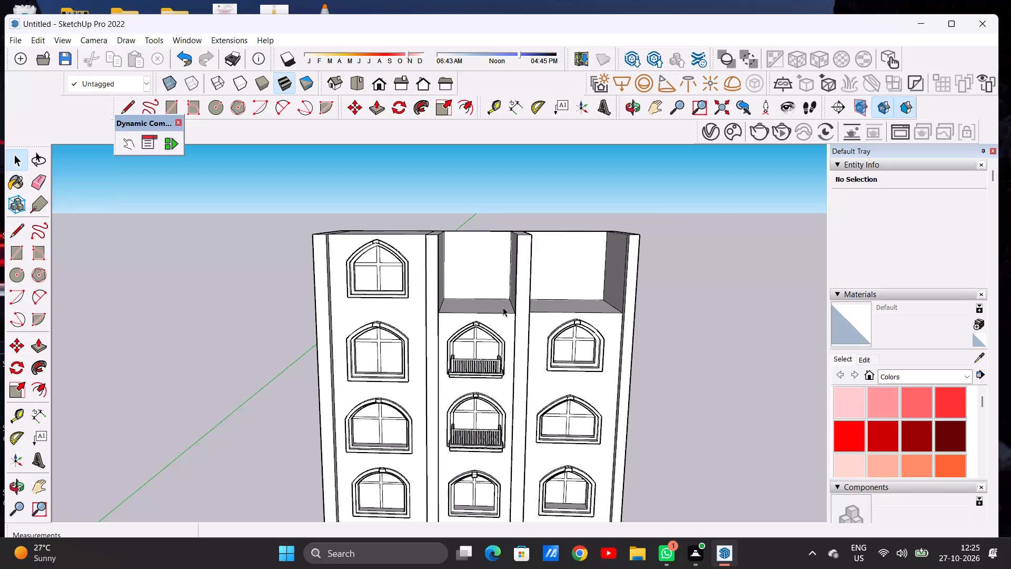
# Push/pull the top storey's open middle-bay floor up 10' so it is level with the tops of the walls.
pyautogui.scroll(5, 502, 306)
pyautogui.moveTo(486, 282); pyautogui.dragTo(483, 345, button='middle')
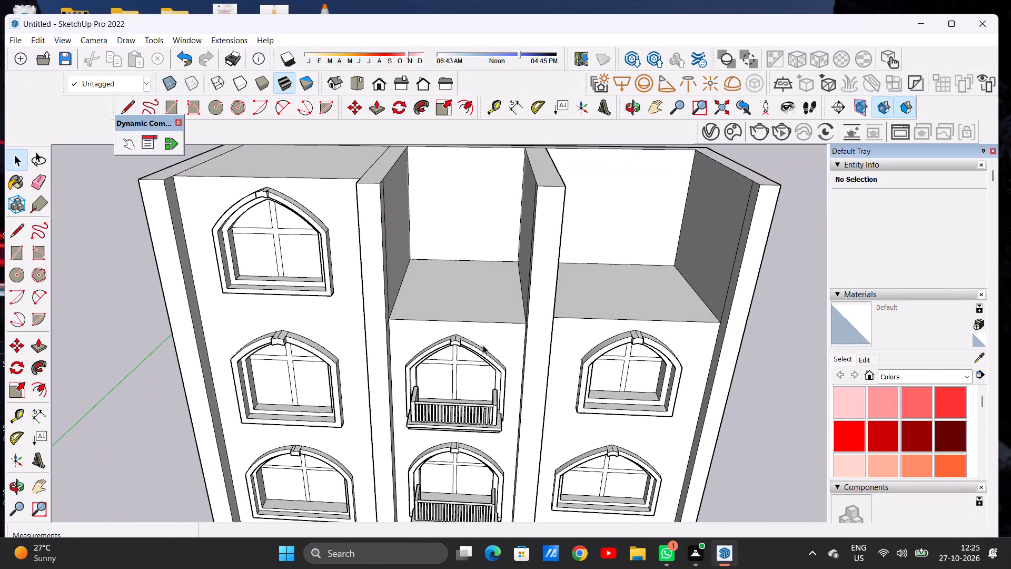
pyautogui.scroll(-5, 465, 348)
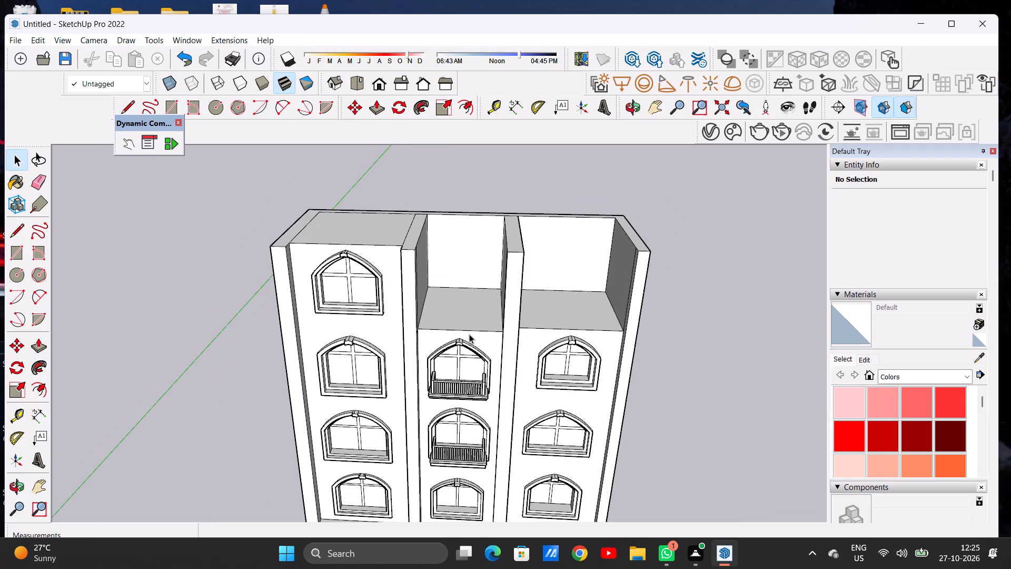
pyautogui.scroll(3, 471, 322)
pyautogui.press('p')
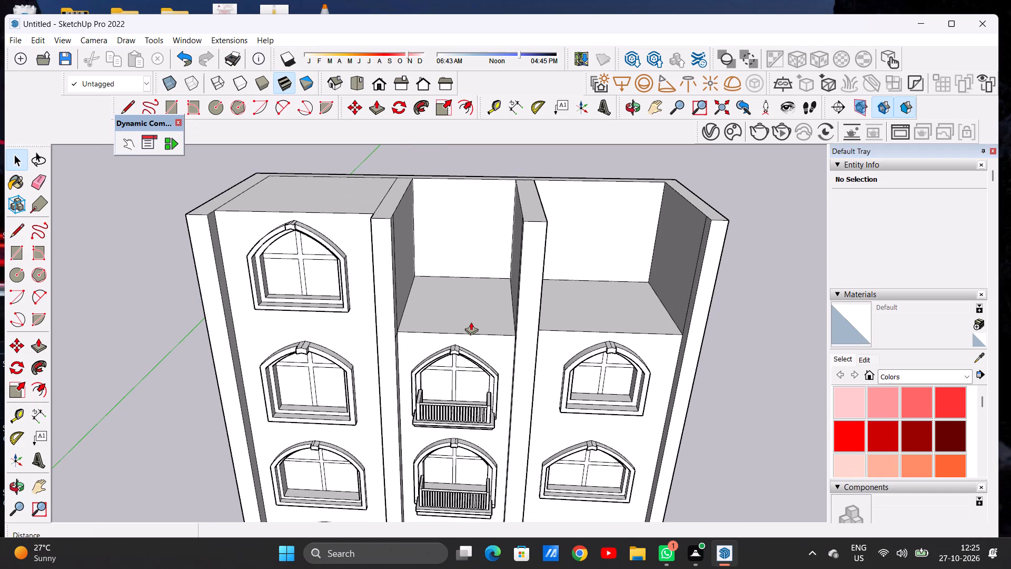
pyautogui.click(491, 317)
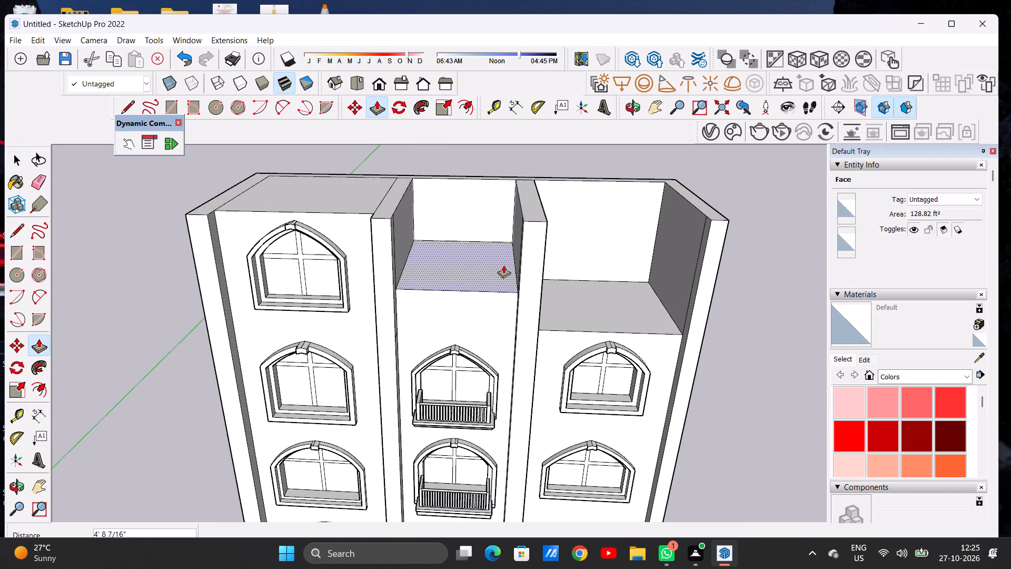
pyautogui.click(529, 221)
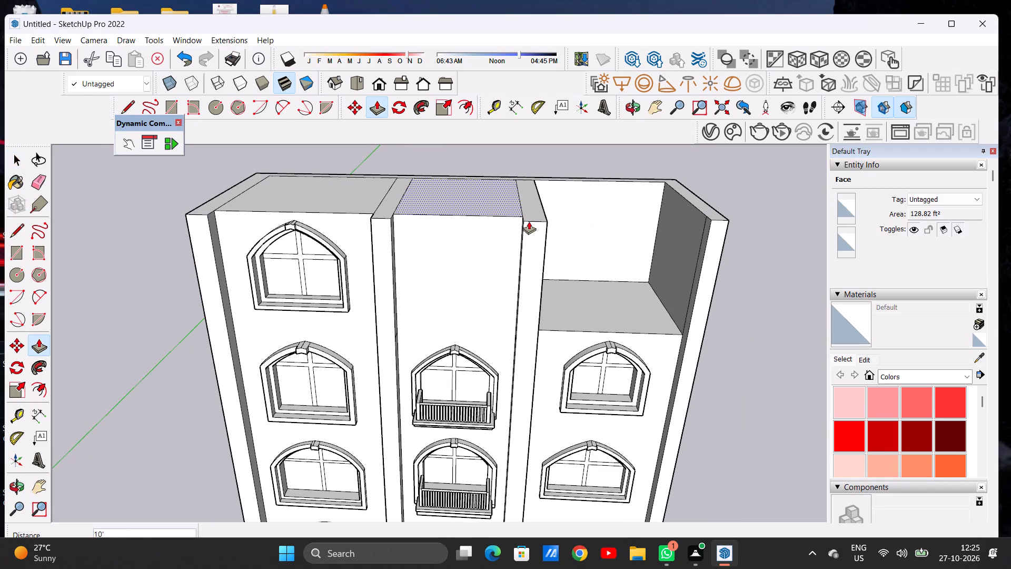
pyautogui.press('space')
# Draw a rectangle about 7' 8" wide and 3' 8" high on the top storey's middle-bay wall, above the balcony window.
pyautogui.scroll(-2, 502, 216)
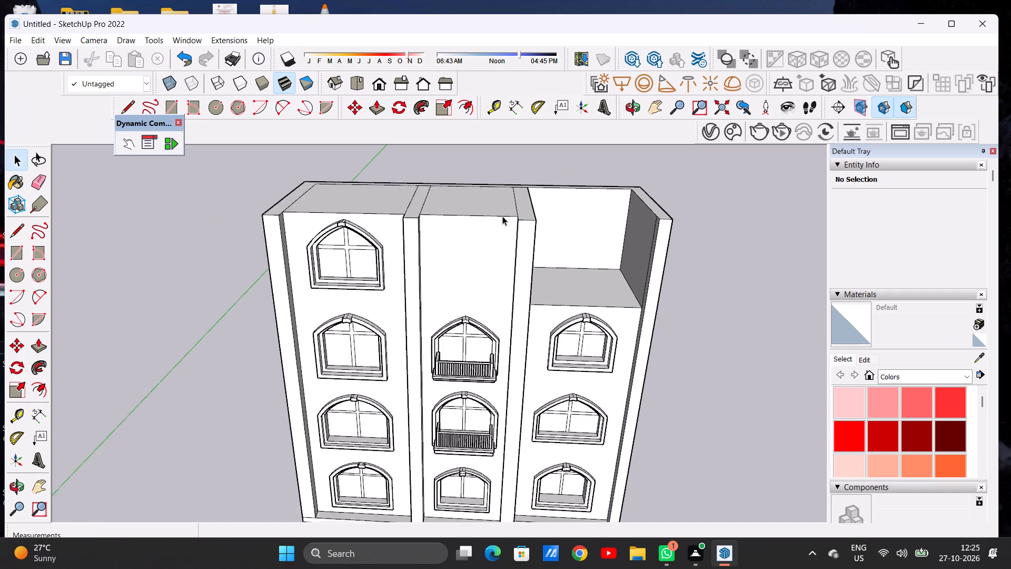
pyautogui.scroll(-10, 502, 216)
pyautogui.moveTo(467, 296); pyautogui.dragTo(474, 230, button='middle')
pyautogui.scroll(3, 470, 241)
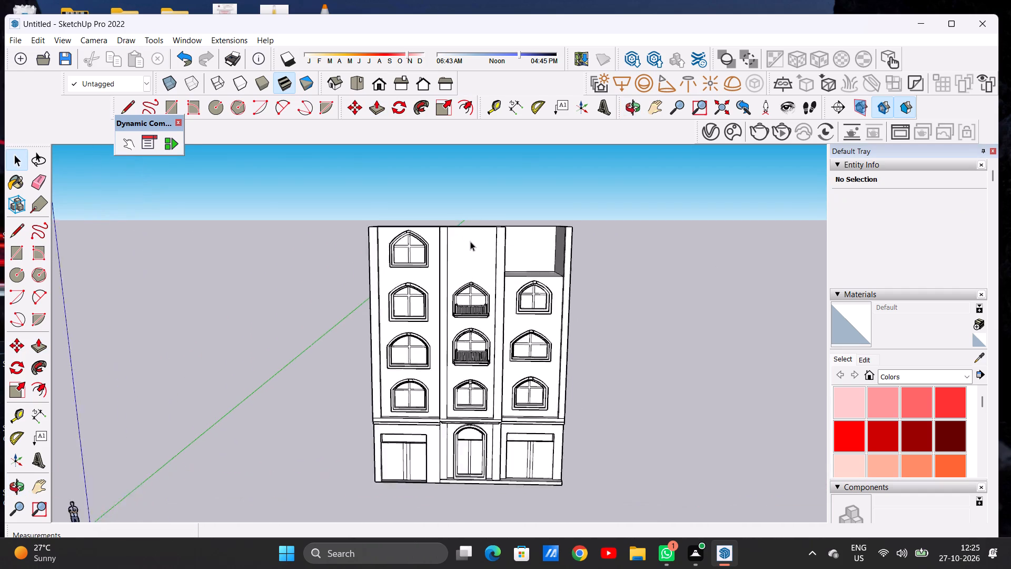
pyautogui.scroll(11, 470, 241)
pyautogui.moveTo(481, 244); pyautogui.dragTo(432, 238, button='middle')
pyautogui.moveTo(409, 238); pyautogui.dragTo(372, 239, button='middle')
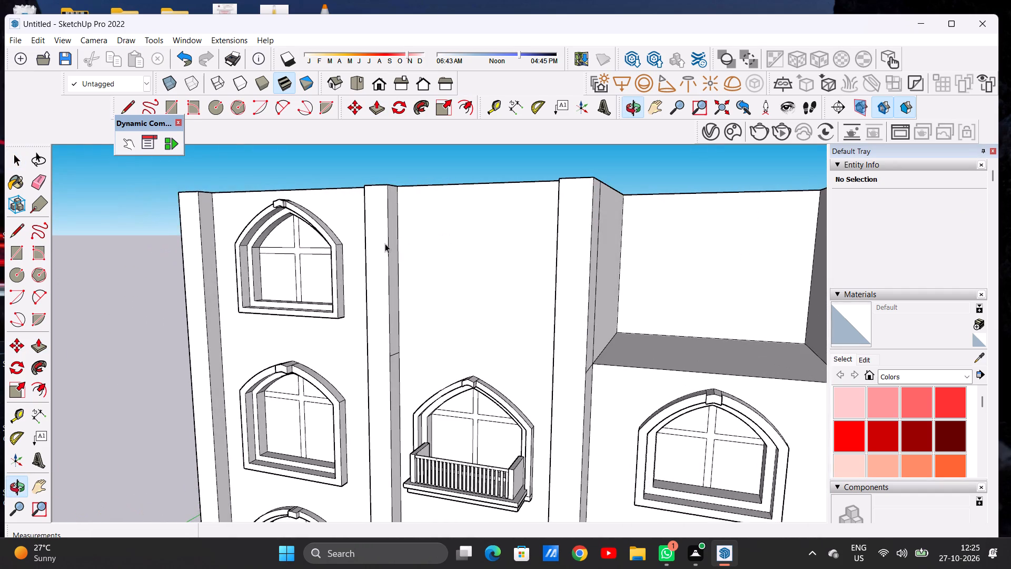
pyautogui.moveTo(394, 243); pyautogui.dragTo(502, 243, button='middle')
pyautogui.scroll(-12, 491, 244)
pyautogui.moveTo(473, 271); pyautogui.dragTo(463, 265, button='middle')
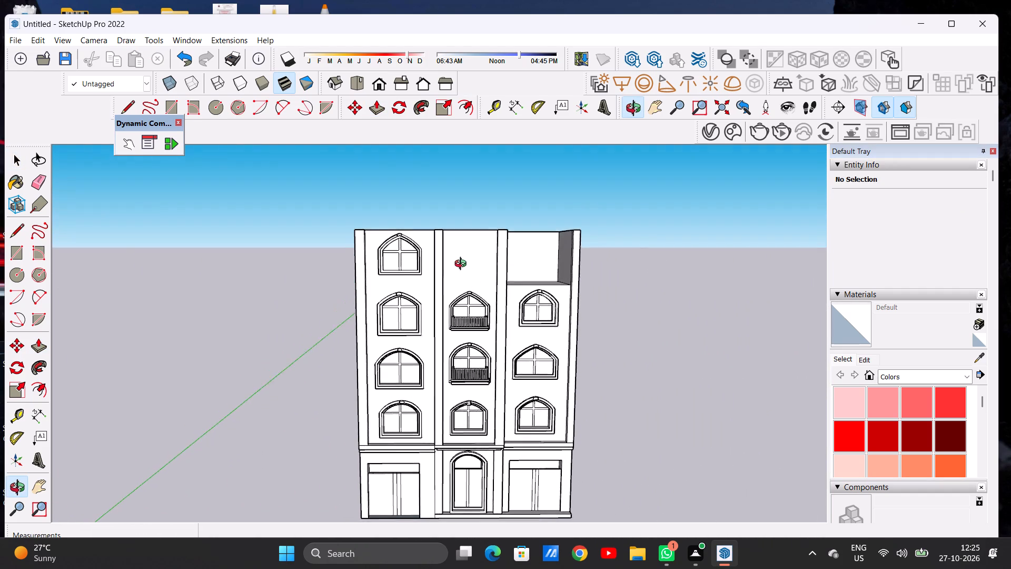
pyautogui.moveTo(463, 265); pyautogui.dragTo(449, 261, button='middle')
pyautogui.scroll(11, 464, 261)
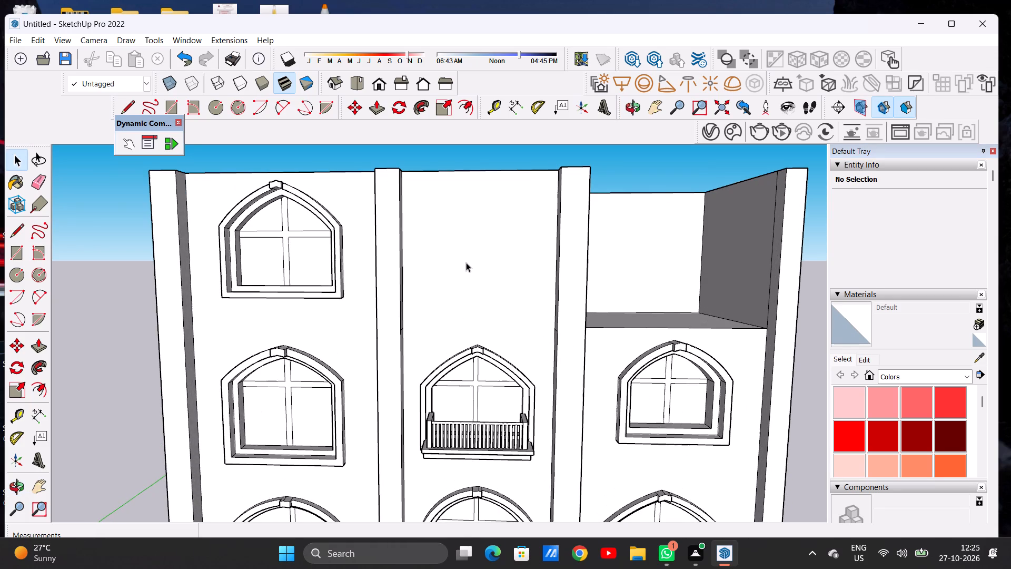
pyautogui.press('r')
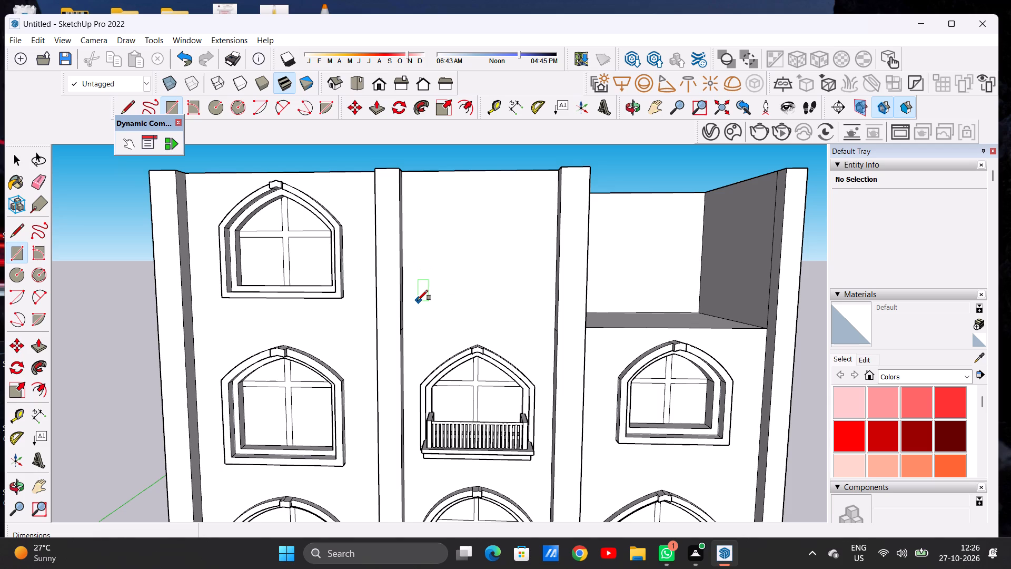
pyautogui.click(418, 300)
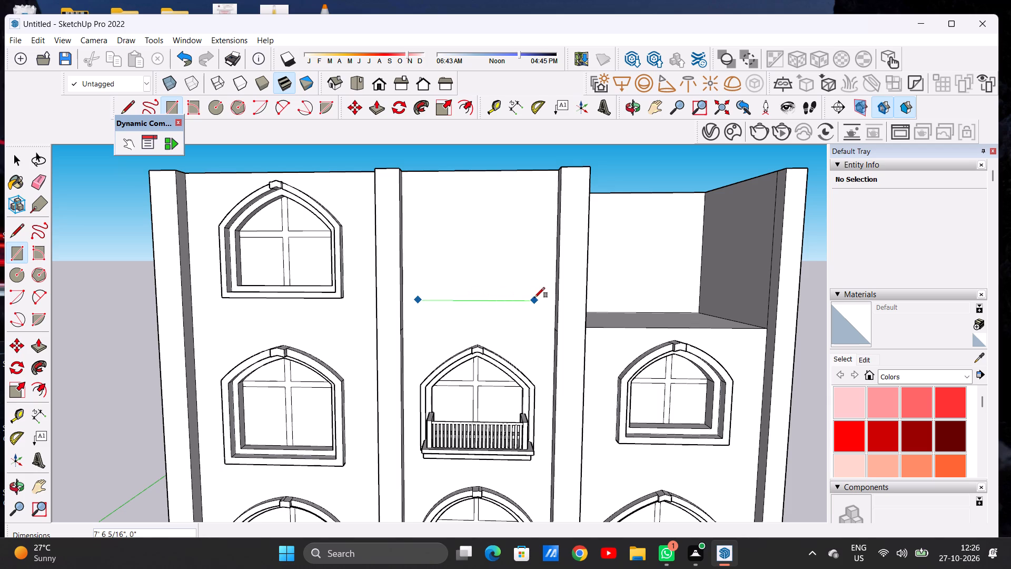
pyautogui.click(534, 298)
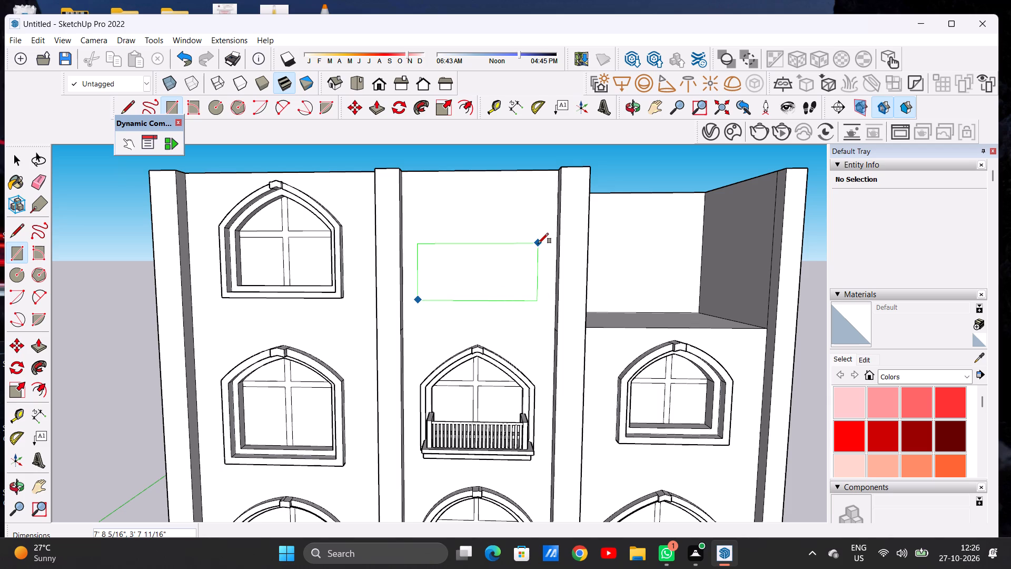
pyautogui.click(538, 243)
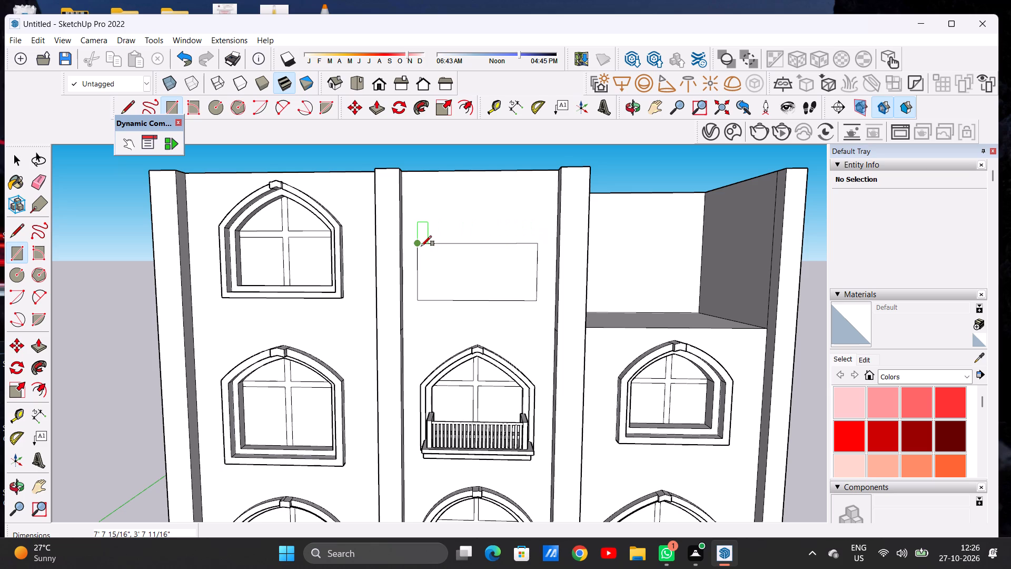
# Draw a second rectangle about 7' 8" wide directly on top of the first, sharing its upper edge.
pyautogui.click(421, 246)
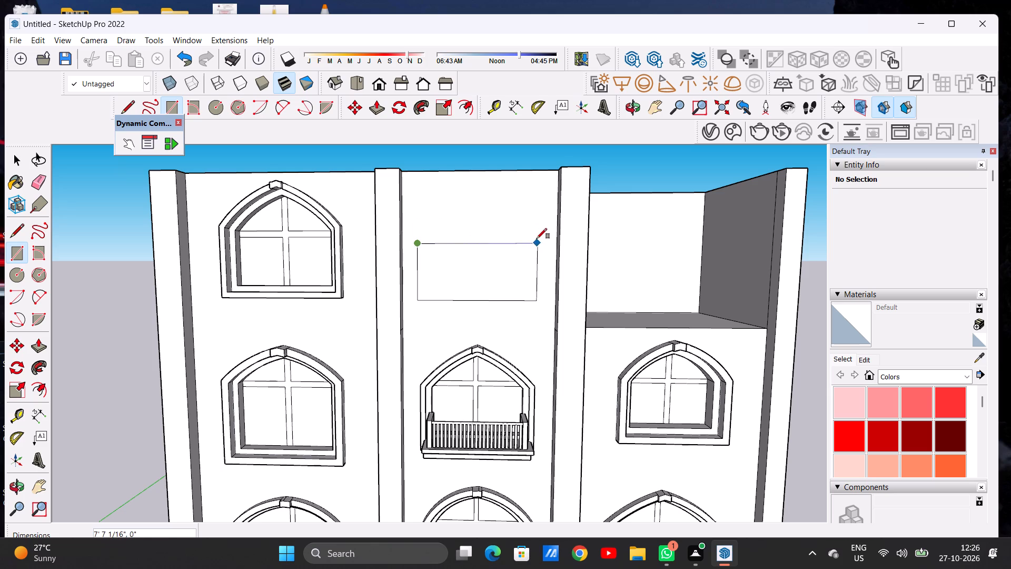
pyautogui.click(539, 247)
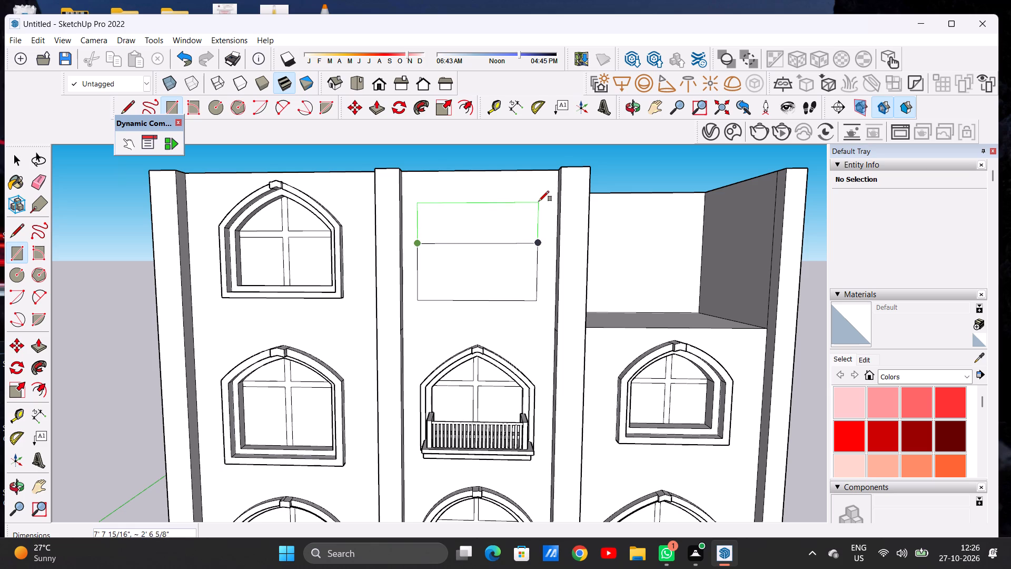
pyautogui.click(539, 200)
pyautogui.press('space')
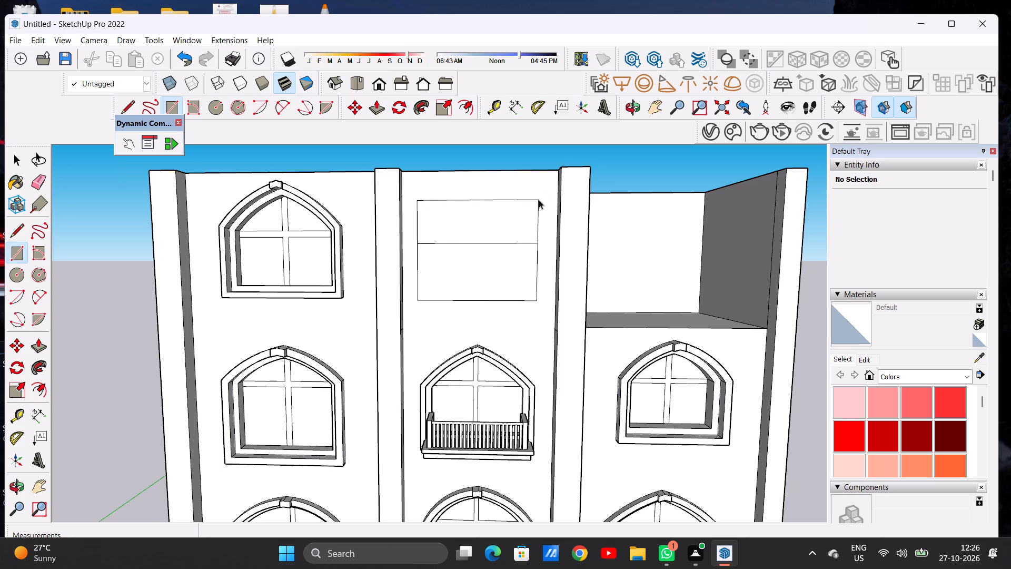
# Draw two sloping lines about 4' 8" long from the ends of the shared edge to the midpoint of the upper rectangle's top edge.
pyautogui.scroll(-13, 445, 267)
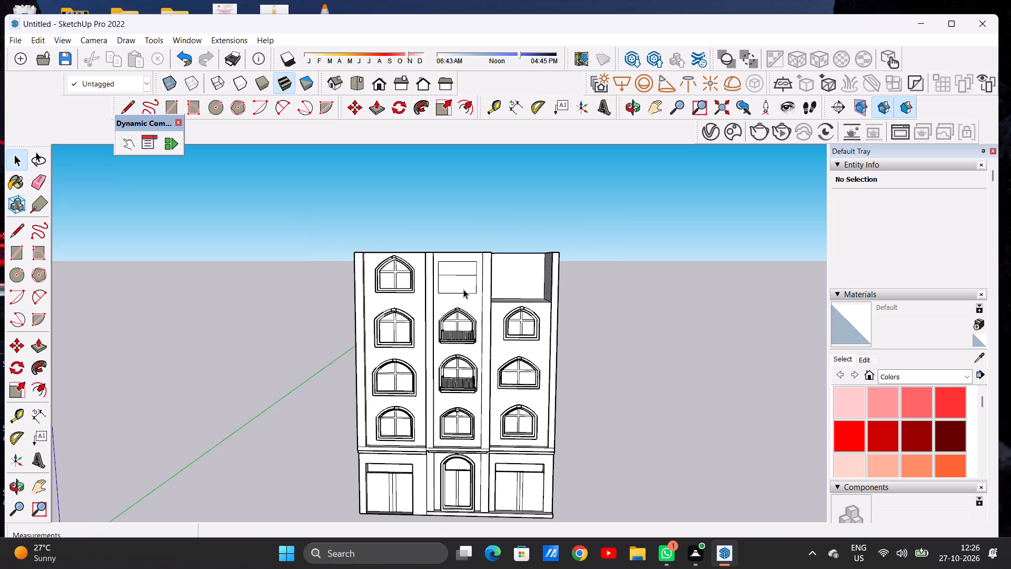
pyautogui.scroll(9, 463, 287)
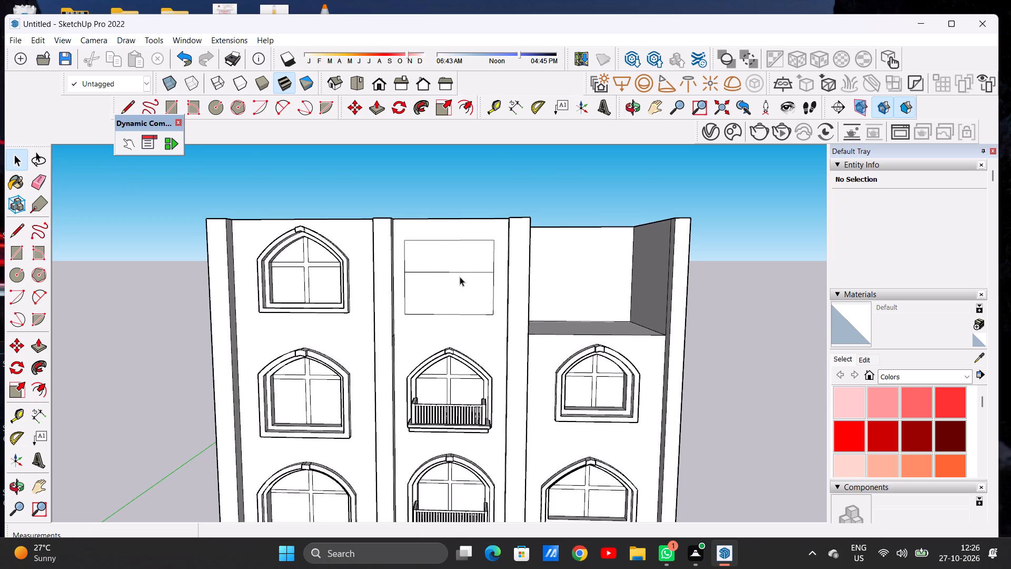
pyautogui.scroll(-4, 462, 262)
pyautogui.scroll(3, 469, 260)
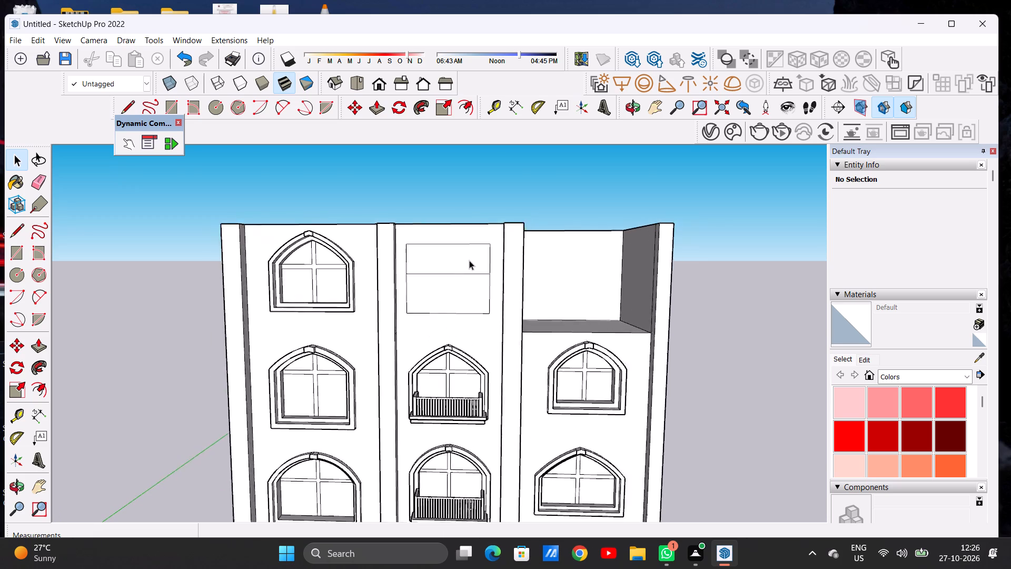
pyautogui.scroll(3, 469, 260)
pyautogui.moveTo(466, 260); pyautogui.dragTo(461, 259, button='middle')
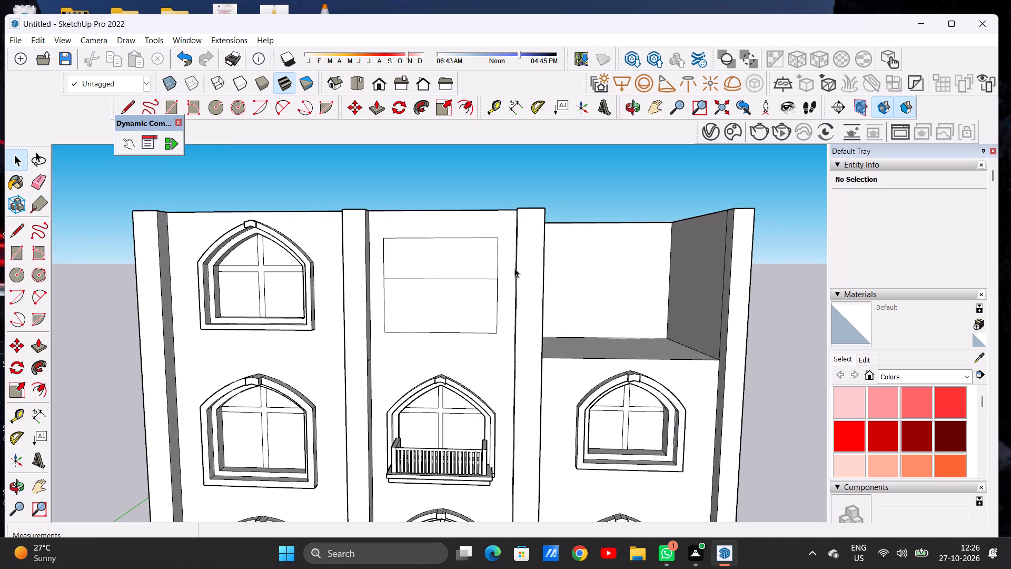
pyautogui.scroll(-5, 514, 268)
pyautogui.scroll(7, 470, 280)
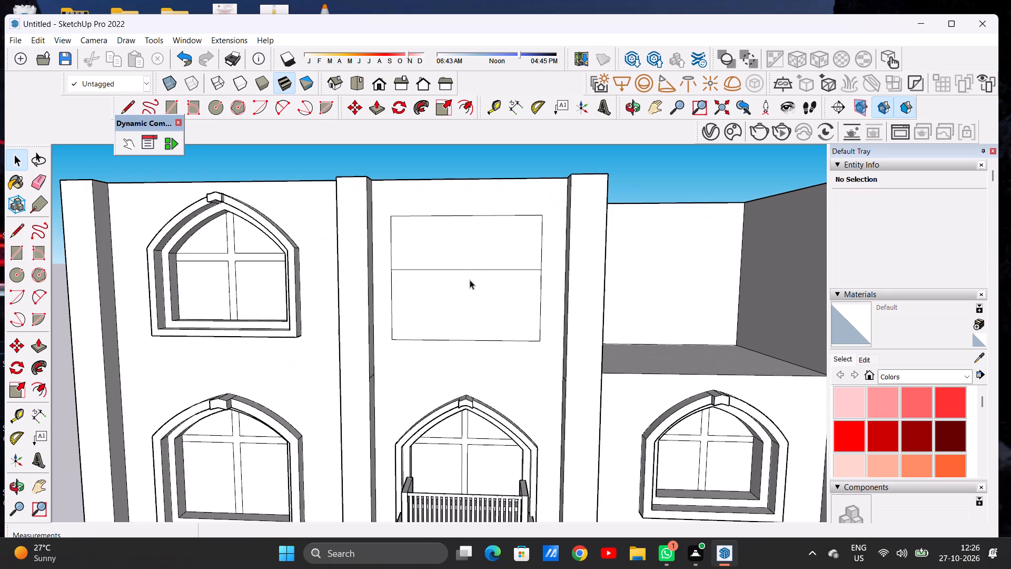
pyautogui.press('l')
pyautogui.scroll(4, 470, 280)
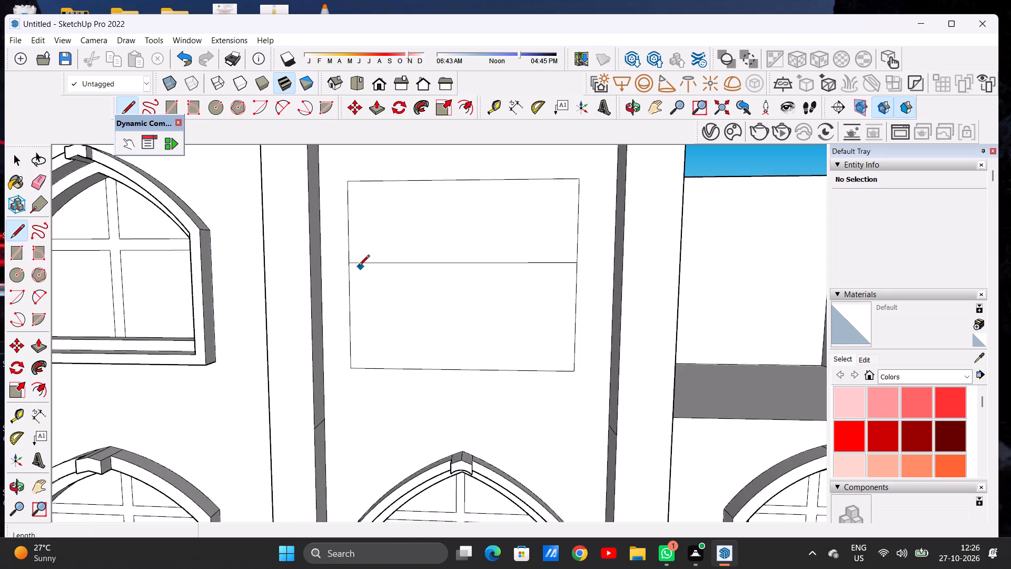
pyautogui.click(345, 266)
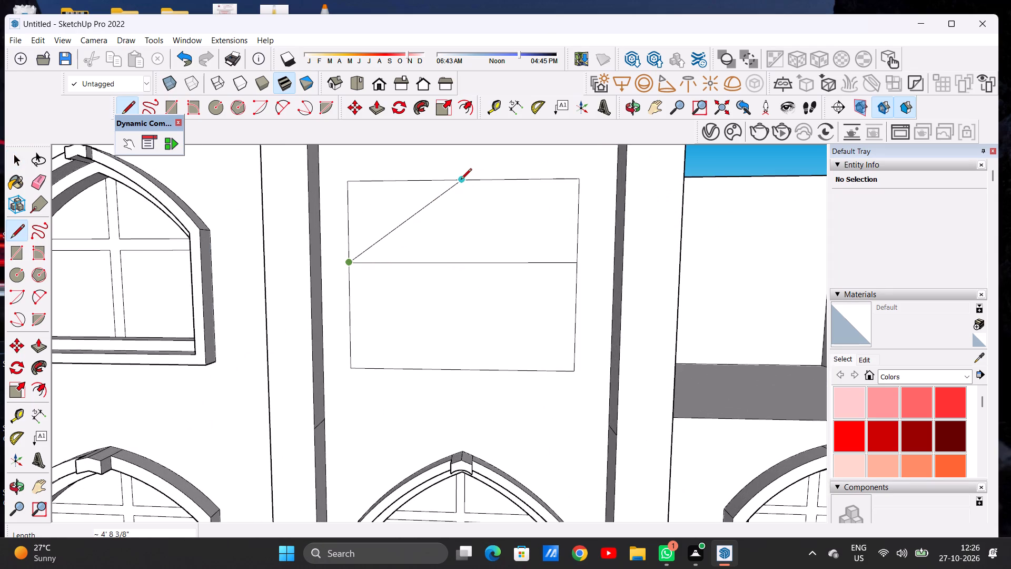
pyautogui.click(461, 180)
pyautogui.click(461, 180)
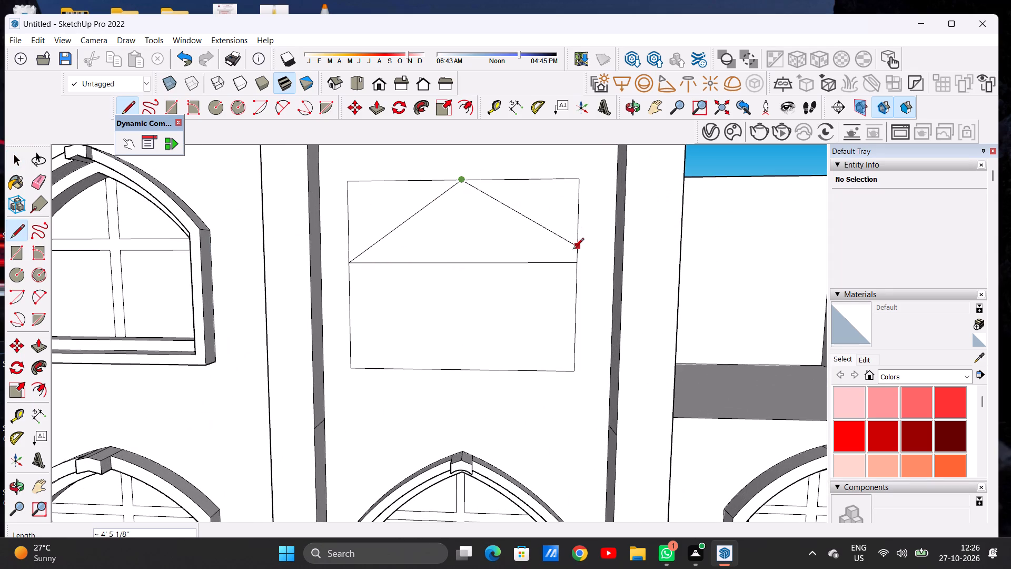
pyautogui.click(573, 260)
pyautogui.press('space')
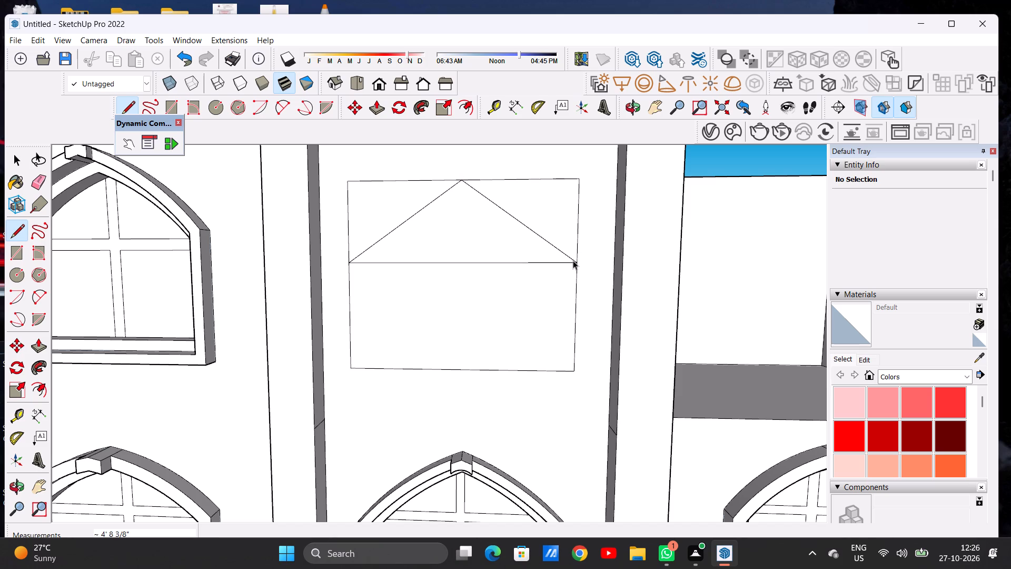
# Draw two-point arcs over the left and right sloping lines, bulging outward about 3 5/16" and 2 11/16", to outline the pointed arch.
pyautogui.scroll(-13, 538, 248)
pyautogui.scroll(-3, 452, 261)
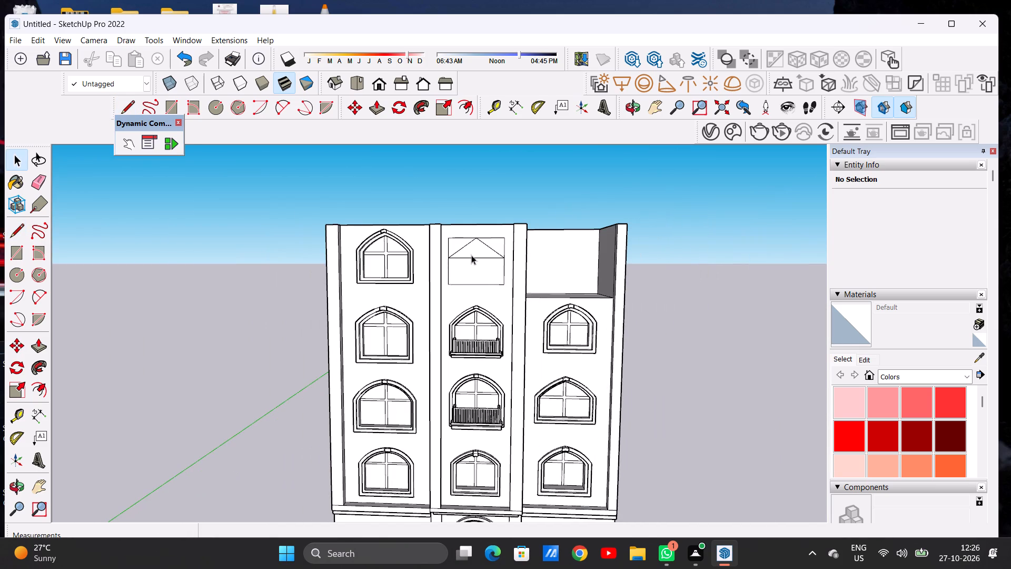
pyautogui.scroll(6, 482, 234)
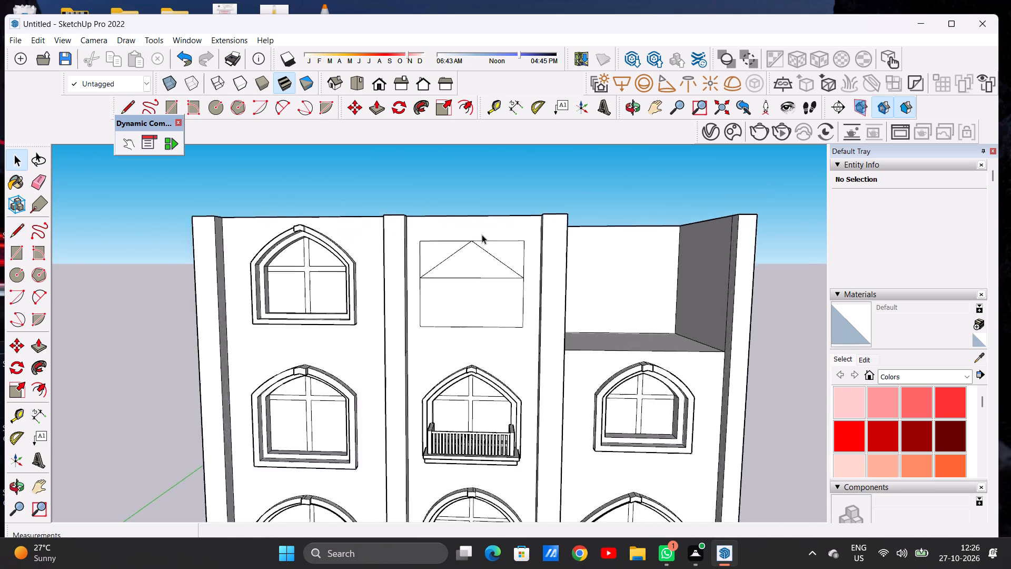
pyautogui.scroll(9, 482, 234)
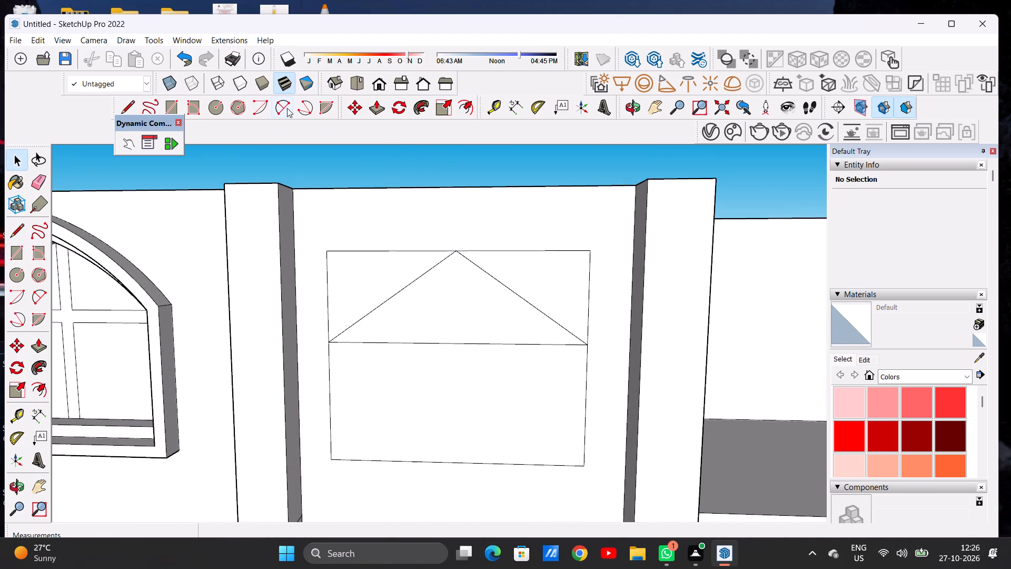
pyautogui.click(285, 107)
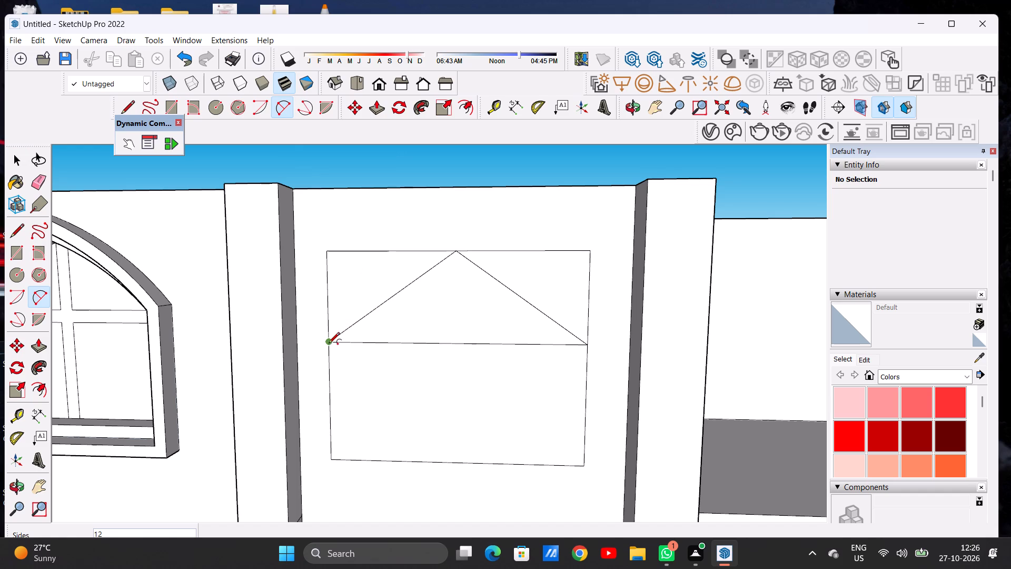
pyautogui.click(329, 344)
pyautogui.click(458, 248)
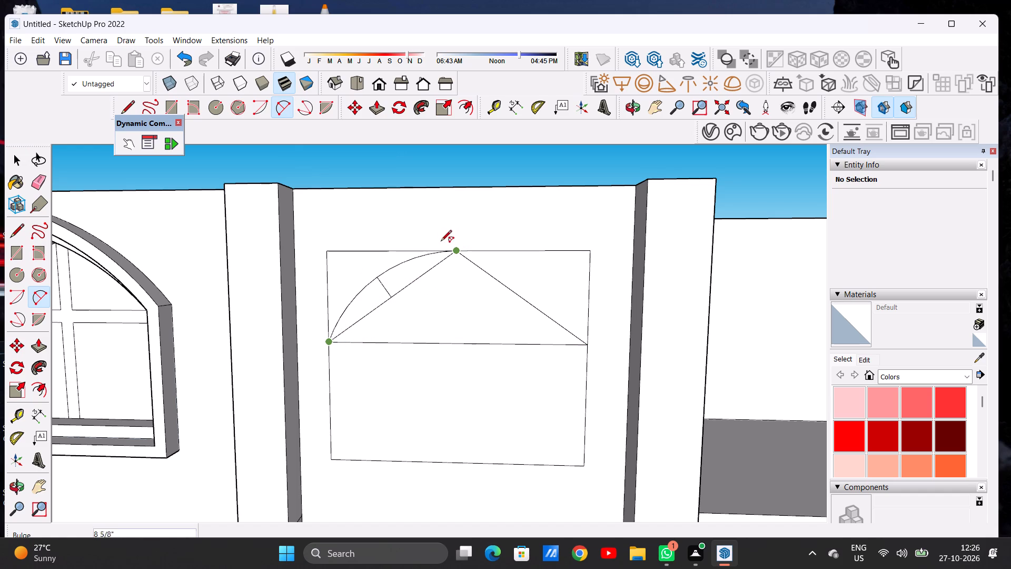
pyautogui.scroll(5, 443, 246)
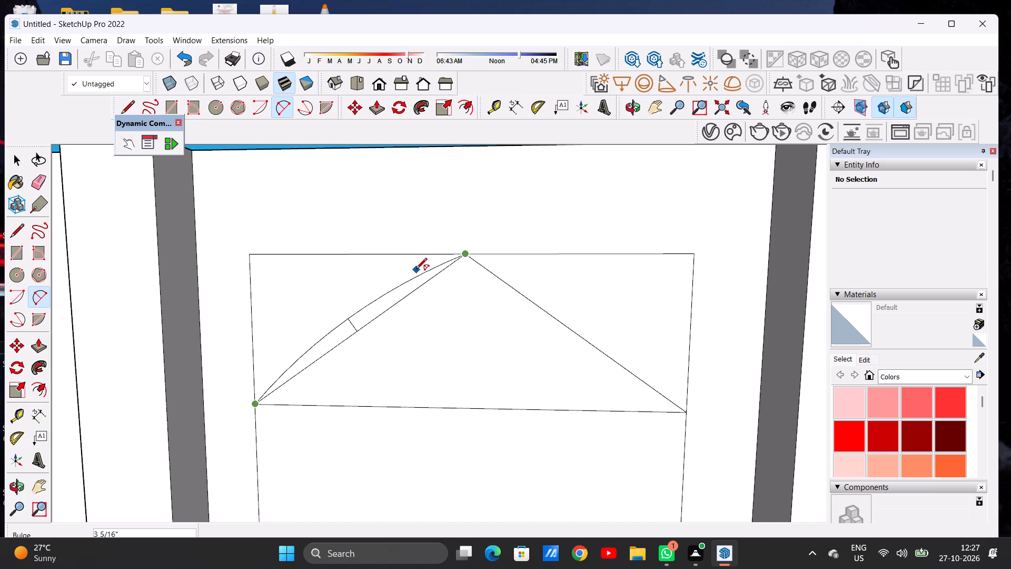
pyautogui.click(416, 270)
pyautogui.click(463, 258)
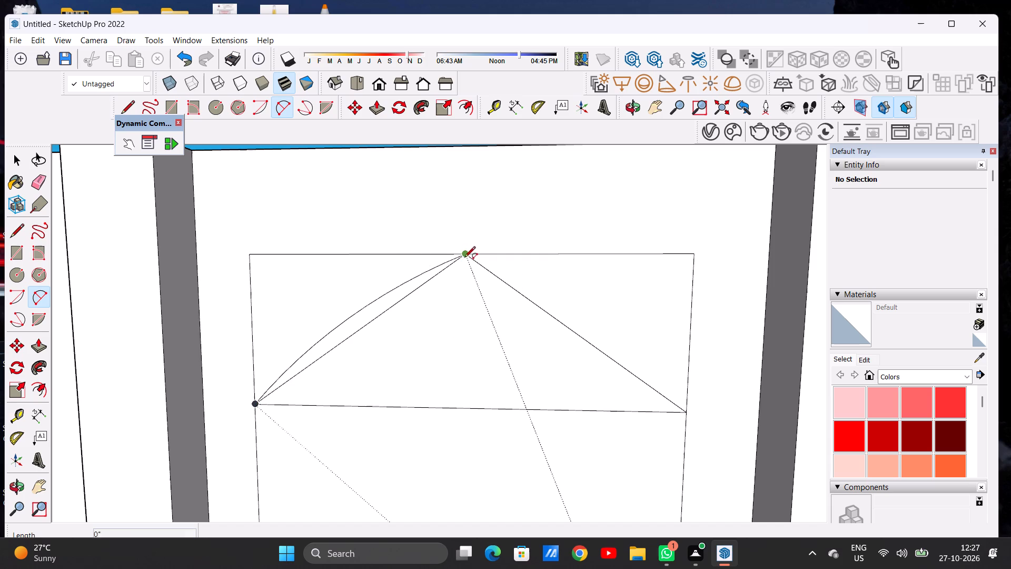
pyautogui.click(688, 411)
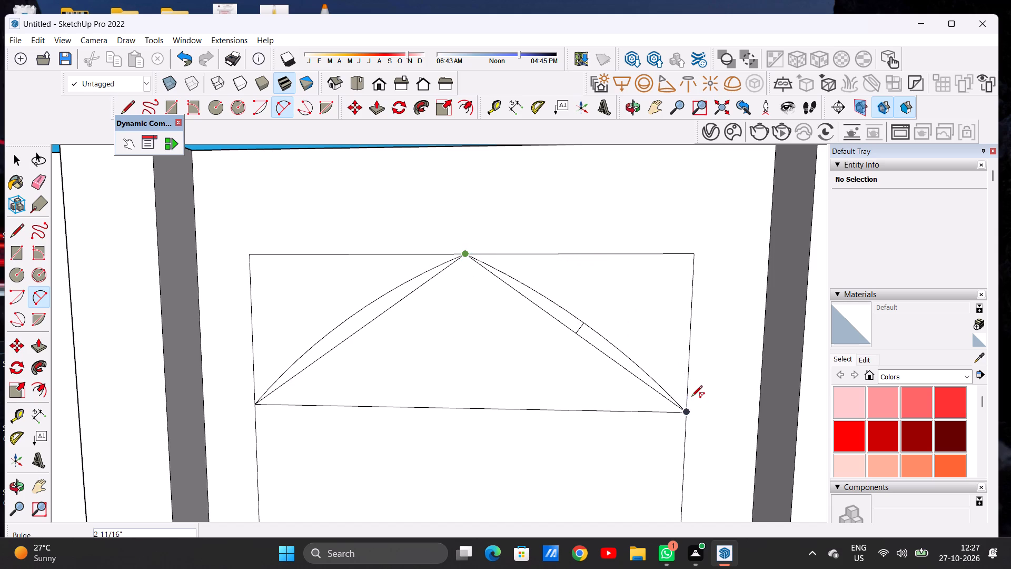
pyautogui.click(691, 397)
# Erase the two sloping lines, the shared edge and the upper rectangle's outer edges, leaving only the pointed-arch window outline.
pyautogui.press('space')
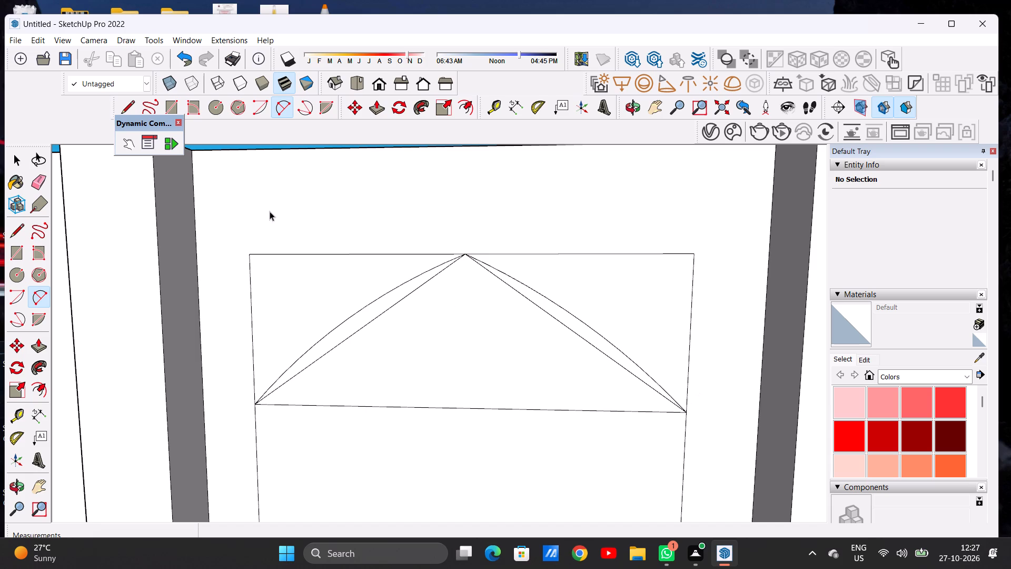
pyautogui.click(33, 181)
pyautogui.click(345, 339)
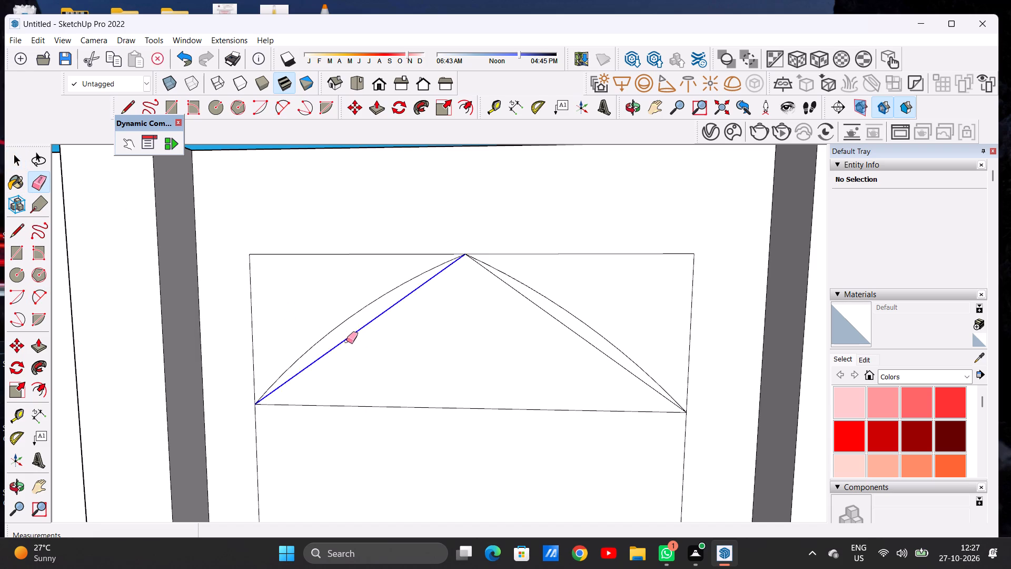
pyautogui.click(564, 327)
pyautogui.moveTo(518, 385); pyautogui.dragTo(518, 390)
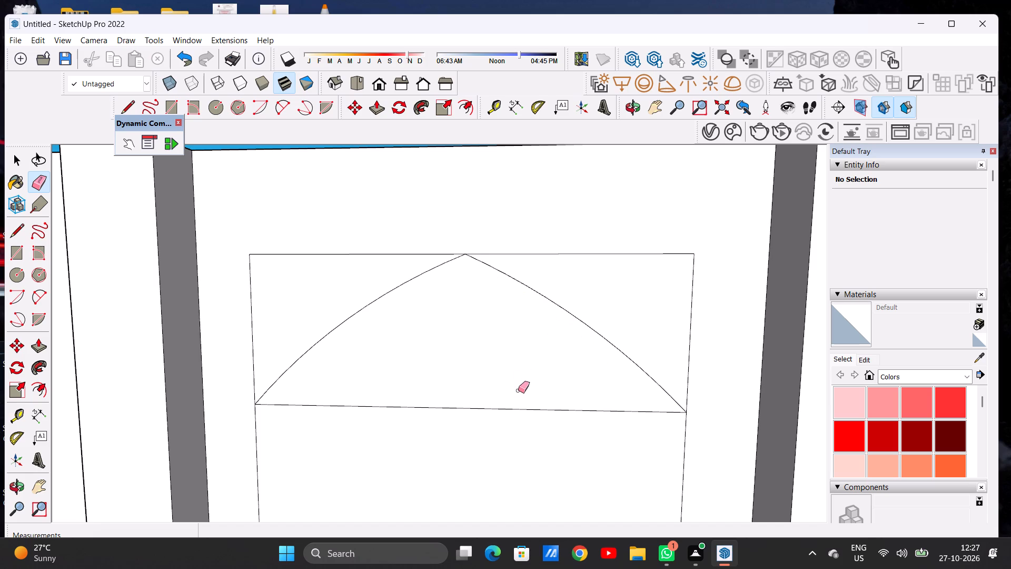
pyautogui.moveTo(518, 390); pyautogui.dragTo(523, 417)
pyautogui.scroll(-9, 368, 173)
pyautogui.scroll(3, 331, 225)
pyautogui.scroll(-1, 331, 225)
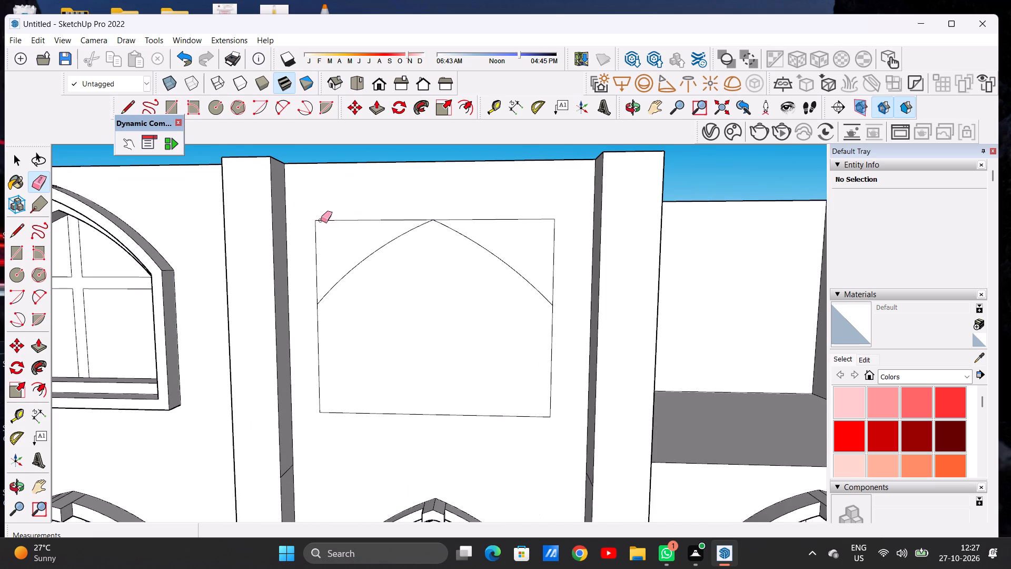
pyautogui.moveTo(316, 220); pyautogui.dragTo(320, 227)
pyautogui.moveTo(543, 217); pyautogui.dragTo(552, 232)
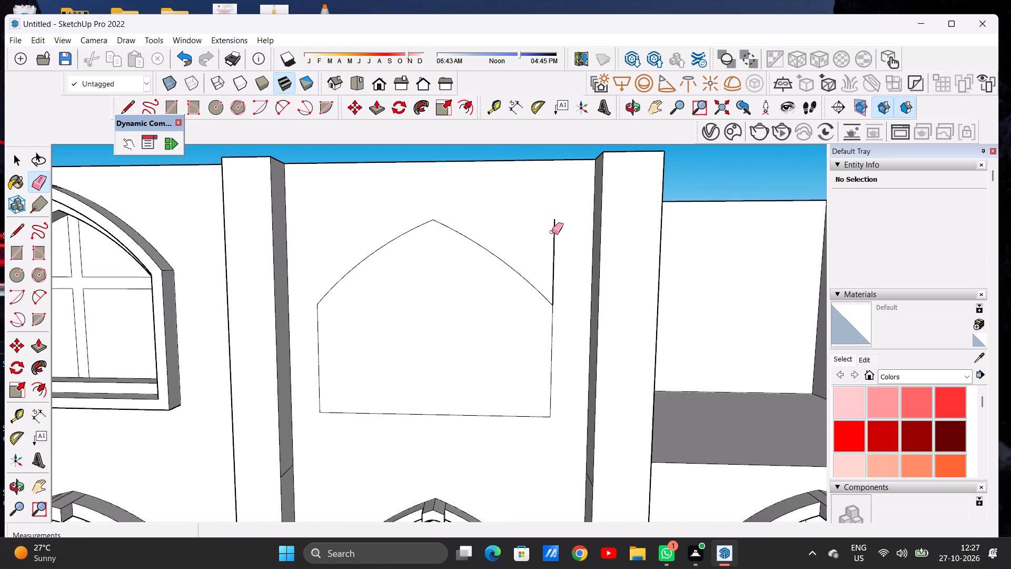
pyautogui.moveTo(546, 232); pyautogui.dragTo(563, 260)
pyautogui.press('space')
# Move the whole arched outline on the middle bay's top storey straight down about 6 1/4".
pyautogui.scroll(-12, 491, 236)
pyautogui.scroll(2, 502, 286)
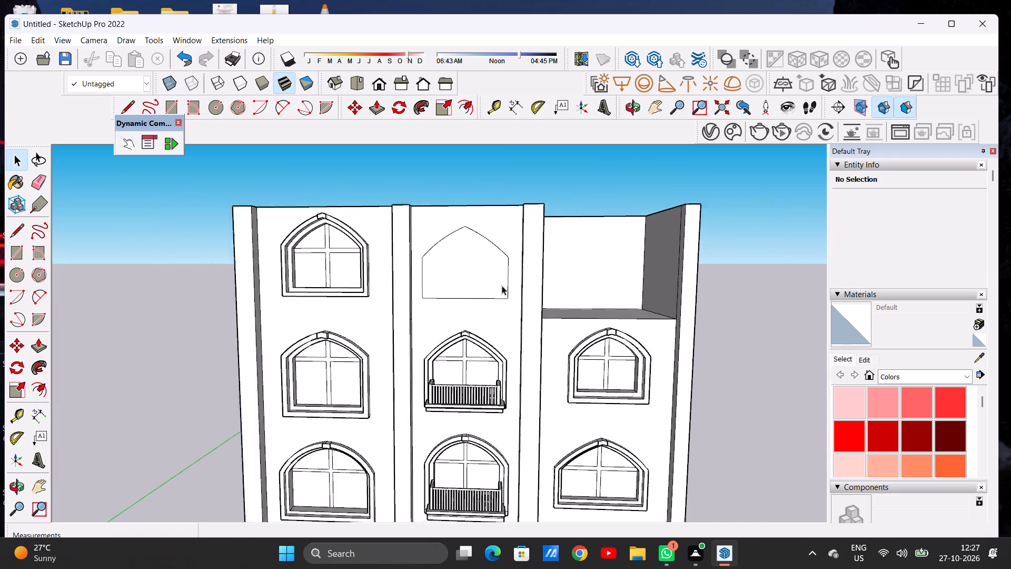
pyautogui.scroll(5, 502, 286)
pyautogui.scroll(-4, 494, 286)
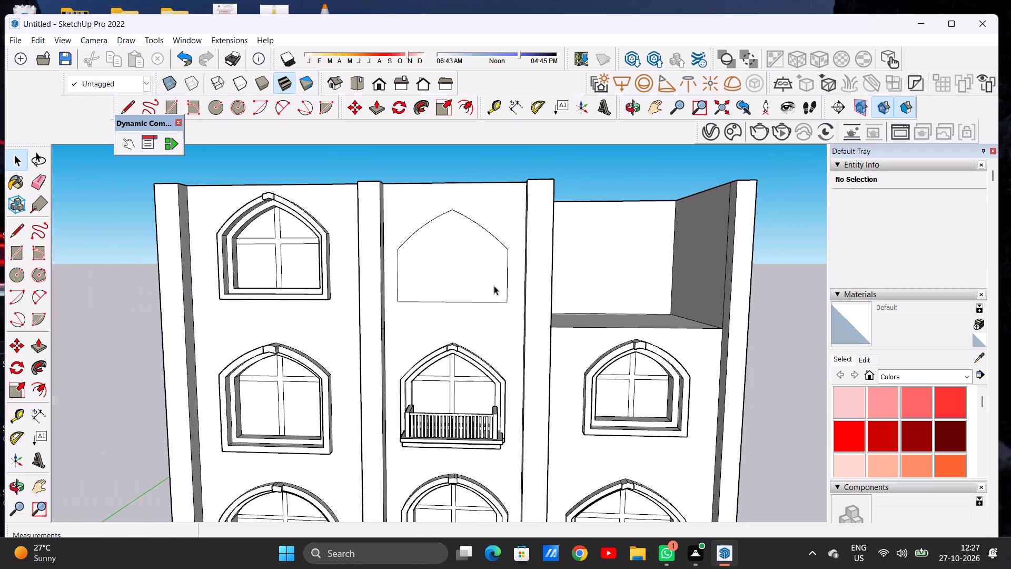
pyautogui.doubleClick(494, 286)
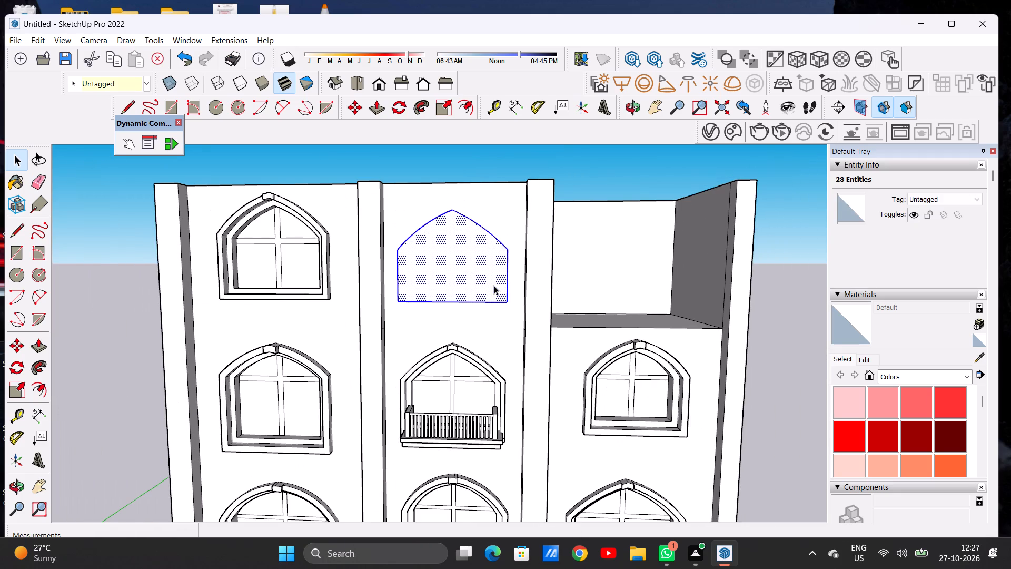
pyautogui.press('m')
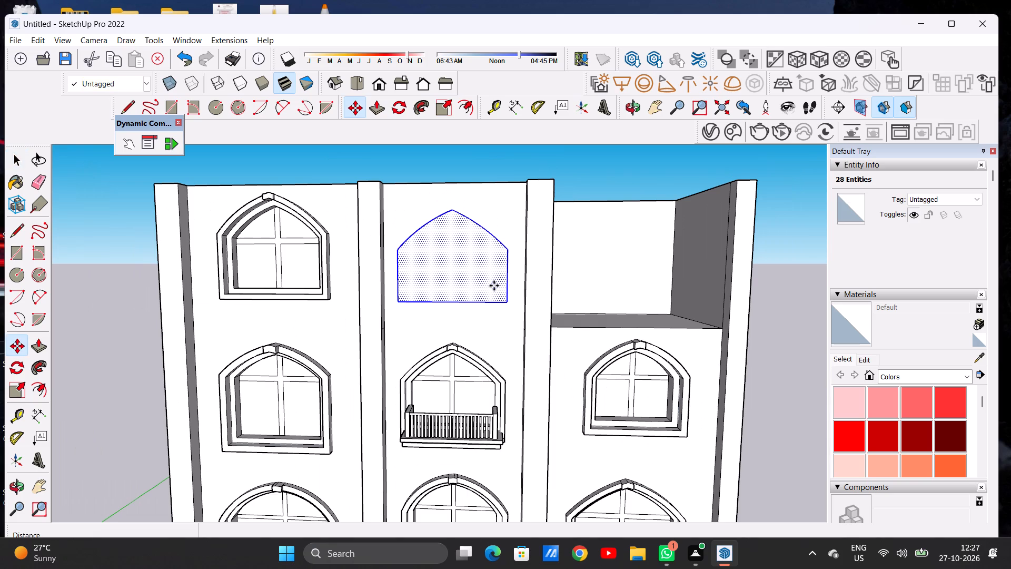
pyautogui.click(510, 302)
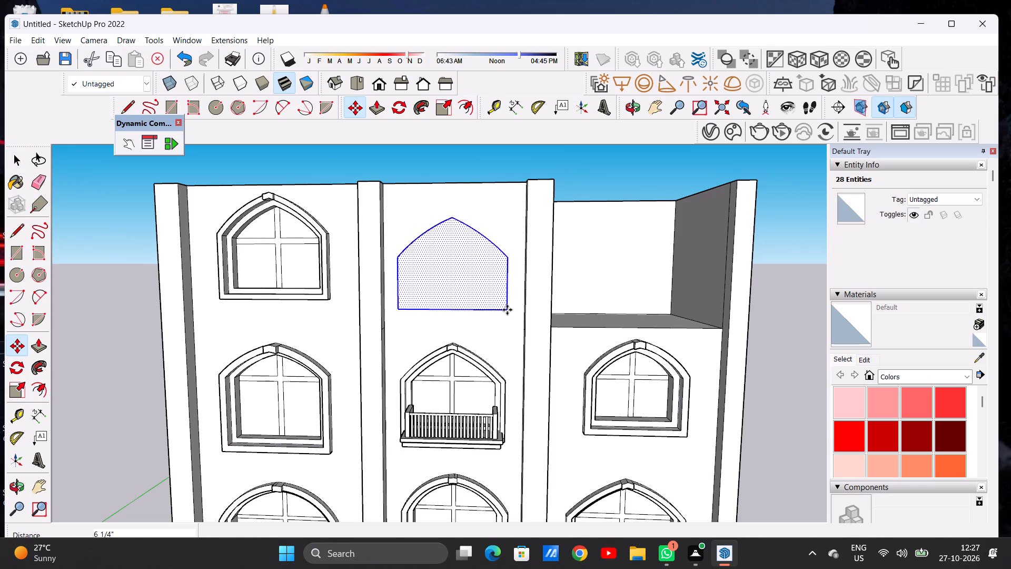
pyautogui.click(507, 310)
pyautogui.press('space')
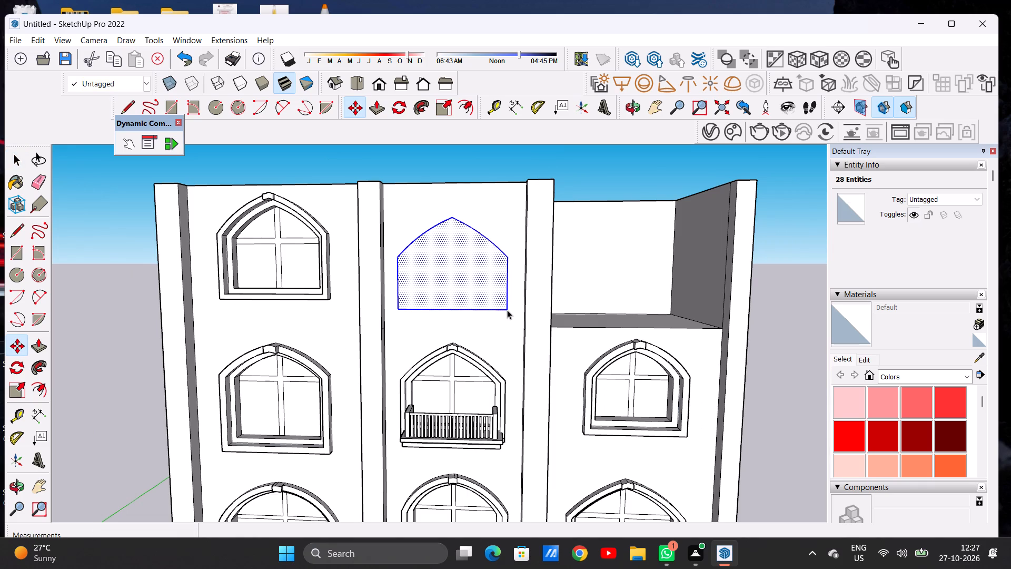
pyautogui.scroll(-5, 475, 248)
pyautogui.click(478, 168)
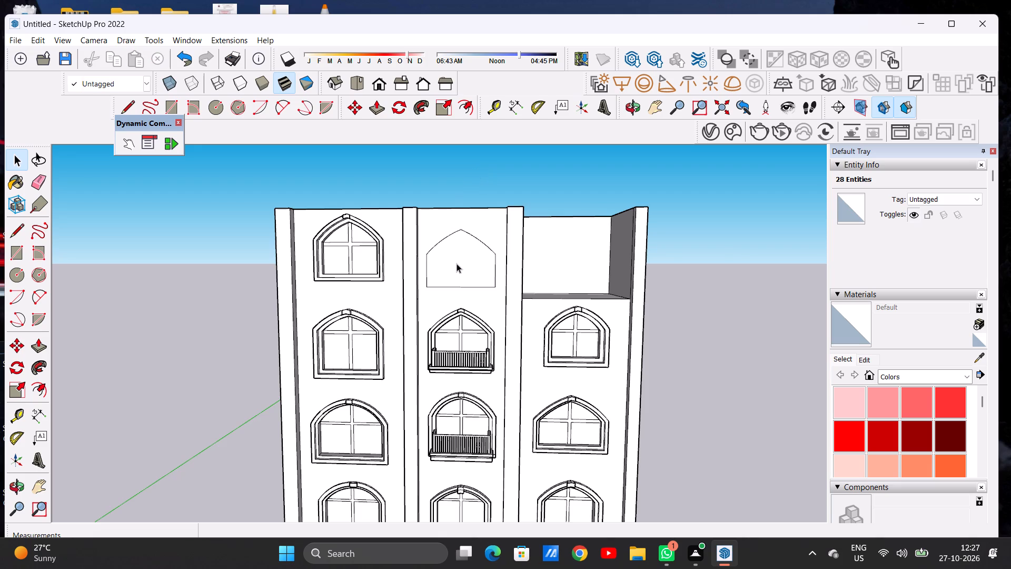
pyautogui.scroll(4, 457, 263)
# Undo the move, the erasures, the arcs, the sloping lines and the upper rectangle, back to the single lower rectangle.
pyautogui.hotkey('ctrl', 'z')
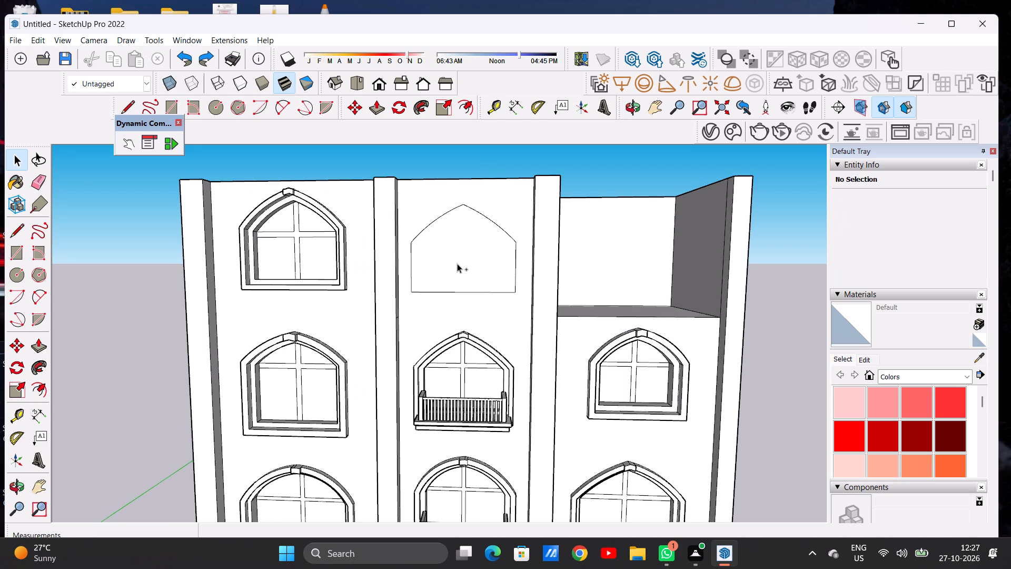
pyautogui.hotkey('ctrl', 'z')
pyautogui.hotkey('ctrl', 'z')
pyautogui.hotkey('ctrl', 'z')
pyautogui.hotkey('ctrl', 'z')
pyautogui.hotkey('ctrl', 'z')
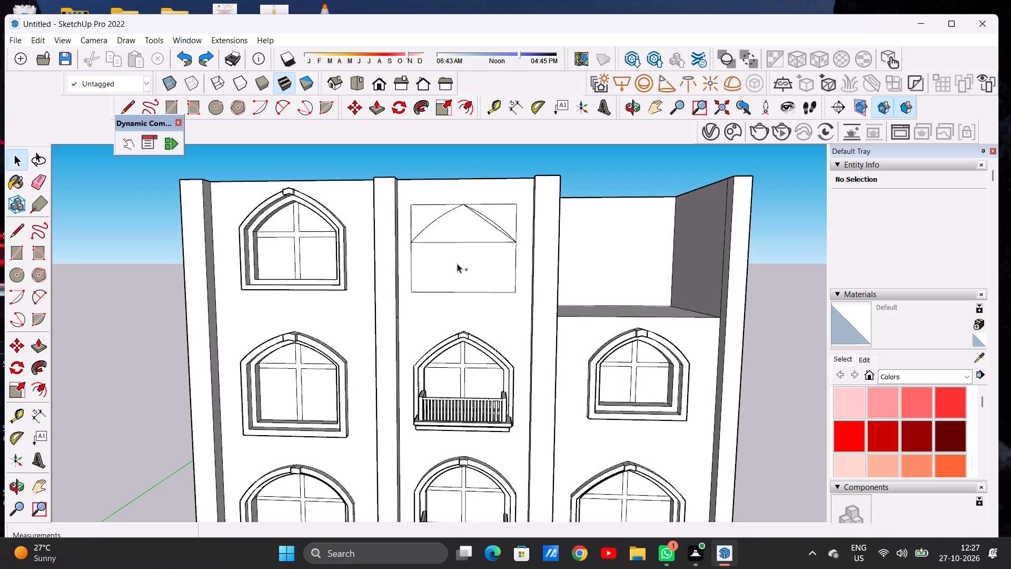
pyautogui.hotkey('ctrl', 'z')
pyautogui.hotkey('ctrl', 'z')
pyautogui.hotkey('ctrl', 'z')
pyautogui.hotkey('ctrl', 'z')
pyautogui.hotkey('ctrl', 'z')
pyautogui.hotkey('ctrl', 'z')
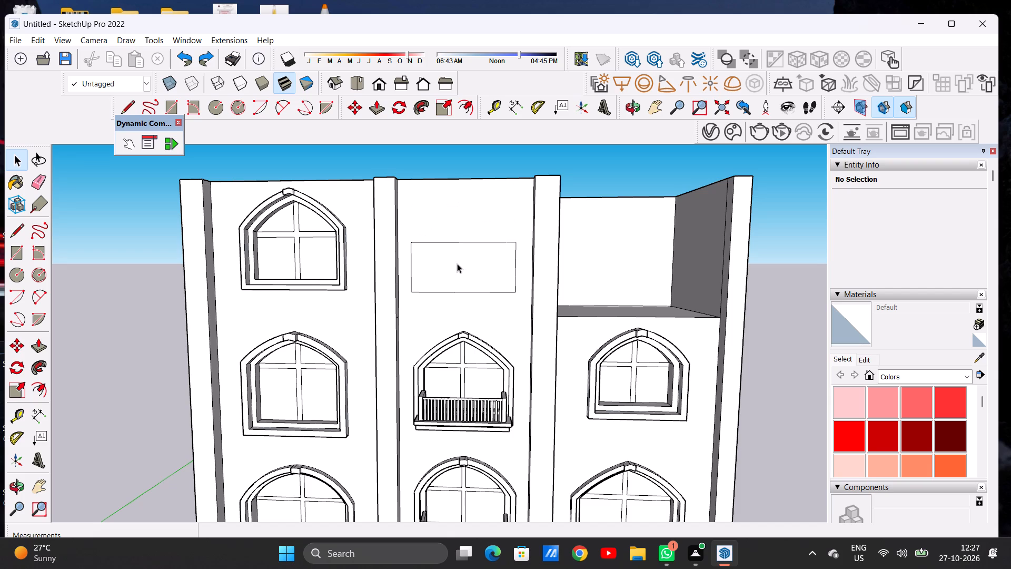
# Move the rectangle on the middle bay's top-storey wall straight down about 1' 2".
pyautogui.doubleClick(488, 268)
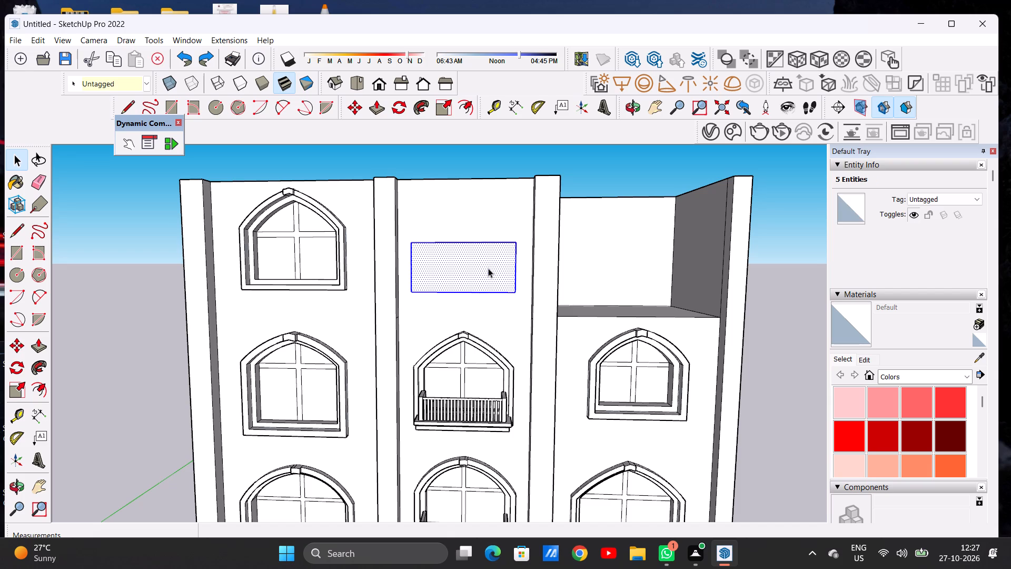
pyautogui.press('m')
pyautogui.click(518, 296)
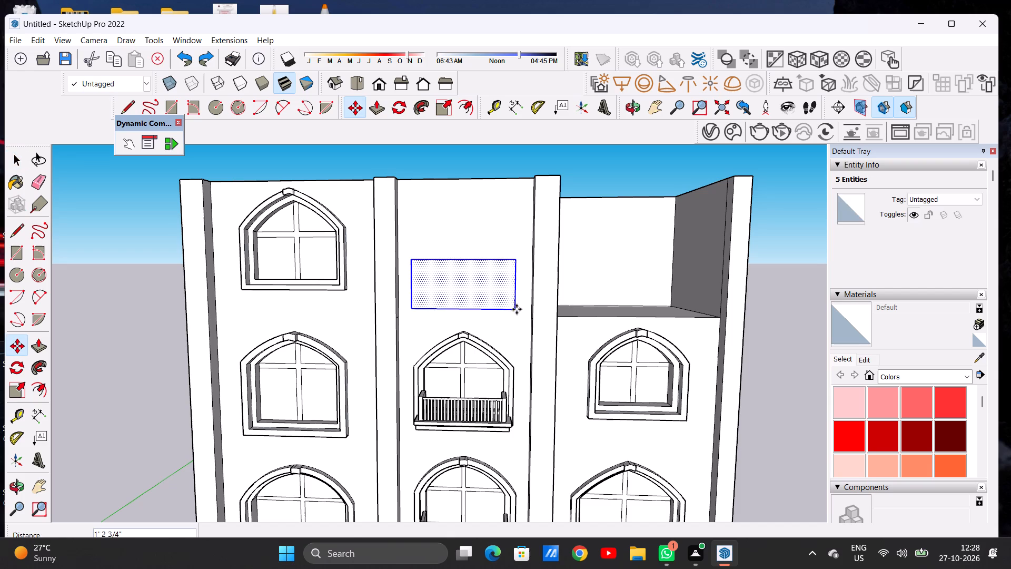
pyautogui.click(516, 308)
pyautogui.press('space')
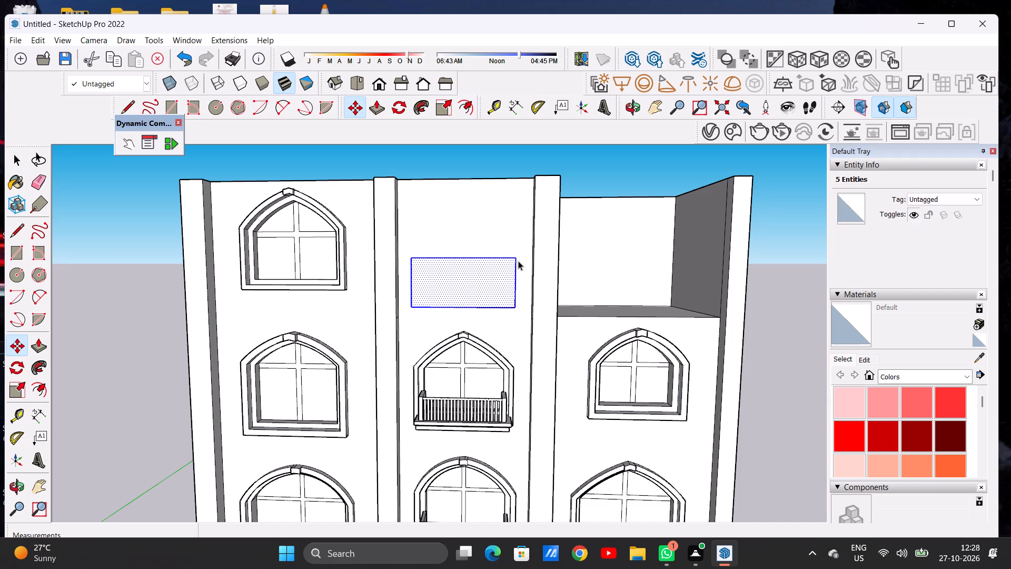
pyautogui.click(598, 176)
# Draw a second rectangle about 7' 8" wide and 3' 6" high directly on top of the first, sharing its upper edge.
pyautogui.scroll(1, 473, 276)
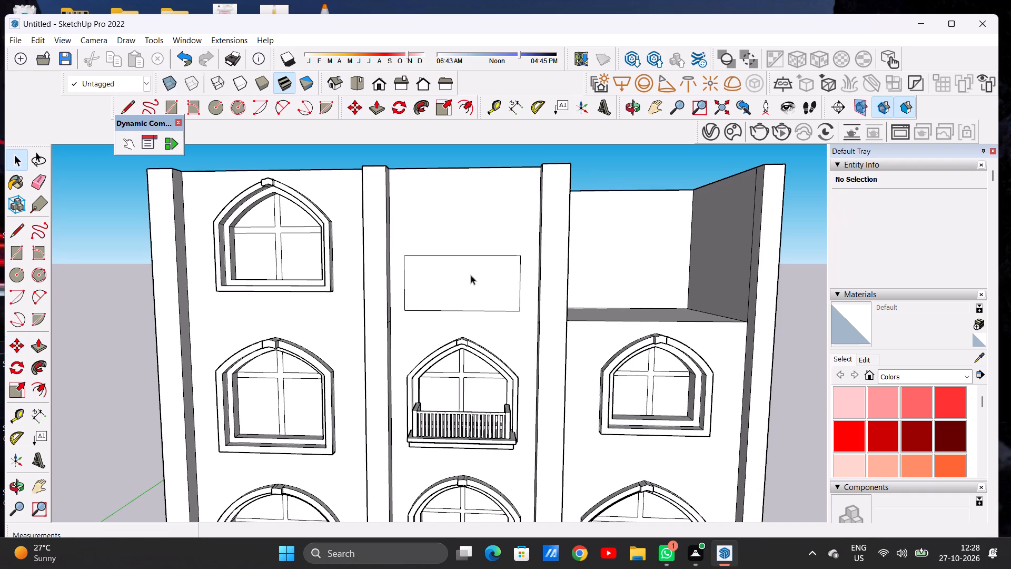
pyautogui.press('r')
pyautogui.click(409, 257)
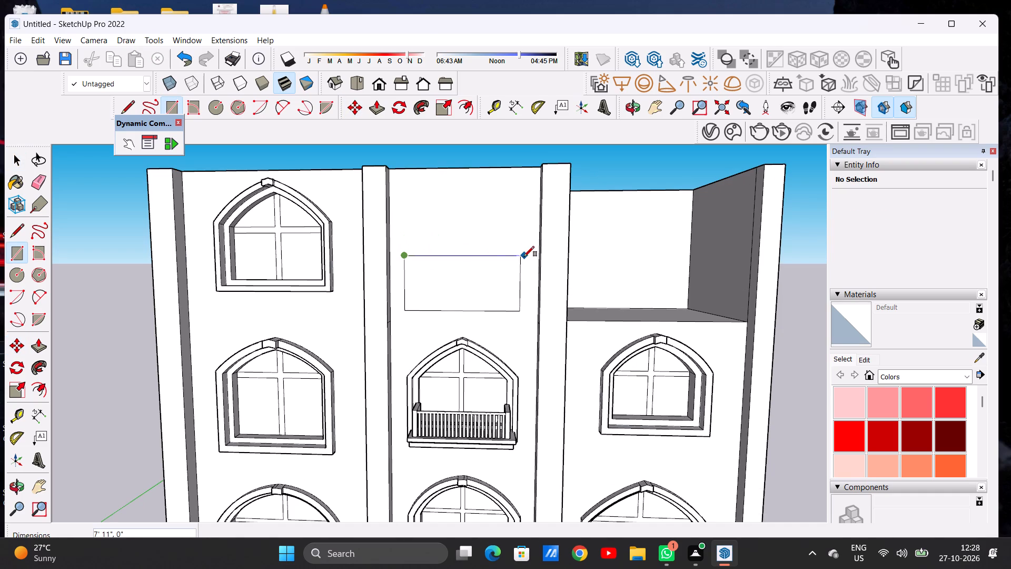
pyautogui.click(523, 257)
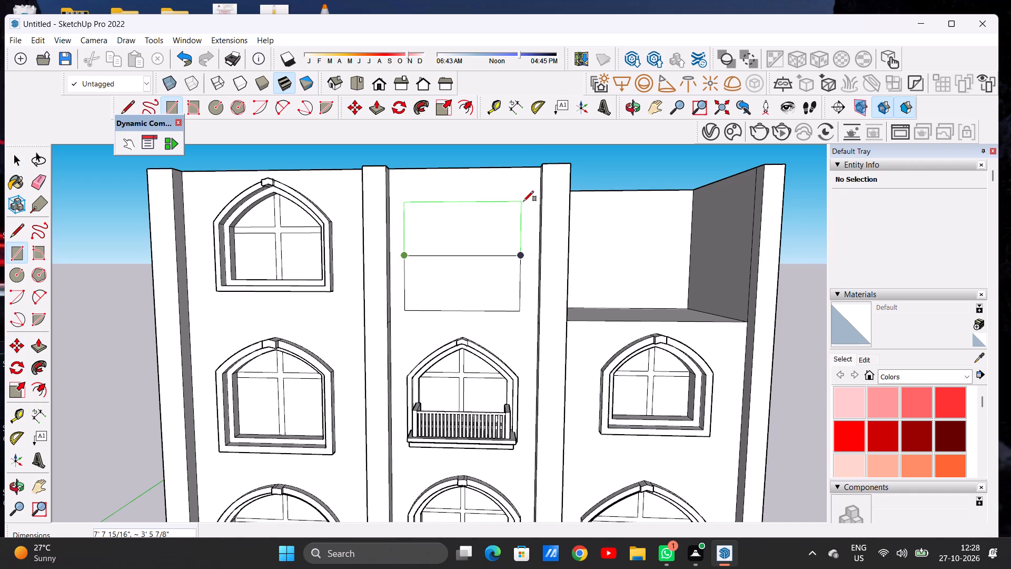
pyautogui.click(523, 201)
pyautogui.press('space')
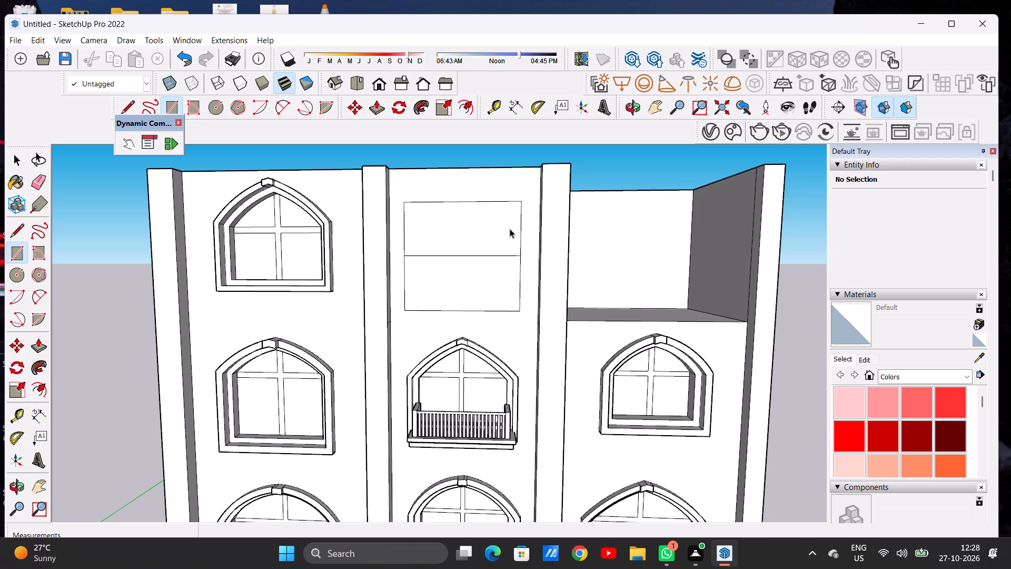
# Move the edge shared by the two rectangles straight up about 11".
pyautogui.click(510, 254)
pyautogui.press('m')
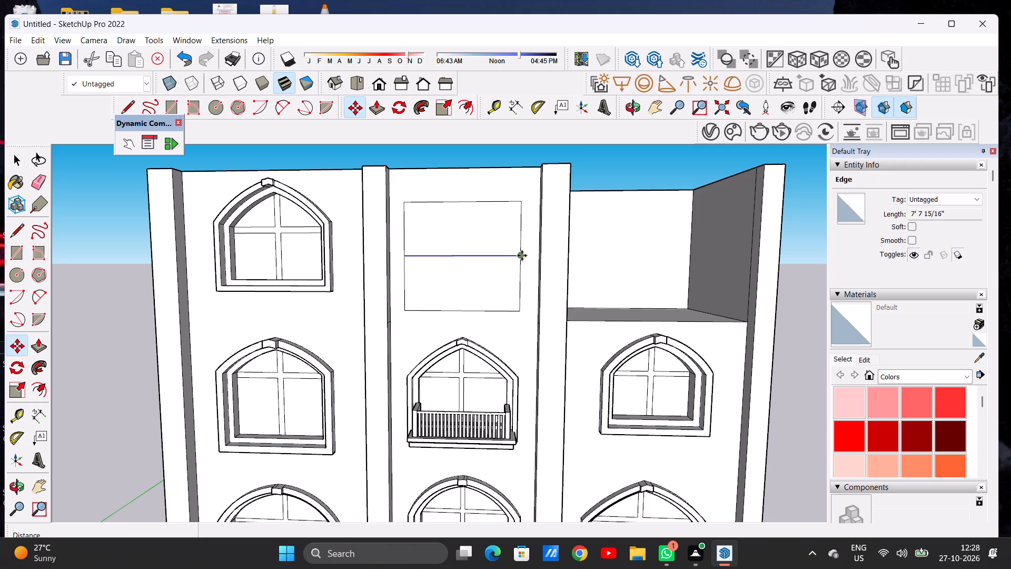
pyautogui.click(522, 256)
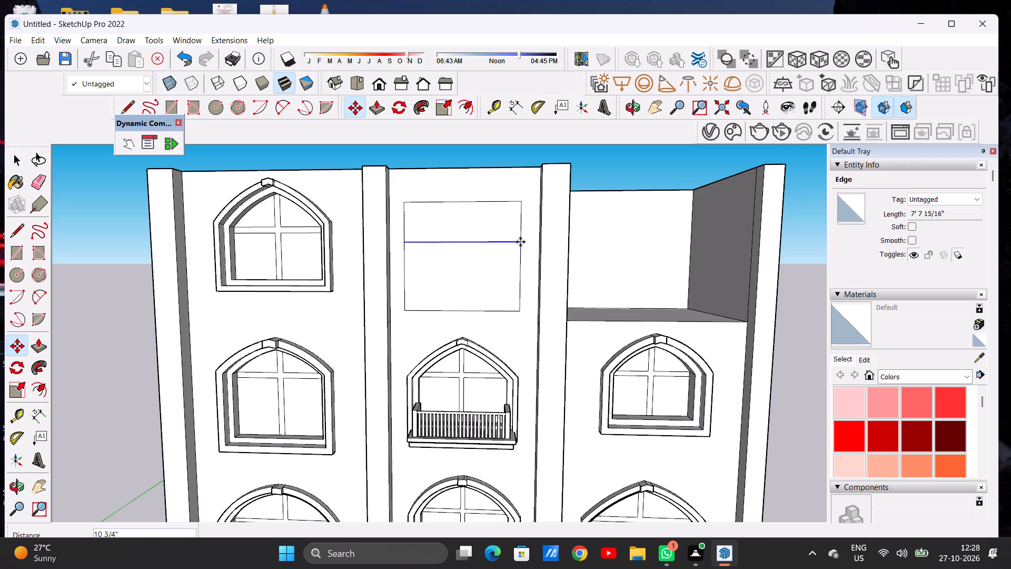
pyautogui.click(520, 242)
pyautogui.press('space')
pyautogui.scroll(-5, 511, 238)
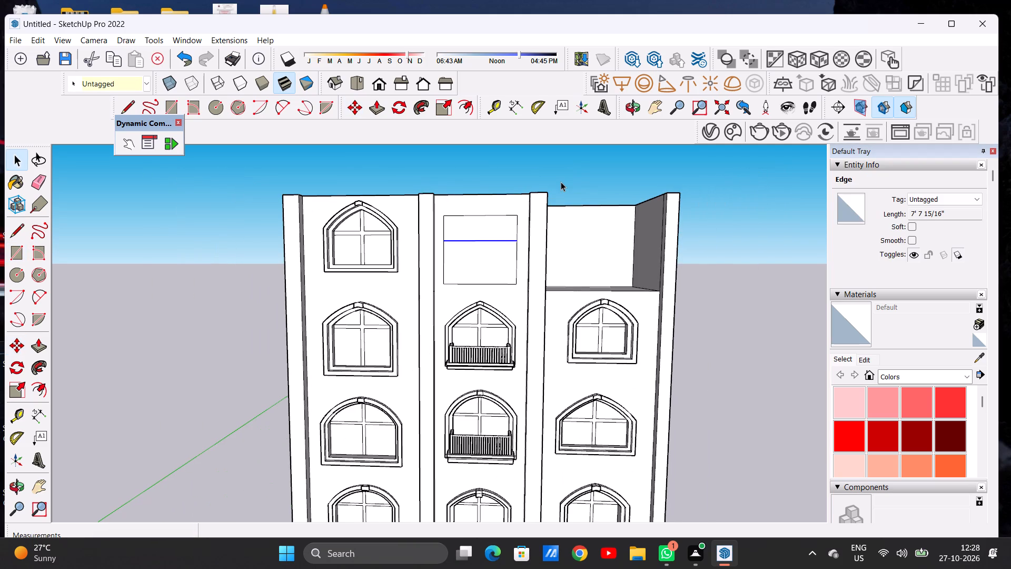
pyautogui.click(561, 181)
# Move the upper rectangle's top edge straight up about 7".
pyautogui.scroll(5, 484, 218)
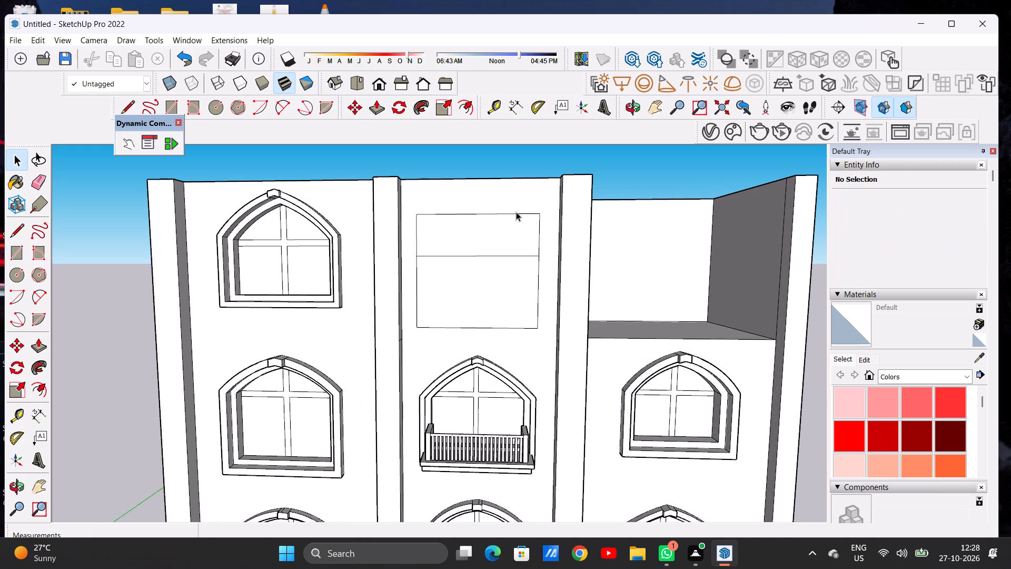
pyautogui.click(537, 212)
pyautogui.press('m')
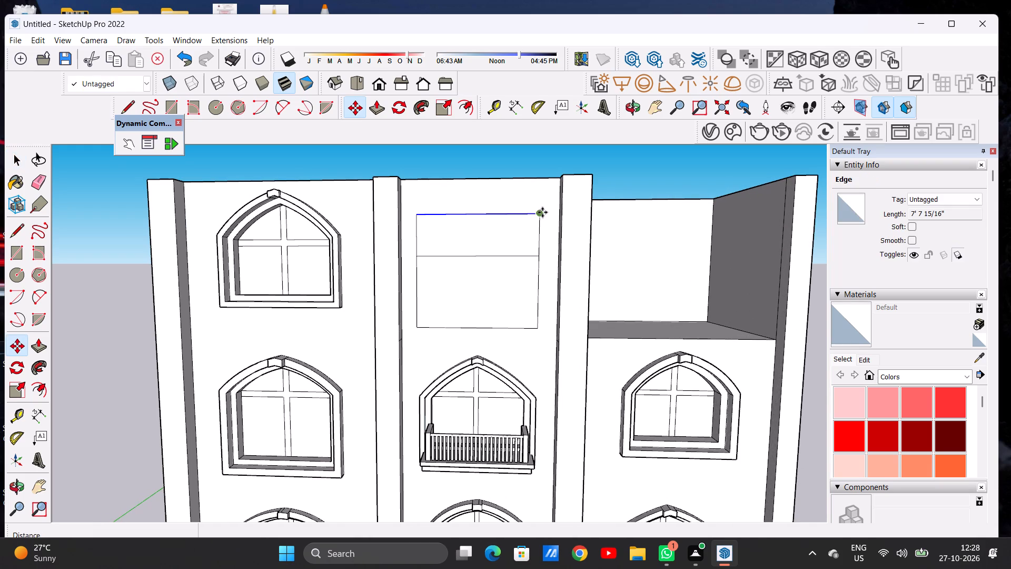
pyautogui.click(541, 212)
pyautogui.click(540, 204)
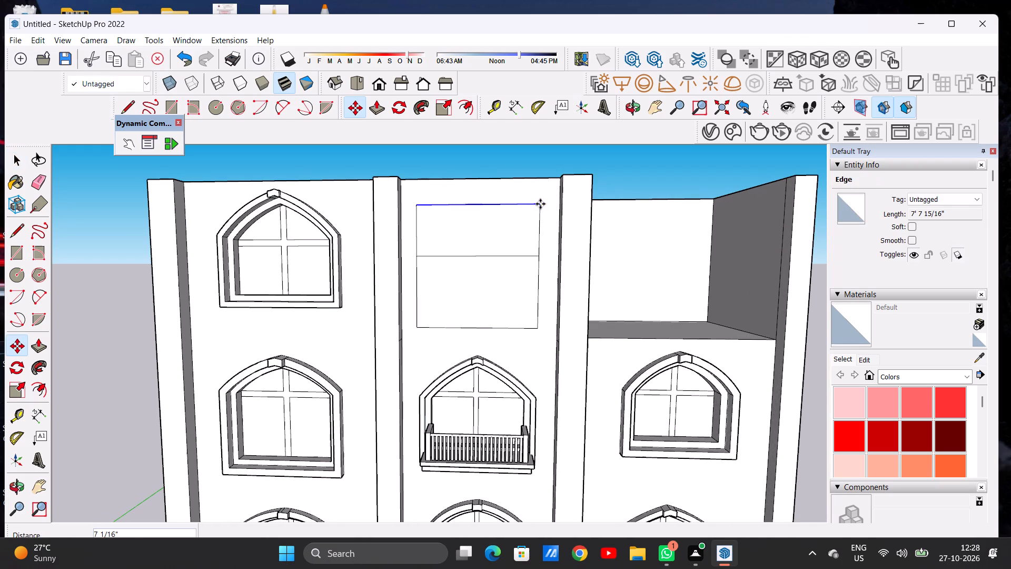
pyautogui.press('space')
pyautogui.click(622, 176)
# Draw two sloping lines about 5' long from the ends of the shared edge to the midpoint of the upper rectangle's top edge.
pyautogui.scroll(-5, 502, 241)
pyautogui.scroll(3, 502, 241)
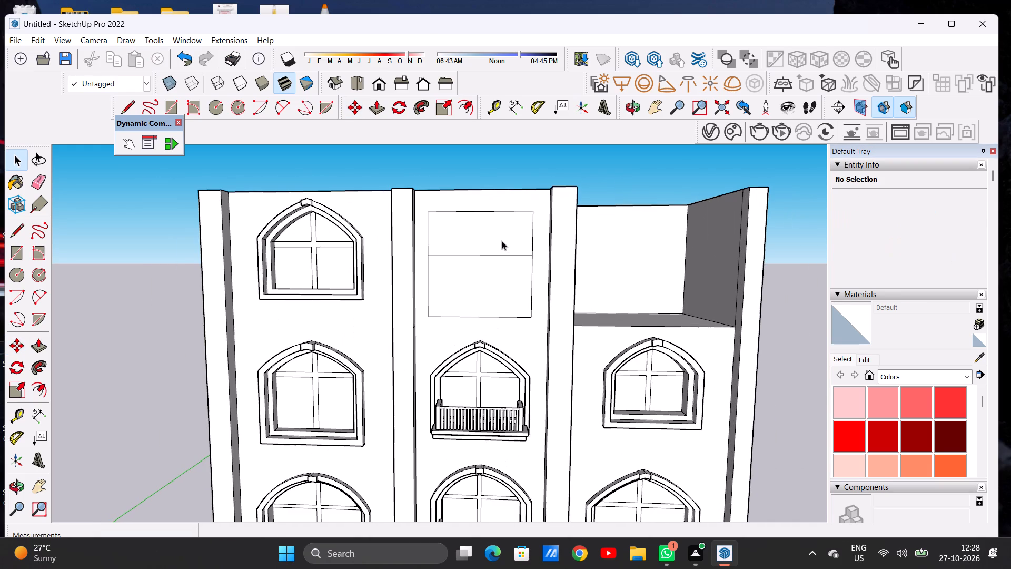
pyautogui.press('l')
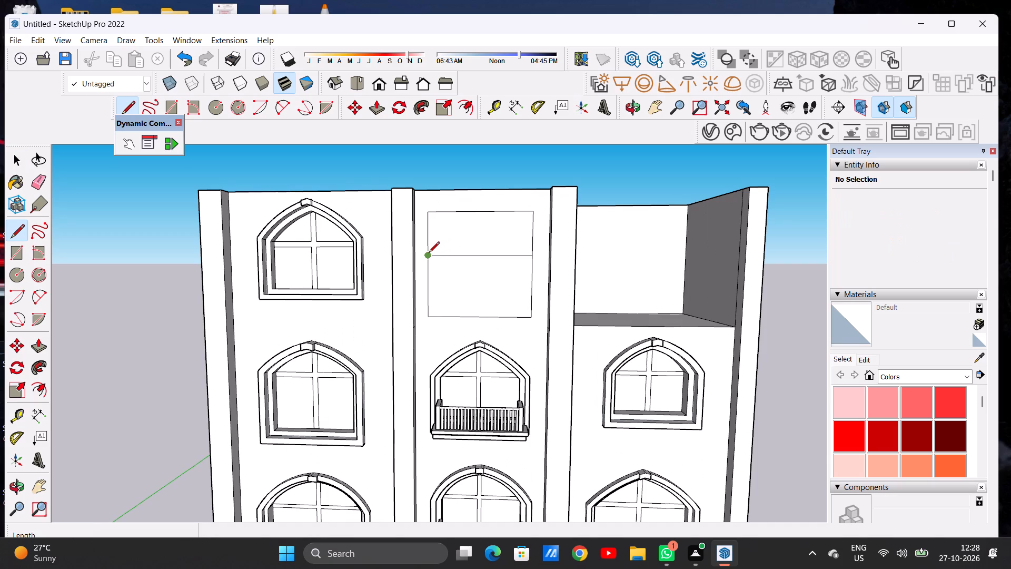
pyautogui.click(428, 253)
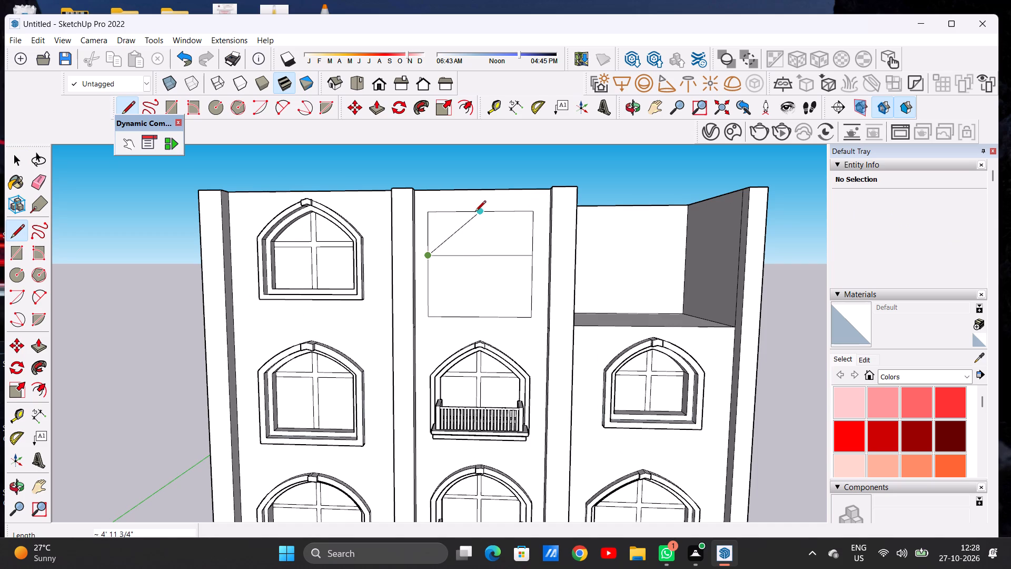
pyautogui.click(475, 212)
pyautogui.click(479, 213)
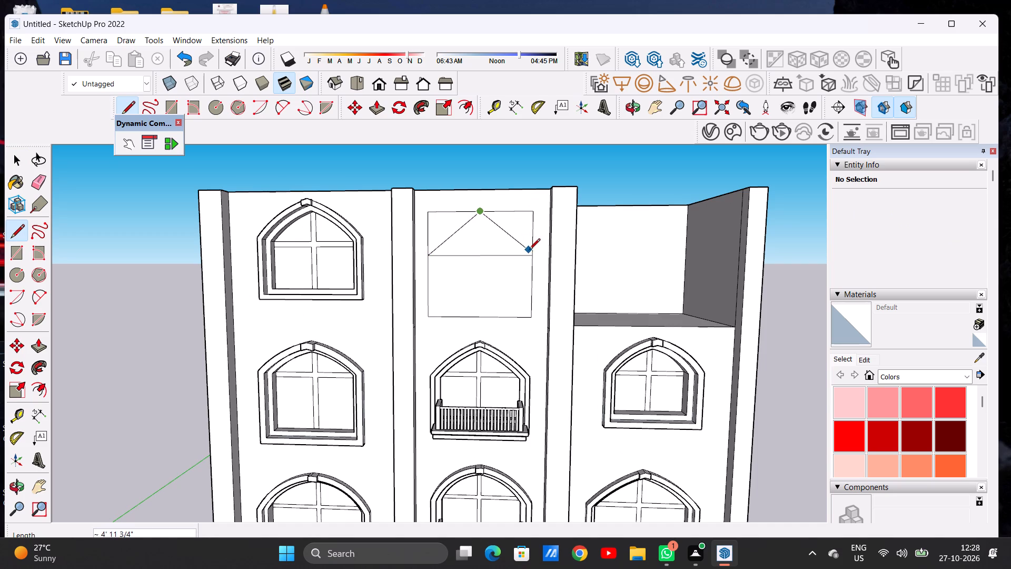
pyautogui.click(531, 253)
pyautogui.press('space')
pyautogui.scroll(3, 518, 241)
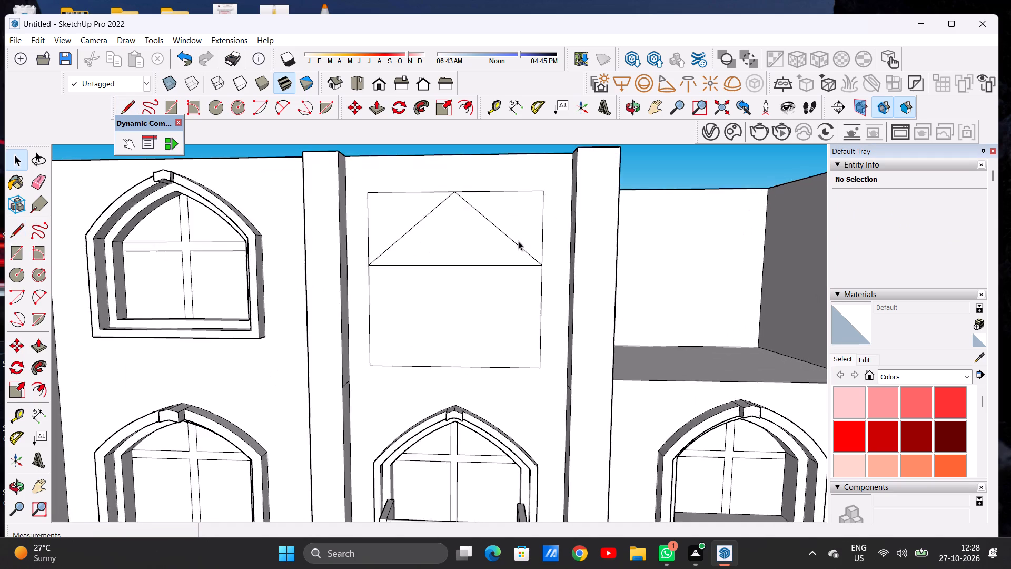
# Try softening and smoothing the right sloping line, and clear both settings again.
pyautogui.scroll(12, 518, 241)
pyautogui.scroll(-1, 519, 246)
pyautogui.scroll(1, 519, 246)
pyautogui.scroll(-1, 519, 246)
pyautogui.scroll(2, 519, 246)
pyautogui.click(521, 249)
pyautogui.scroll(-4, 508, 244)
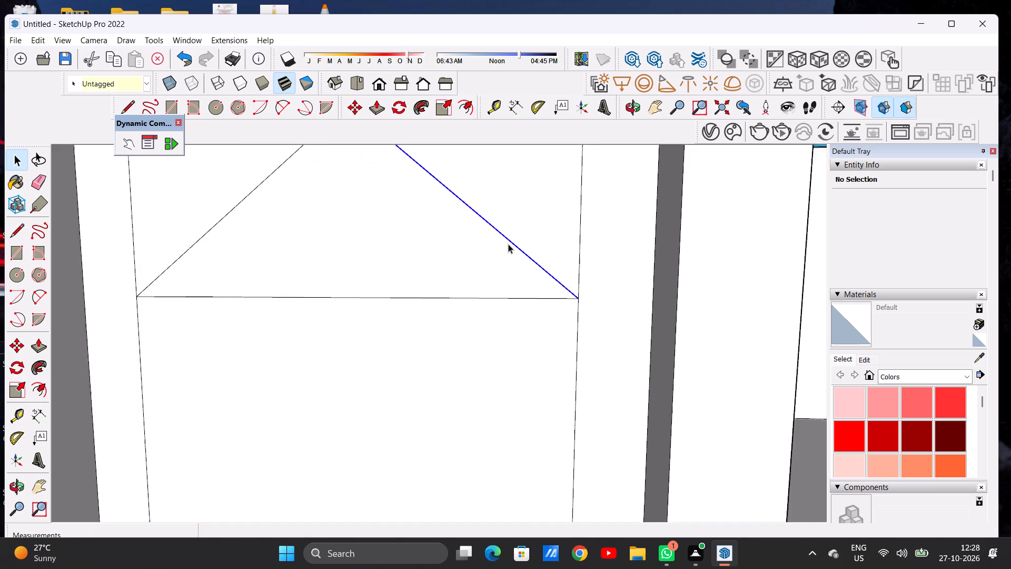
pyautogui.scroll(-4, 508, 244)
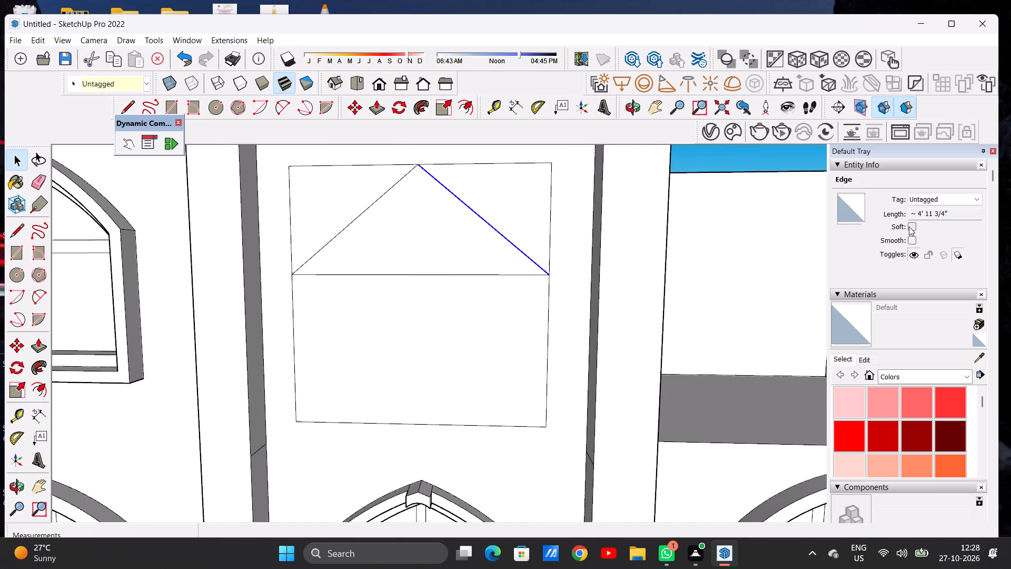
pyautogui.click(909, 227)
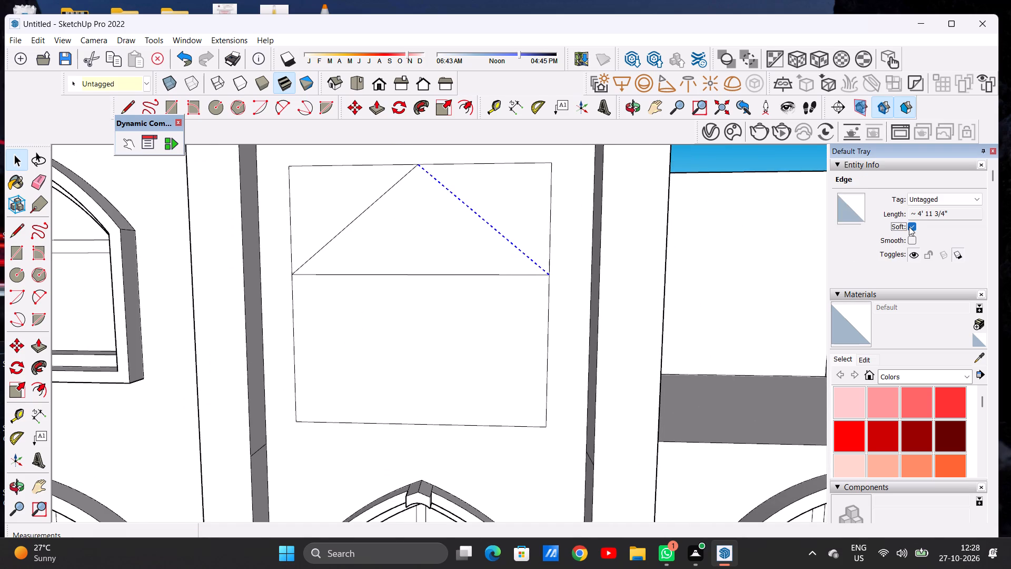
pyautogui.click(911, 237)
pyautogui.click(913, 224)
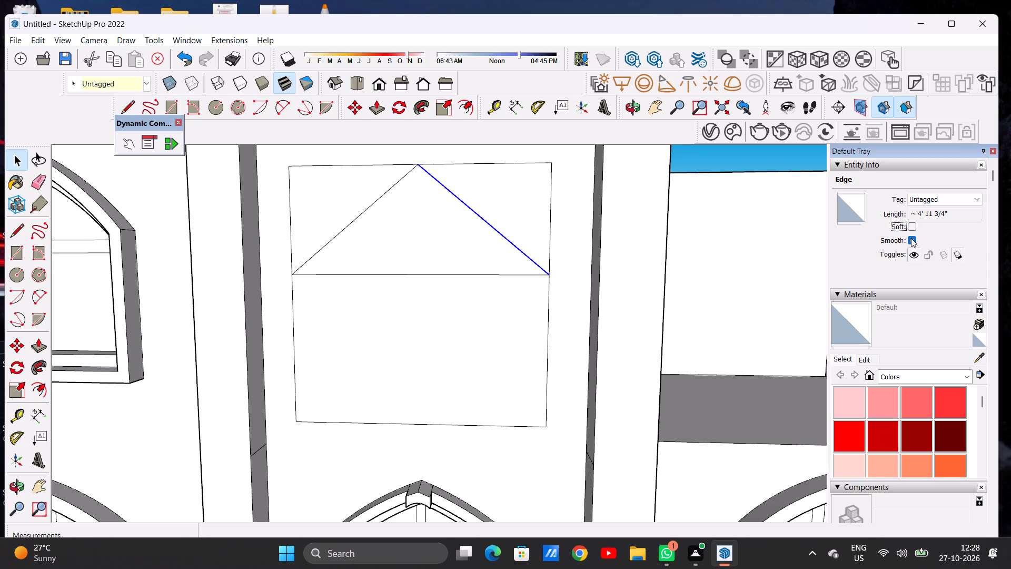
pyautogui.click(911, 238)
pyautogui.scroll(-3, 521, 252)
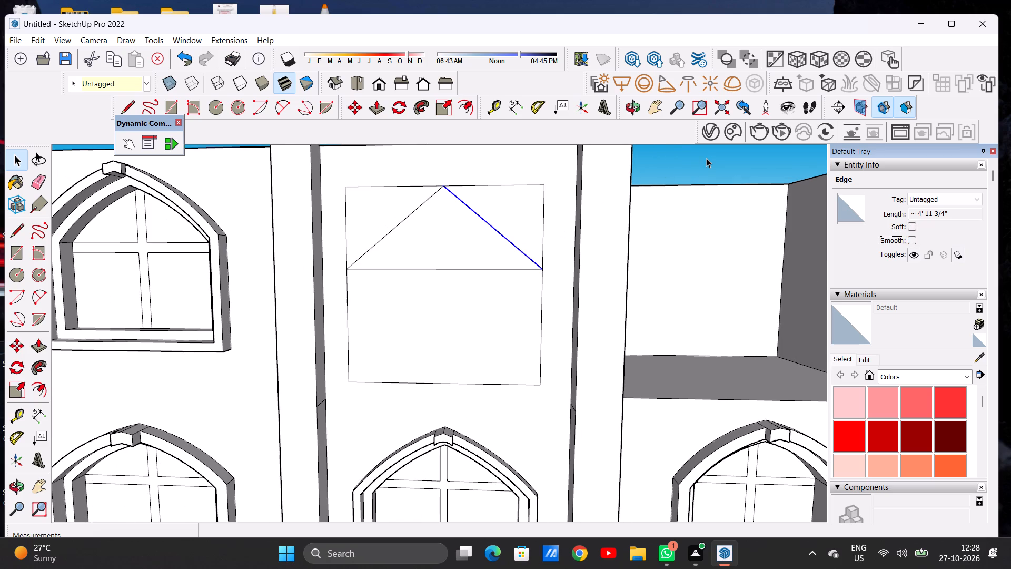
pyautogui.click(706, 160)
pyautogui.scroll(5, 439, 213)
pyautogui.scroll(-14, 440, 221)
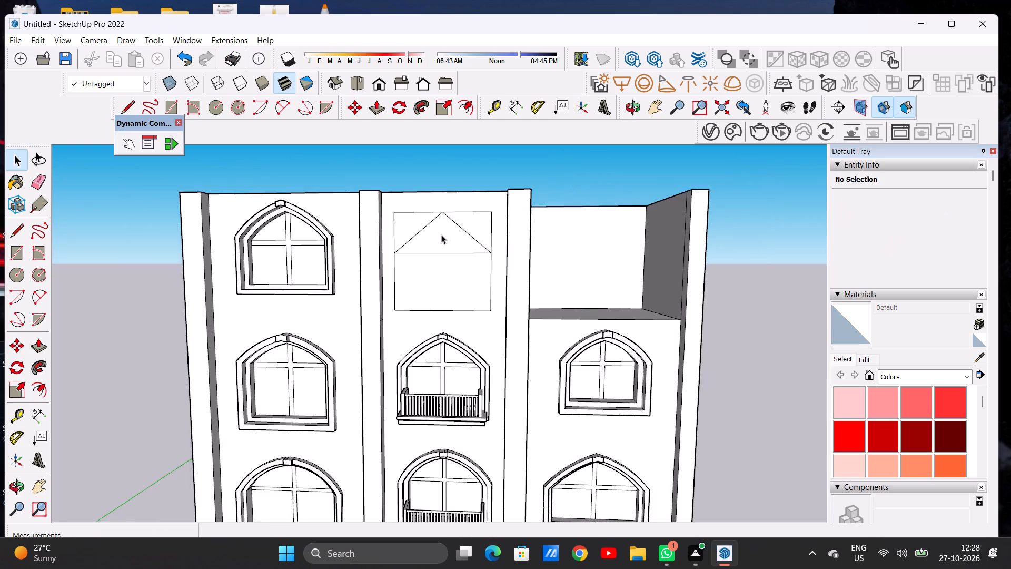
# Draw a two-point arc over each sloping line, bulging outward about 5 3/8" on the left and about 6" on the right.
pyautogui.scroll(5, 445, 210)
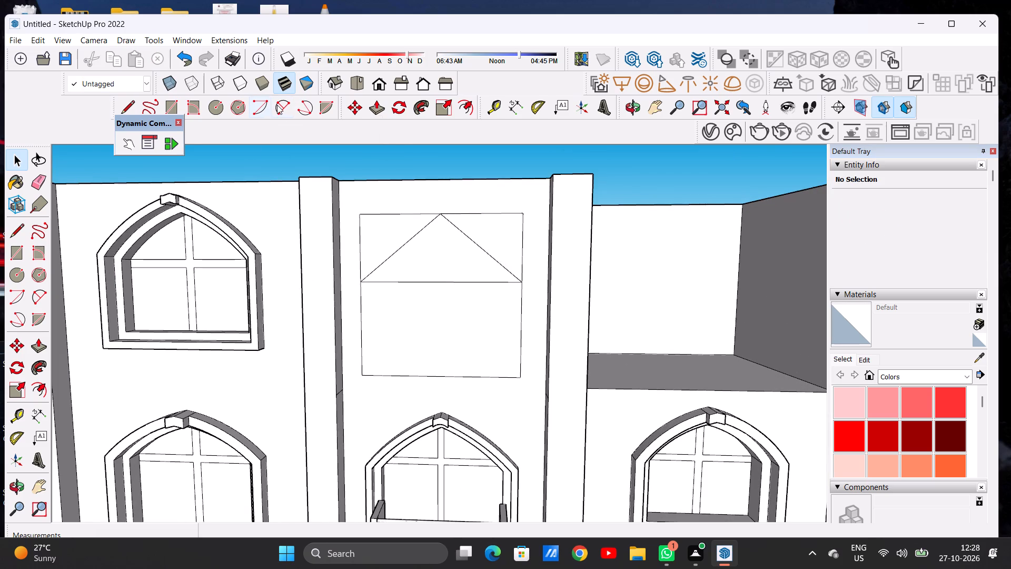
pyautogui.click(277, 105)
pyautogui.scroll(6, 400, 274)
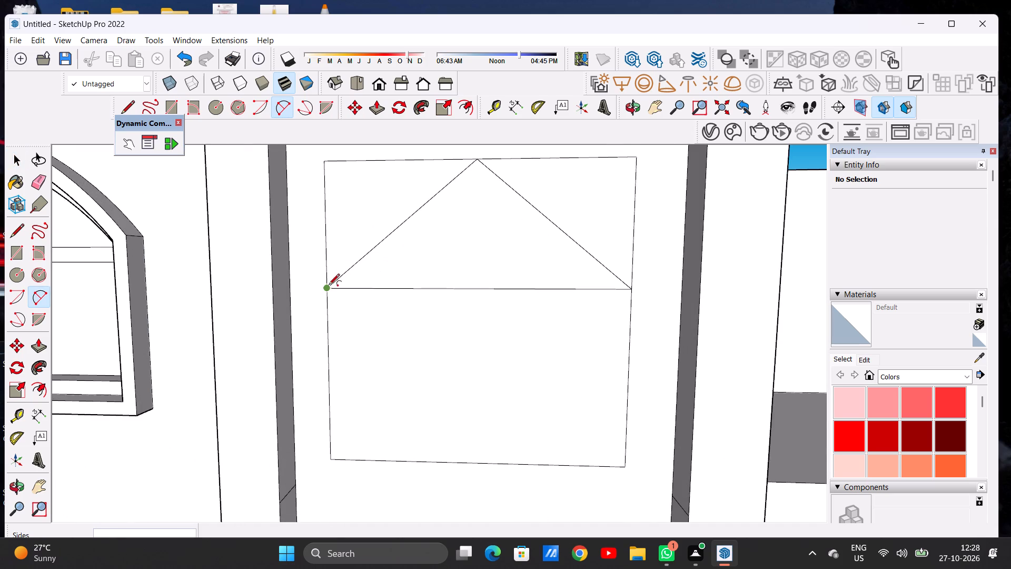
pyautogui.click(329, 286)
pyautogui.scroll(-5, 389, 273)
pyautogui.scroll(3, 445, 197)
pyautogui.scroll(-1, 445, 197)
pyautogui.scroll(2, 445, 197)
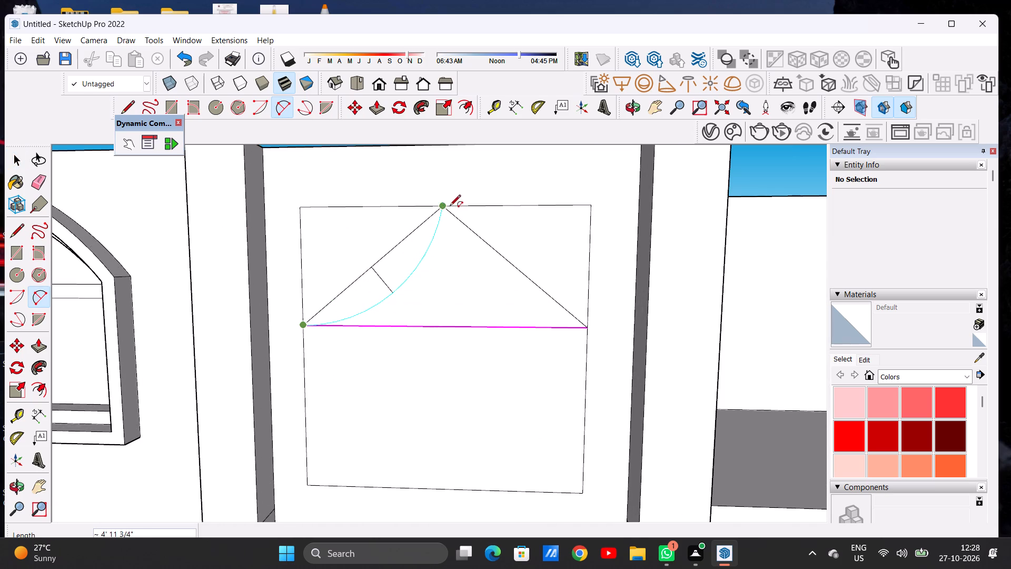
pyautogui.click(442, 207)
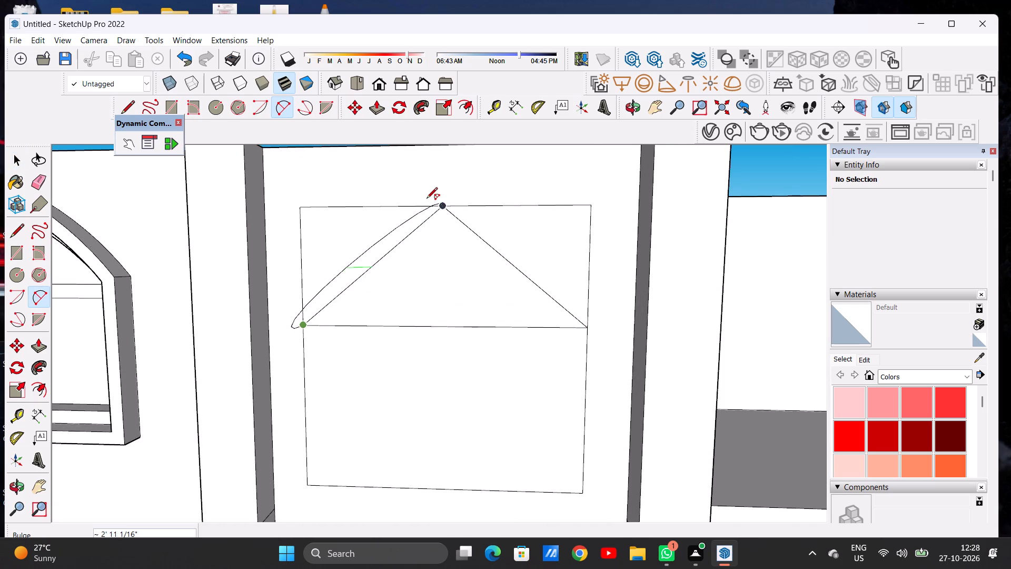
pyautogui.scroll(1, 432, 203)
pyautogui.scroll(-1, 432, 203)
pyautogui.scroll(3, 432, 203)
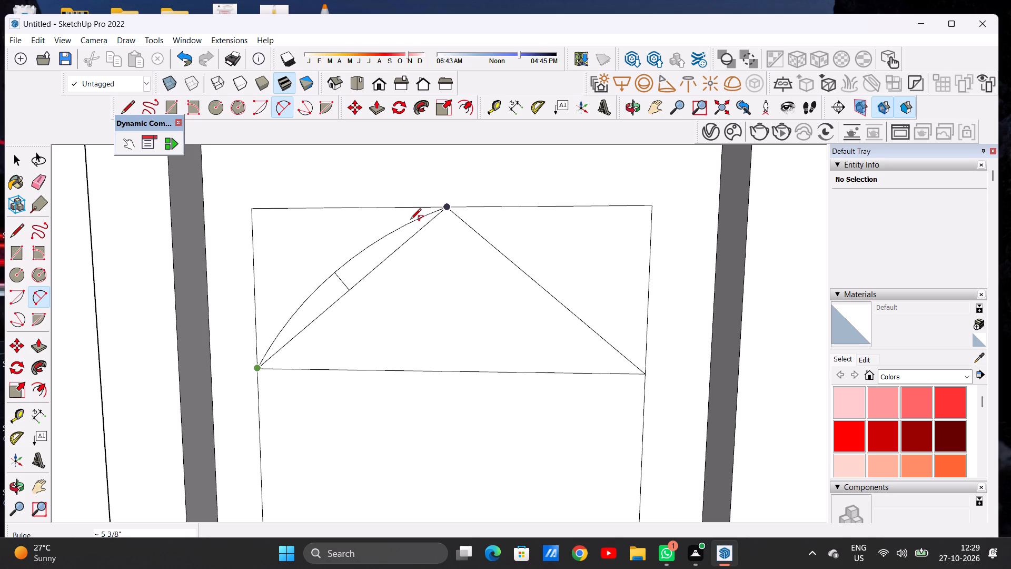
pyautogui.click(410, 220)
pyautogui.click(451, 209)
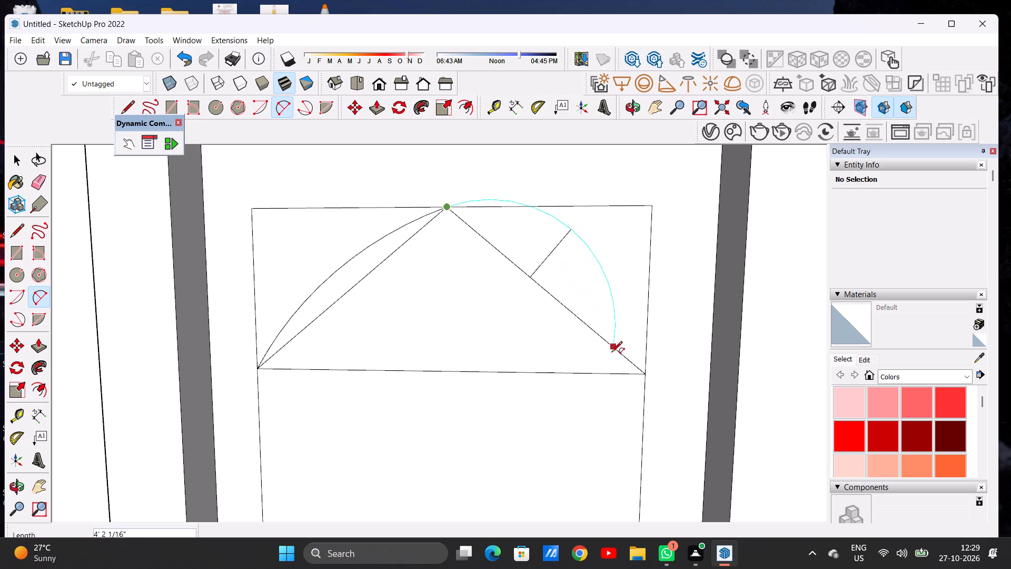
pyautogui.click(643, 372)
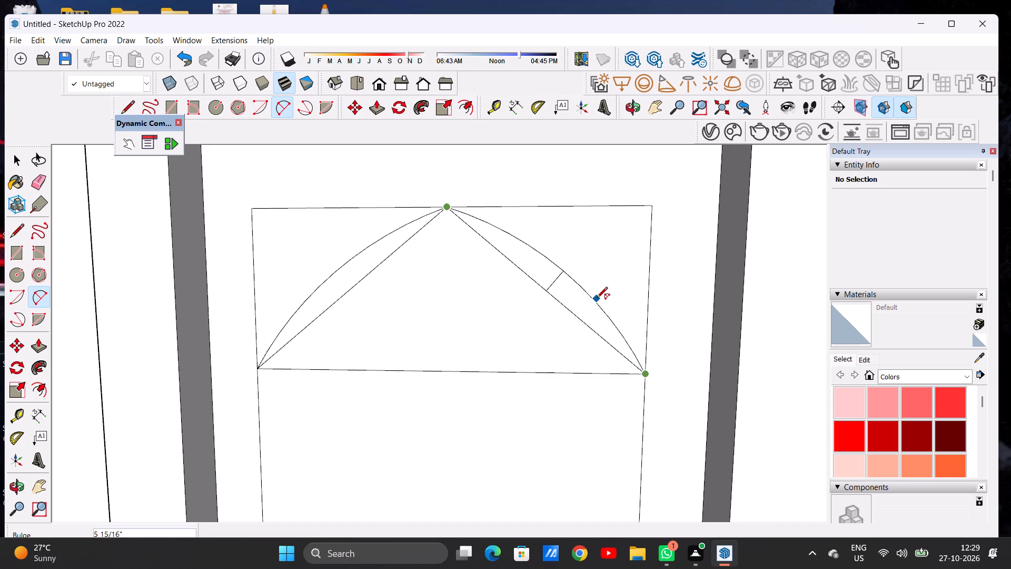
pyautogui.click(597, 299)
pyautogui.press('space')
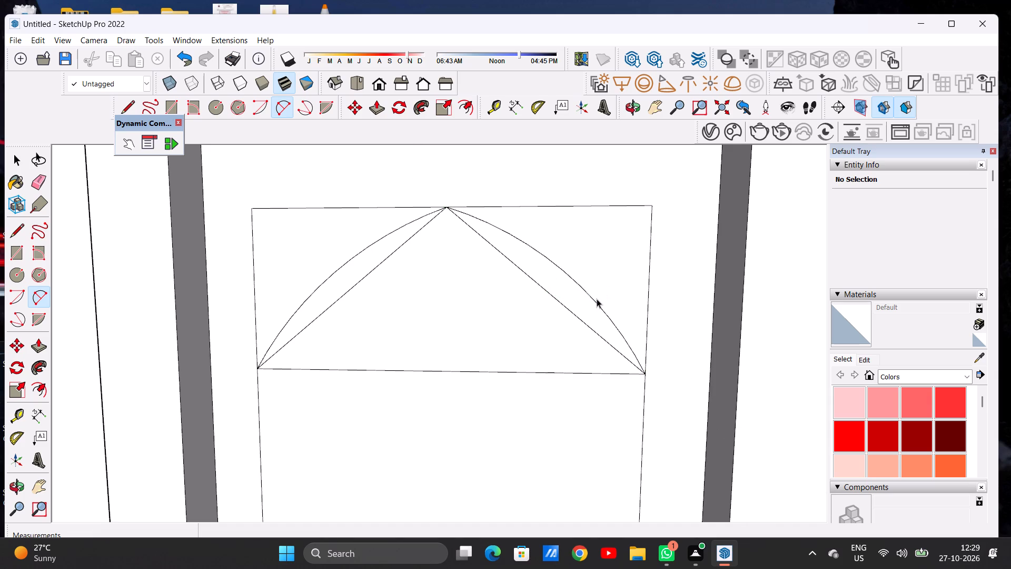
# Erase the sloping lines, the shared horizontal edge and the upper rectangle's edges outside the two arcs.
pyautogui.press('e')
pyautogui.moveTo(564, 289); pyautogui.dragTo(551, 307)
pyautogui.click(374, 265)
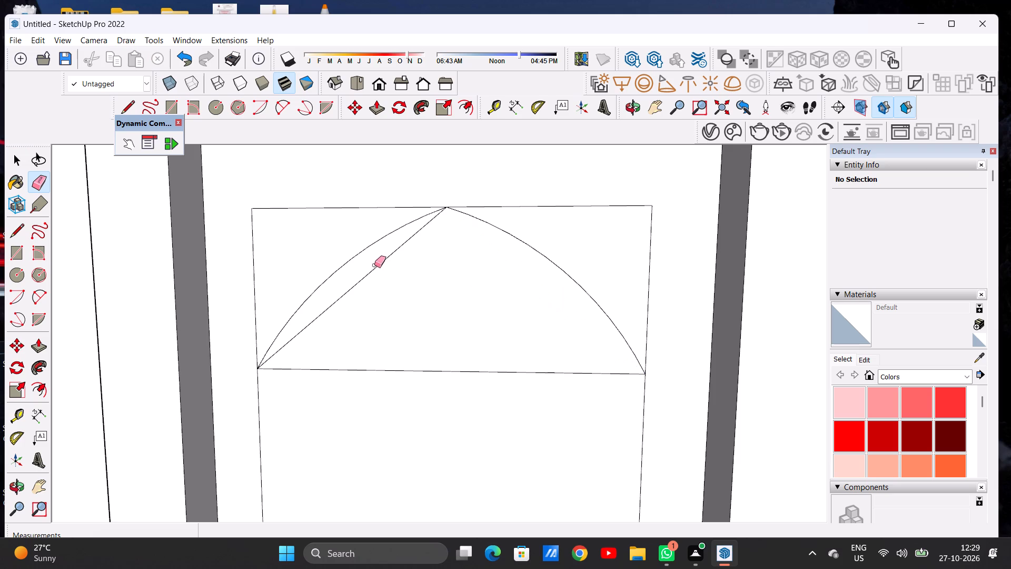
pyautogui.moveTo(451, 346); pyautogui.dragTo(462, 379)
pyautogui.scroll(-4, 469, 336)
pyautogui.scroll(2, 340, 269)
pyautogui.scroll(-1, 339, 269)
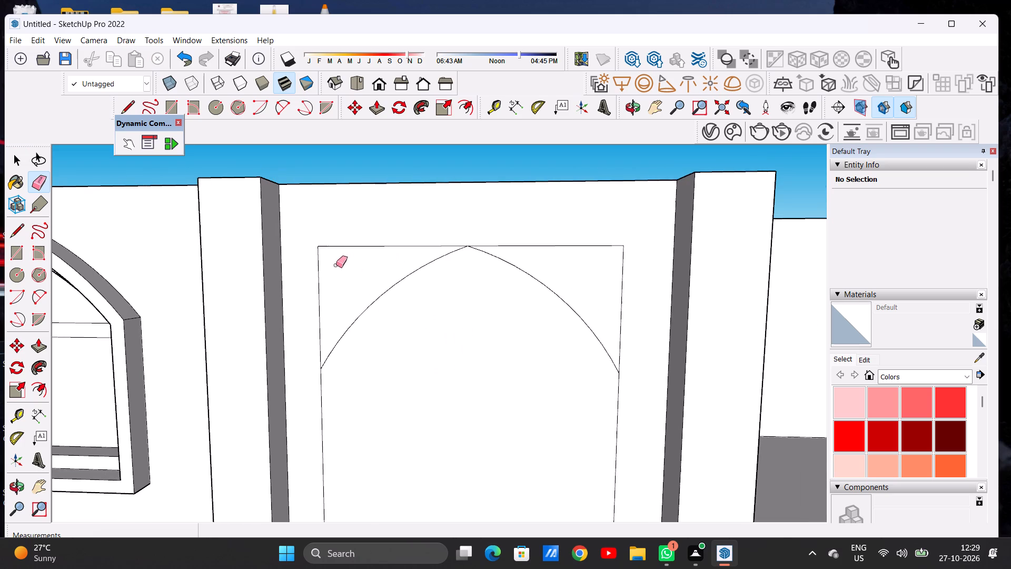
pyautogui.moveTo(317, 248); pyautogui.dragTo(315, 257)
pyautogui.moveTo(362, 246); pyautogui.dragTo(360, 254)
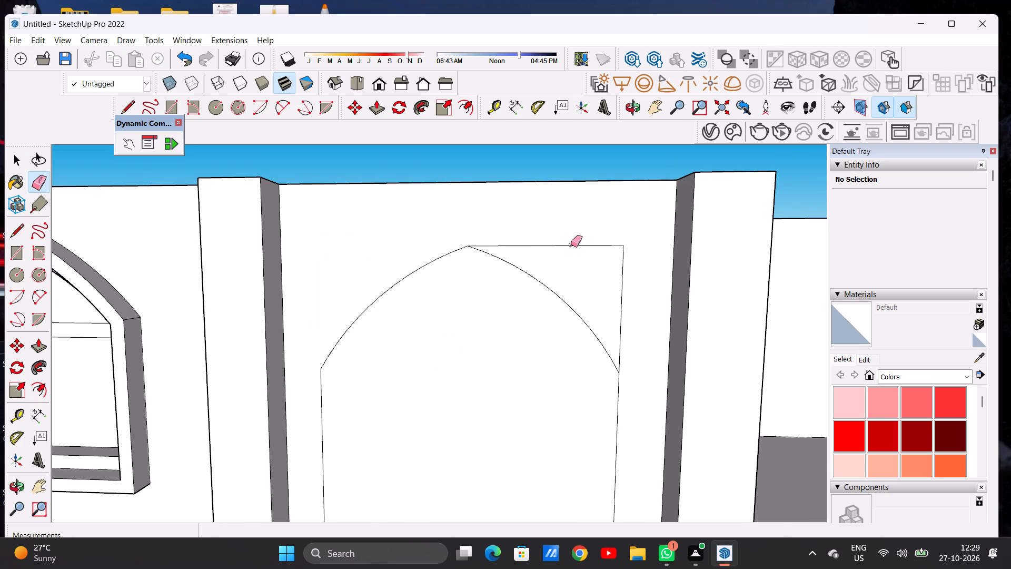
pyautogui.moveTo(571, 244); pyautogui.dragTo(600, 270)
pyautogui.moveTo(607, 278); pyautogui.dragTo(625, 305)
pyautogui.press('space')
# Examine the new arched outline's size and position against the facade's other windows.
pyautogui.scroll(-2, 480, 309)
pyautogui.scroll(1, 475, 315)
pyautogui.scroll(-8, 474, 316)
pyautogui.scroll(1, 465, 303)
pyautogui.scroll(-12, 465, 301)
pyautogui.scroll(2, 489, 337)
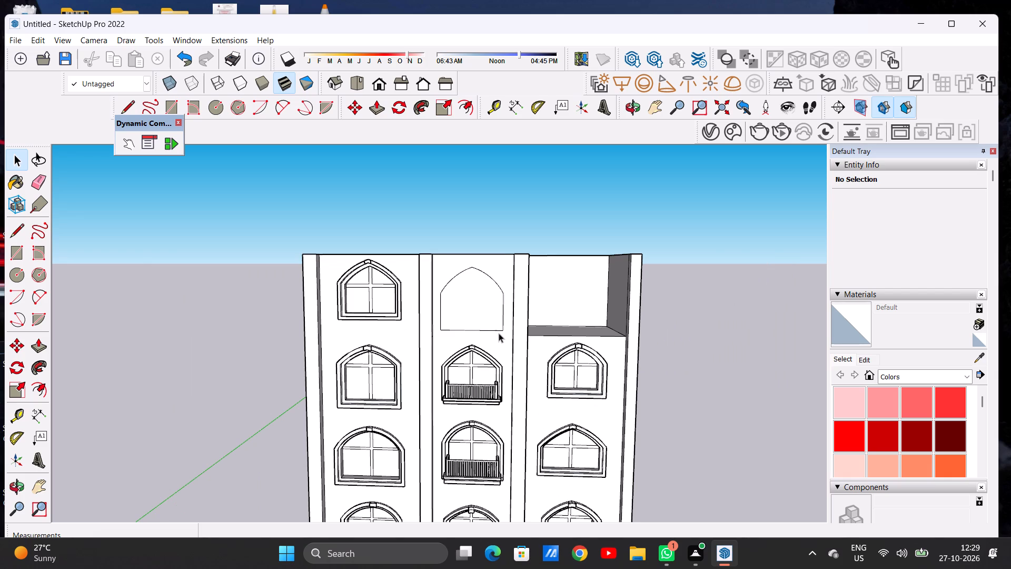
pyautogui.scroll(-8, 434, 322)
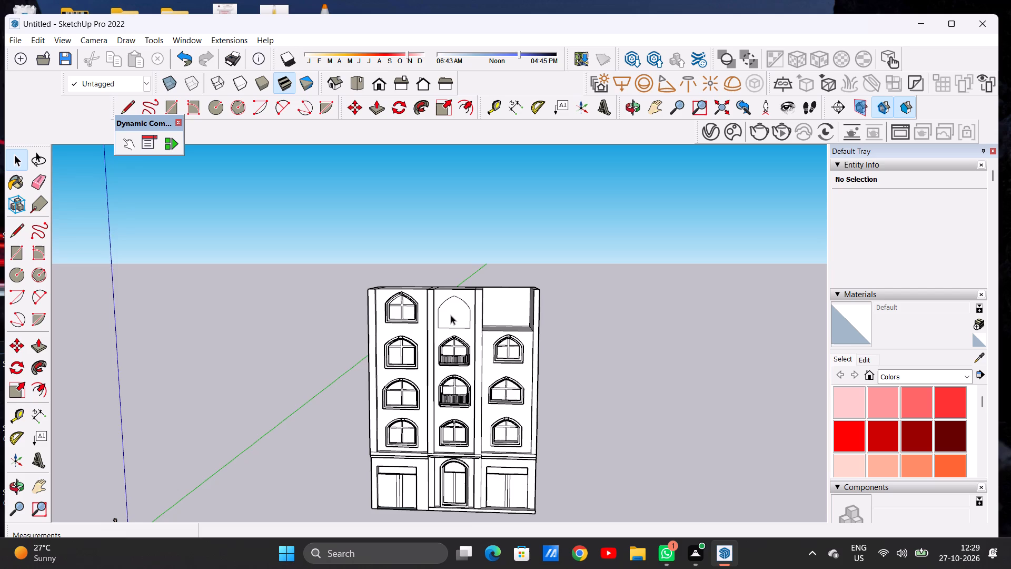
# Draw two vertical lines about 4' 11" long just inside the outline's sides, from the arcs down to the bottom edge.
pyautogui.scroll(10, 451, 315)
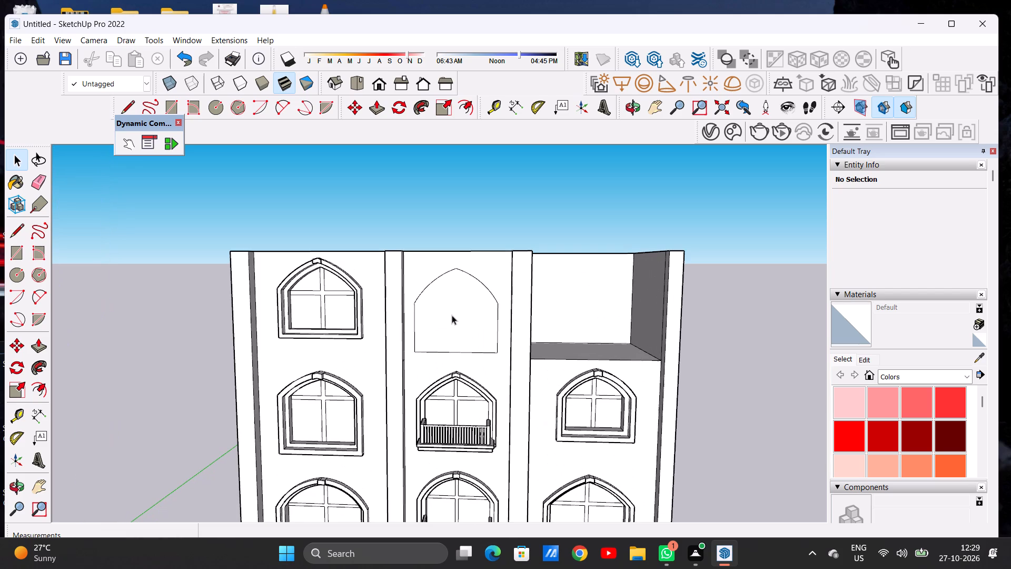
pyautogui.press('l')
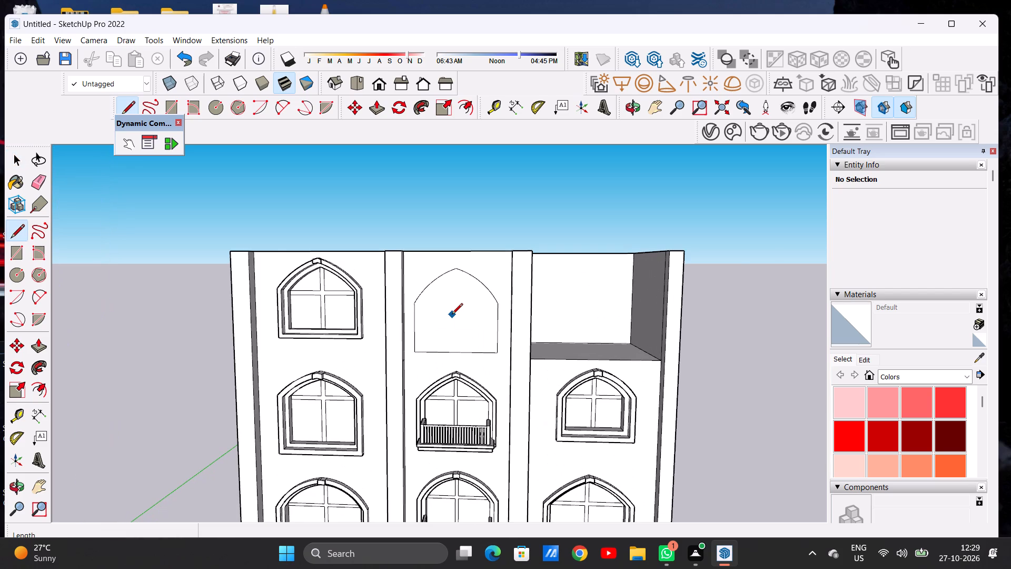
pyautogui.scroll(3, 452, 315)
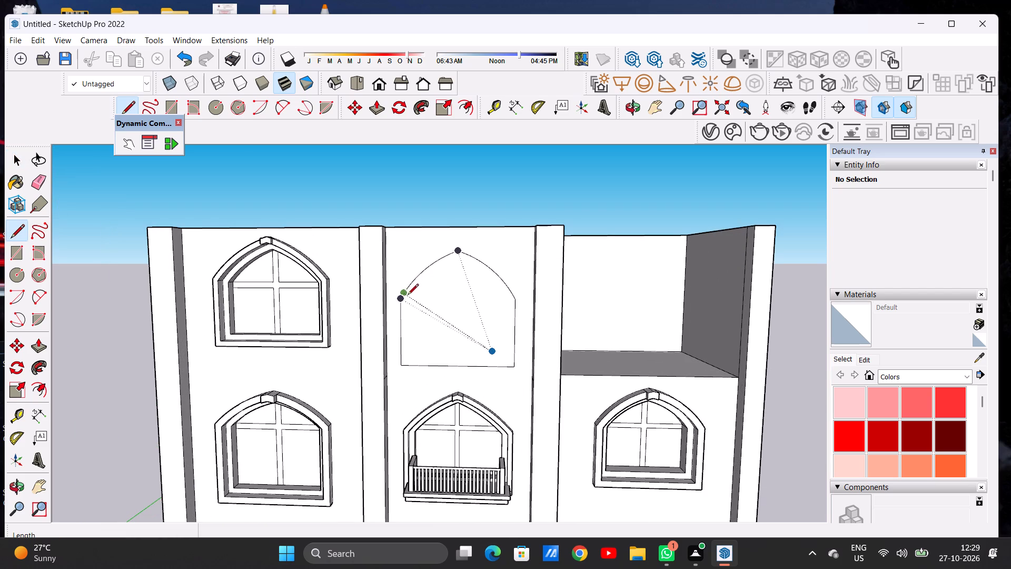
pyautogui.click(407, 293)
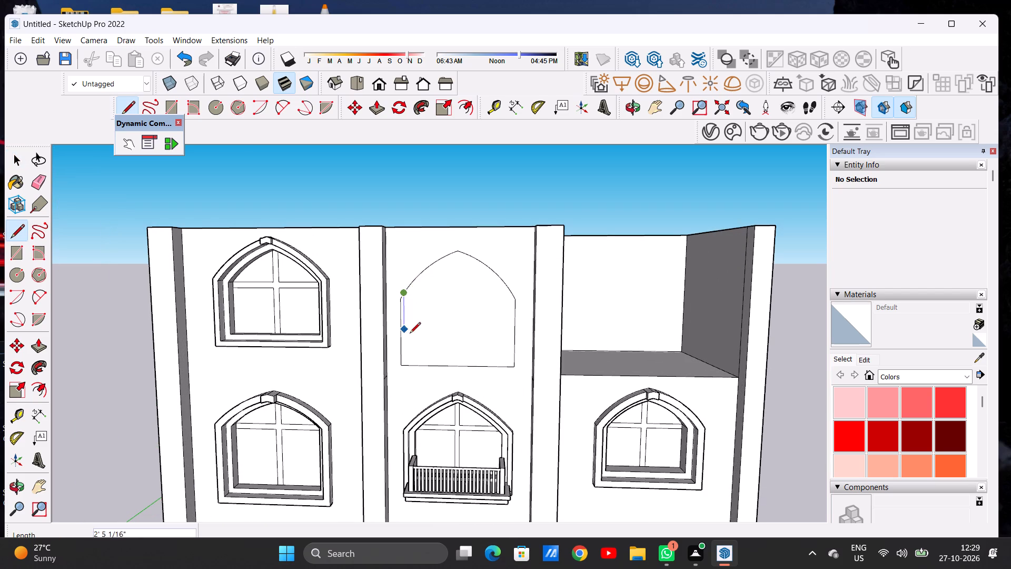
pyautogui.click(409, 363)
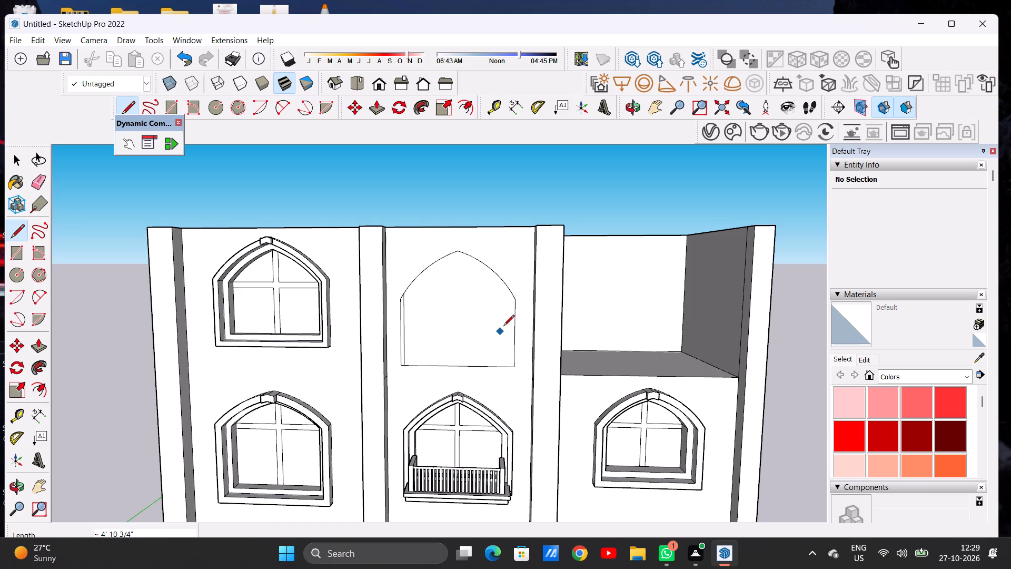
pyautogui.click(508, 295)
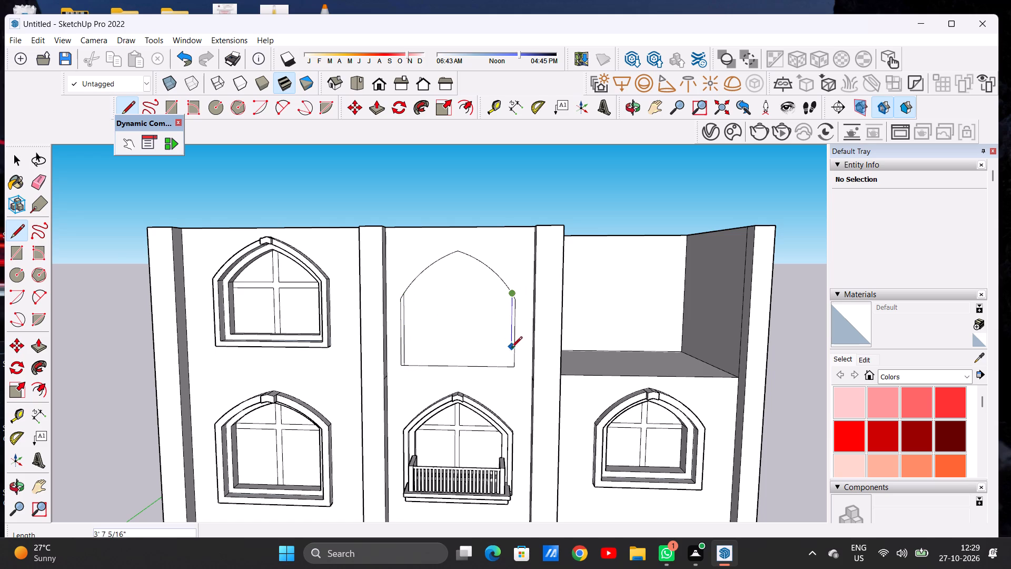
pyautogui.click(509, 360)
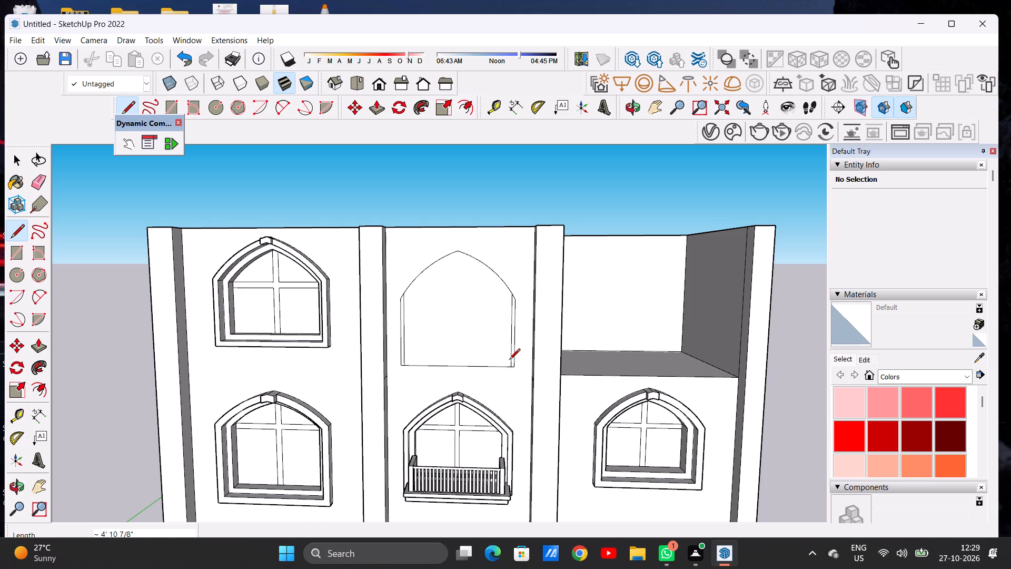
pyautogui.press('space')
# Erase the outline's outer right side, with its short arc and bottom-edge stubs, keeping the new inner vertical line.
pyautogui.write('E')
pyautogui.scroll(7, 509, 360)
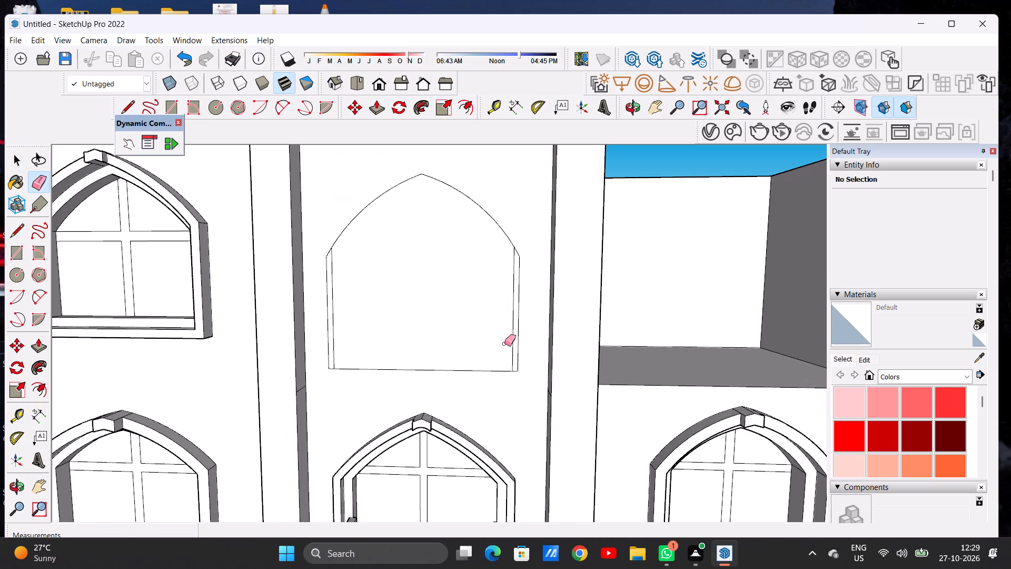
pyautogui.click(513, 337)
pyautogui.hotkey('ctrl', 'z')
pyautogui.scroll(5, 513, 337)
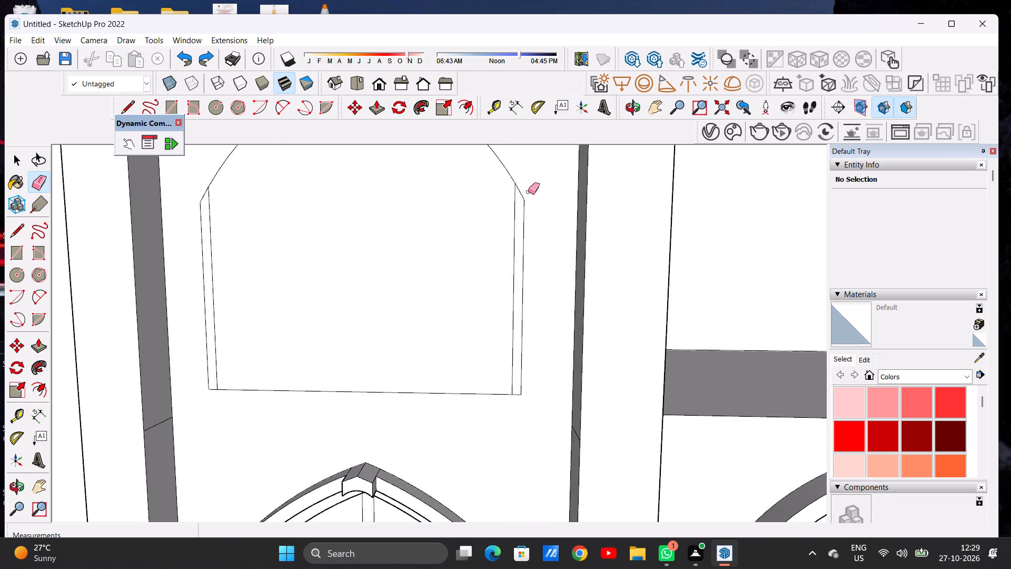
pyautogui.moveTo(525, 197); pyautogui.dragTo(524, 213)
pyautogui.scroll(3, 521, 424)
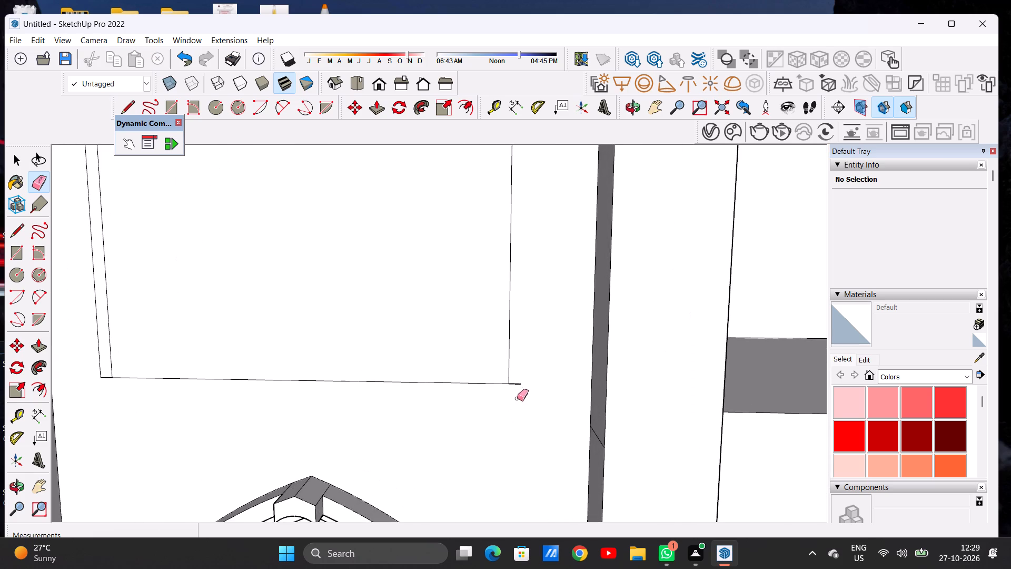
pyautogui.moveTo(519, 382); pyautogui.dragTo(519, 395)
pyautogui.scroll(-11, 521, 404)
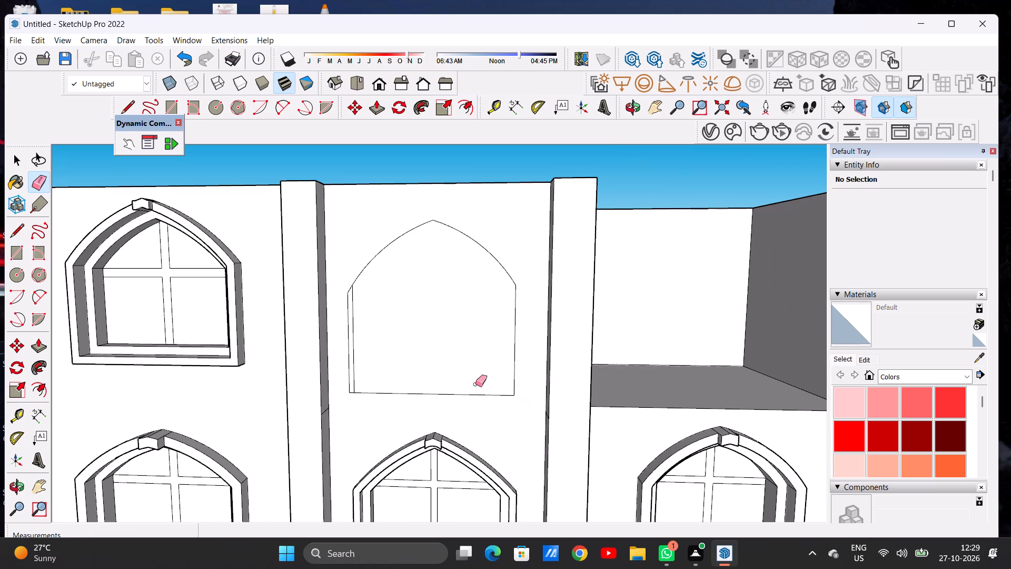
# Erase the outline's outer left side, with its short arc and bottom-edge stubs, keeping the new inner vertical line.
pyautogui.scroll(7, 352, 323)
pyautogui.scroll(-2, 376, 277)
pyautogui.scroll(4, 376, 277)
pyautogui.moveTo(379, 279); pyautogui.dragTo(381, 288)
pyautogui.moveTo(375, 297); pyautogui.dragTo(375, 299)
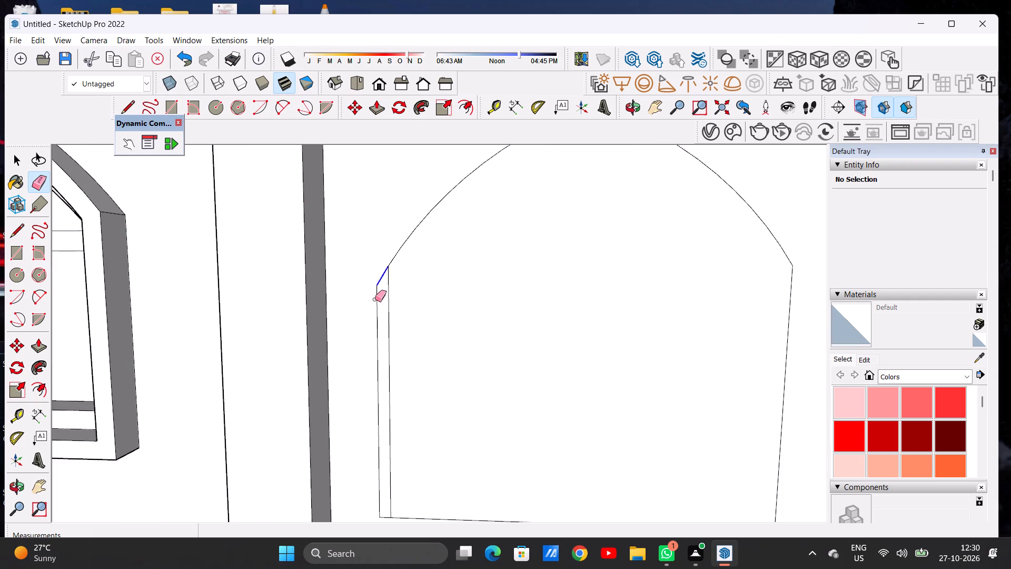
pyautogui.moveTo(375, 299); pyautogui.dragTo(376, 336)
pyautogui.scroll(-4, 366, 306)
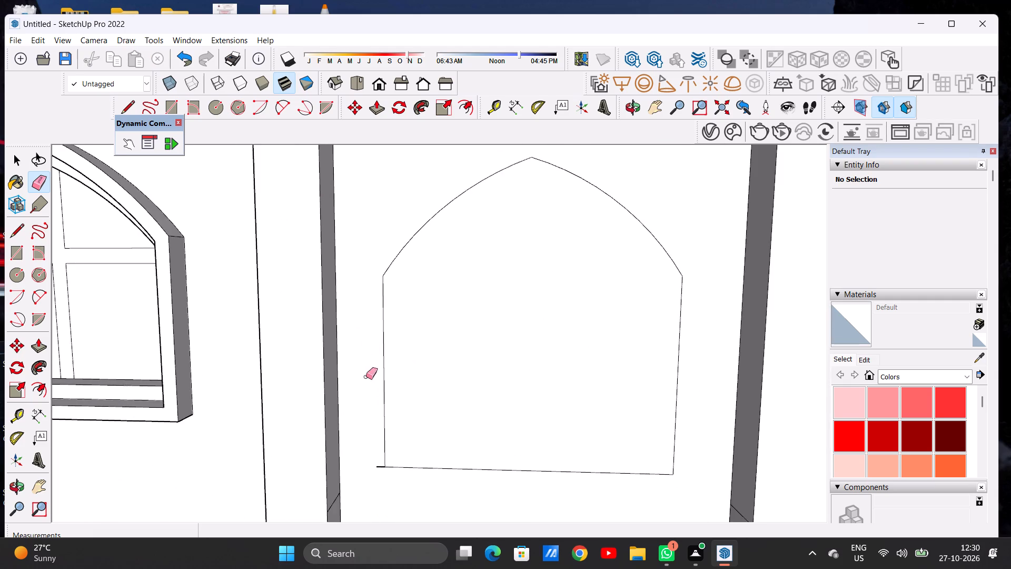
pyautogui.scroll(5, 369, 413)
pyautogui.moveTo(384, 472); pyautogui.dragTo(389, 482)
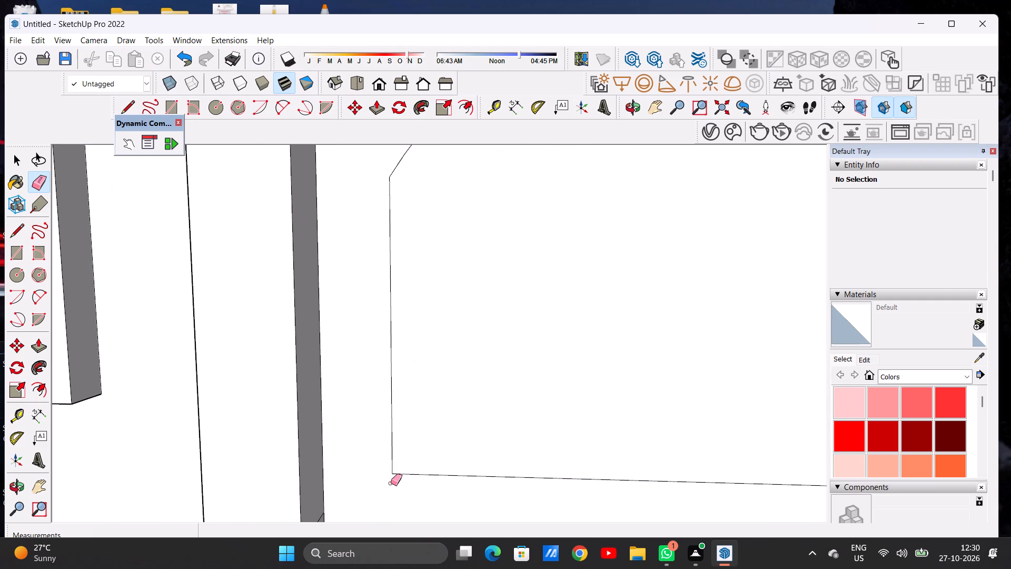
# Offset the top storey middle-bay arched outline inward twice, by about 6" and another 5", forming two nested frame bands.
pyautogui.press('space')
pyautogui.scroll(-20, 391, 417)
pyautogui.scroll(-1, 391, 417)
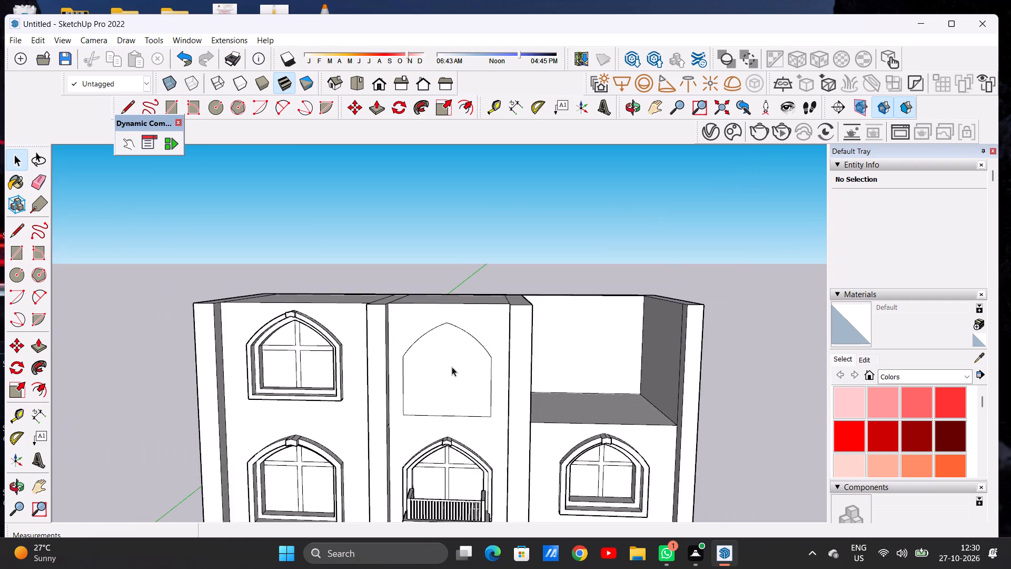
pyautogui.scroll(-6, 452, 367)
pyautogui.scroll(5, 454, 374)
pyautogui.write('OF')
pyautogui.scroll(4, 458, 376)
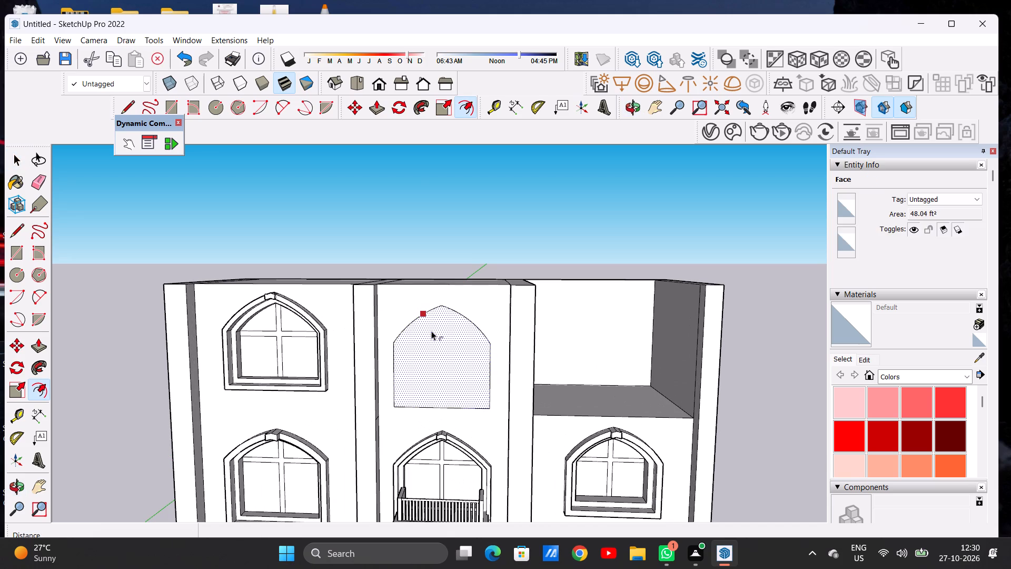
pyautogui.click(430, 330)
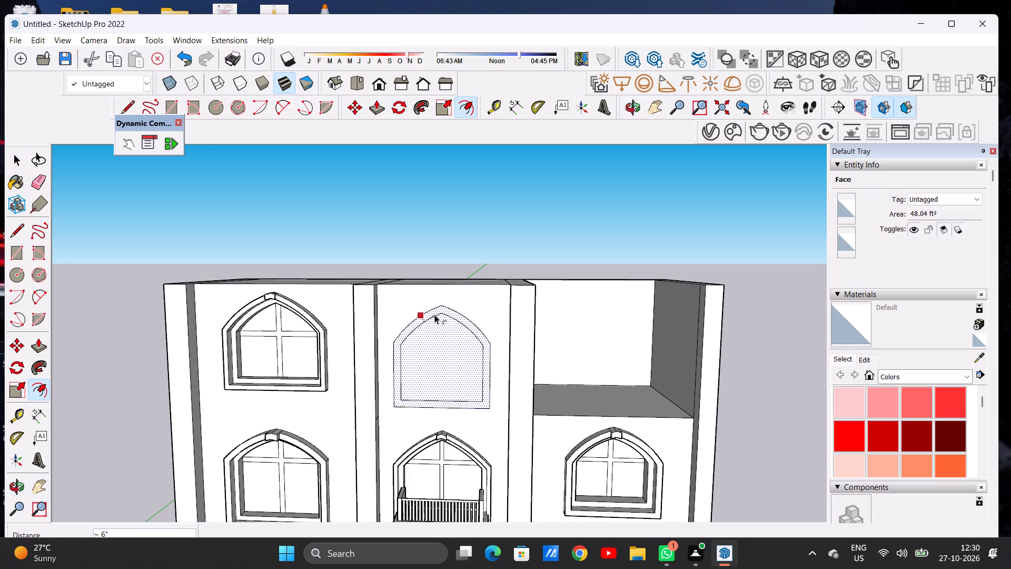
pyautogui.click(434, 315)
pyautogui.scroll(5, 443, 327)
pyautogui.click(435, 317)
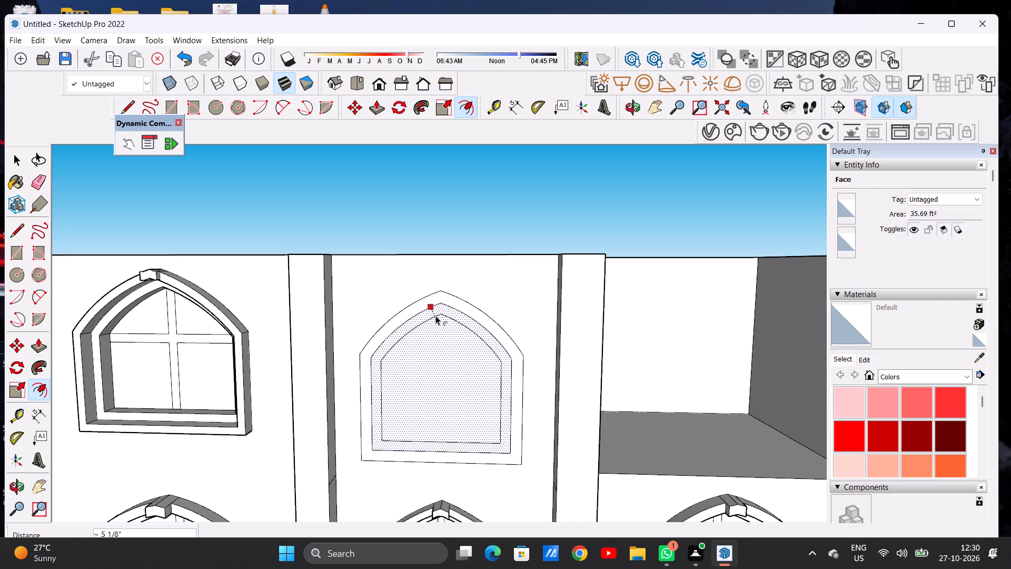
pyautogui.click(435, 316)
pyautogui.press('space')
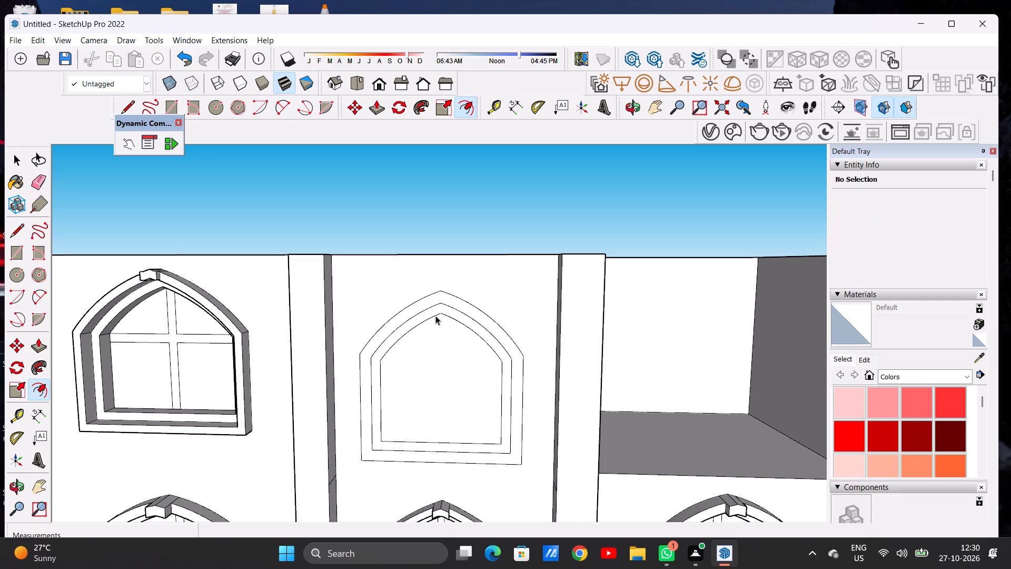
# Draw two short vertical lines about 6 1/2" long across the outer band, one on each side of the apex, outlining a keystone.
pyautogui.scroll(8, 435, 316)
pyautogui.scroll(-11, 435, 316)
pyautogui.scroll(7, 435, 292)
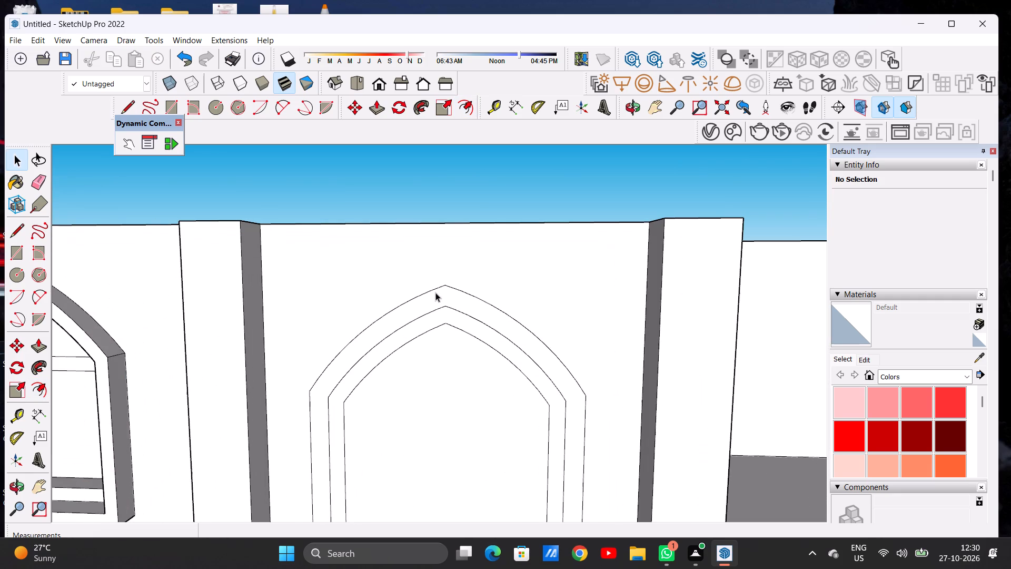
pyautogui.press('l')
pyautogui.scroll(5, 435, 292)
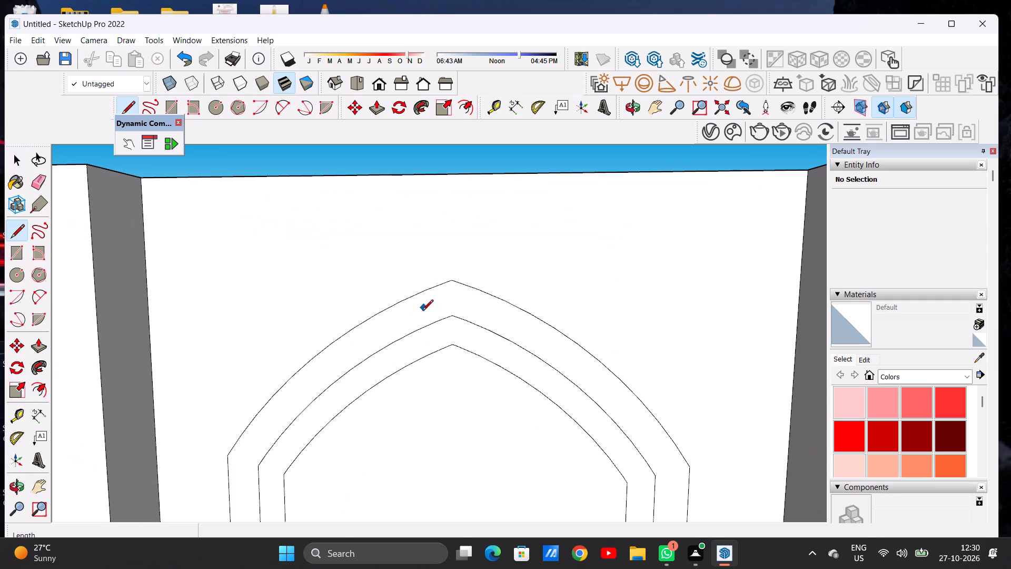
pyautogui.click(423, 292)
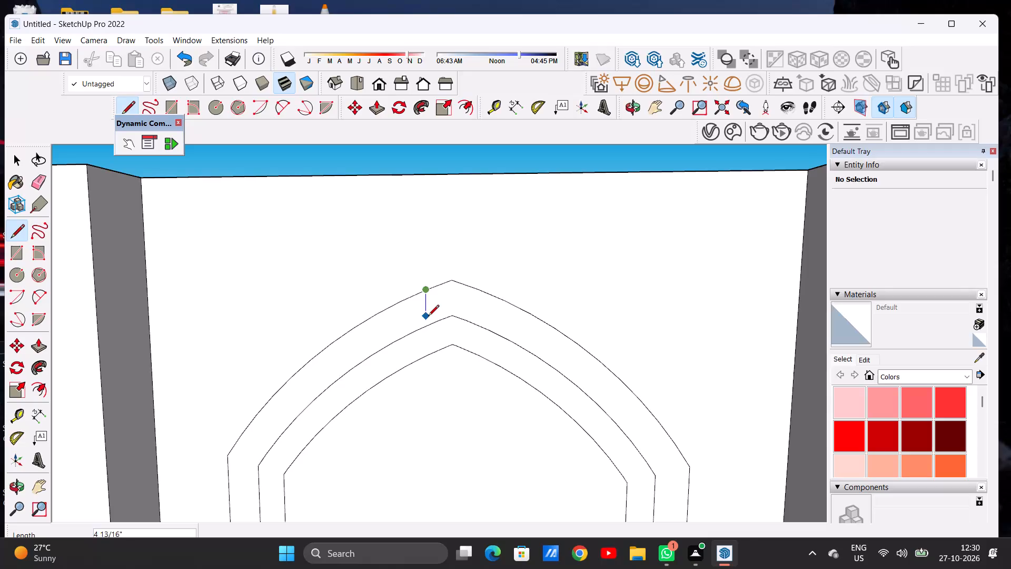
pyautogui.click(428, 322)
pyautogui.click(476, 292)
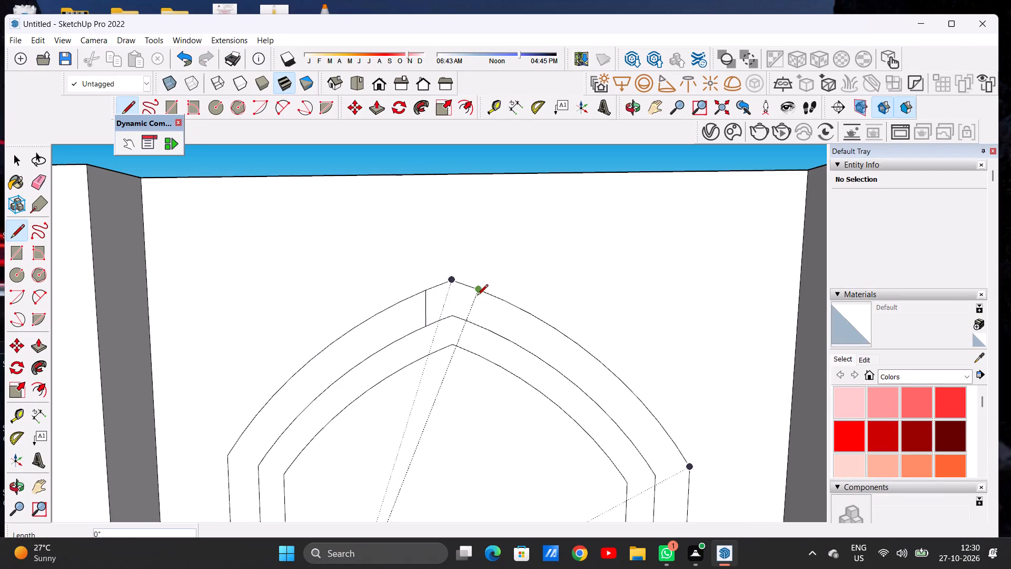
pyautogui.click(478, 321)
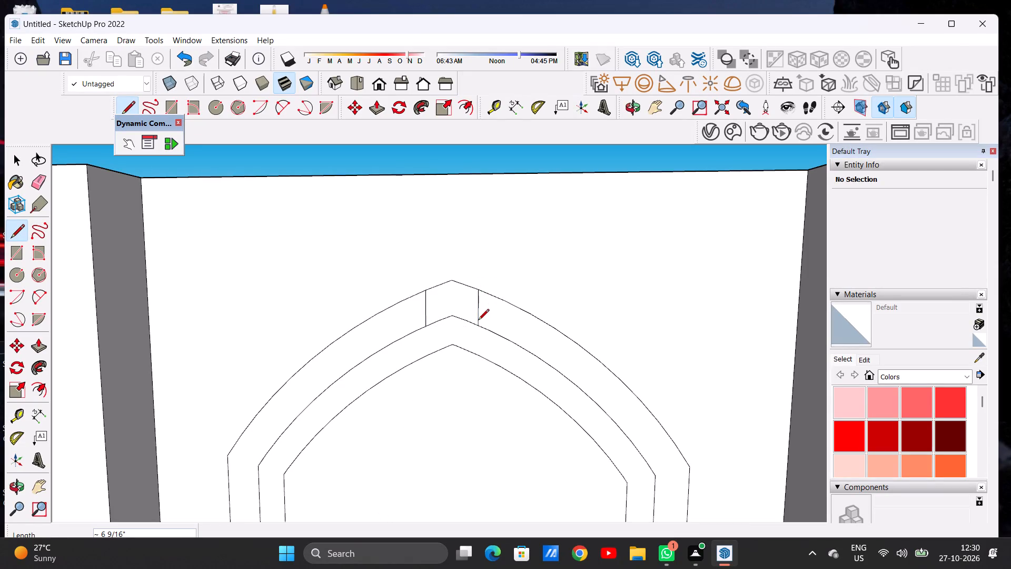
pyautogui.press('space')
pyautogui.scroll(-14, 451, 311)
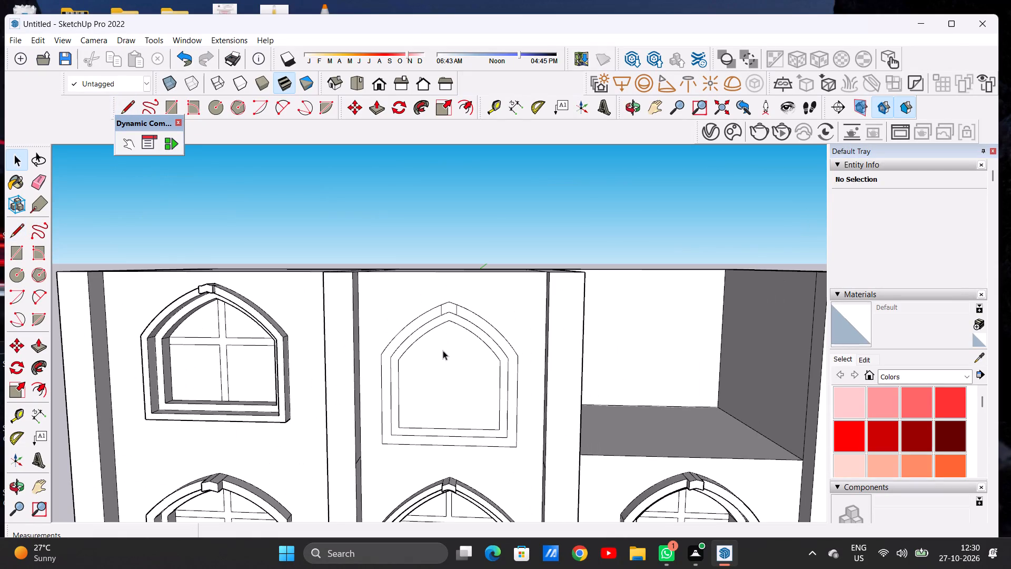
# Push the innermost arched face about 1' 3/8" into the wall to recess the window opening.
pyautogui.press('p')
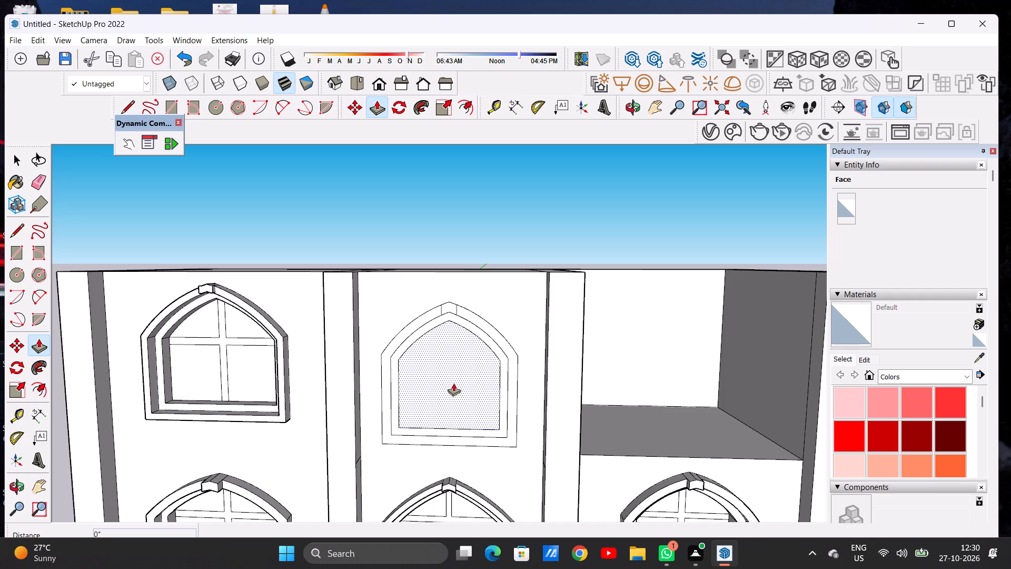
pyautogui.scroll(4, 453, 383)
pyautogui.click(451, 388)
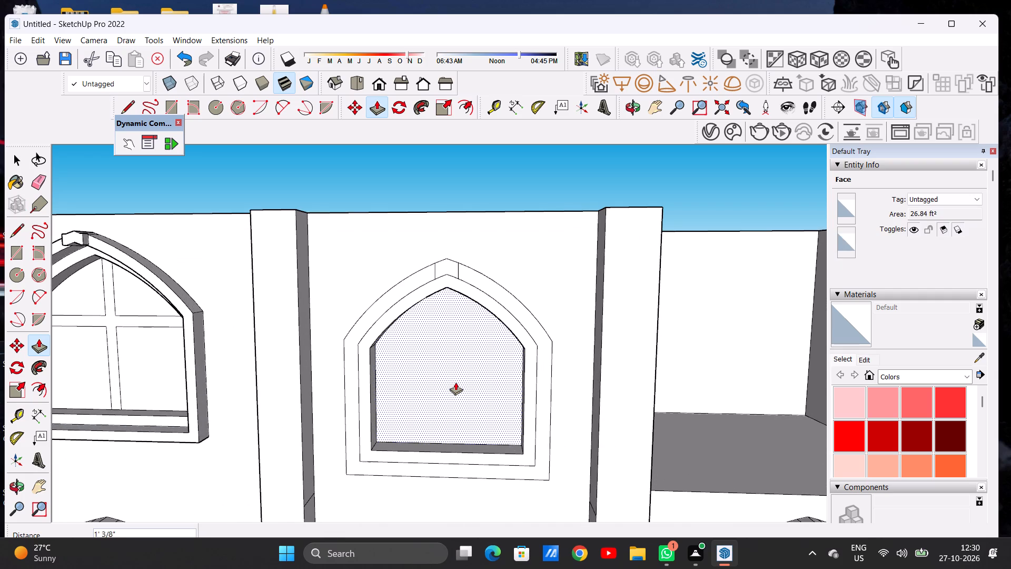
pyautogui.click(455, 382)
pyautogui.moveTo(452, 382); pyautogui.dragTo(335, 394, button='middle')
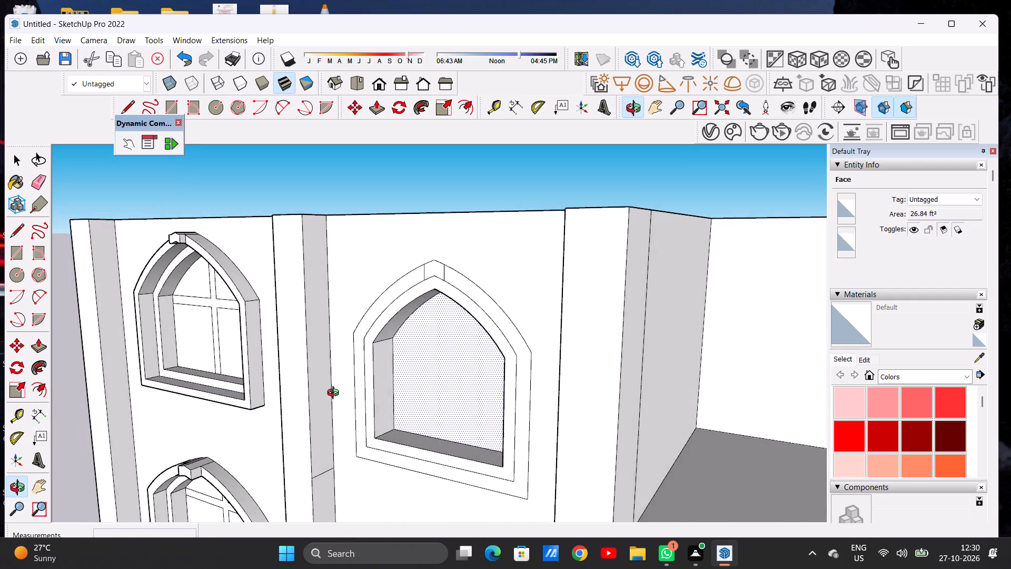
pyautogui.moveTo(335, 394); pyautogui.dragTo(445, 393, button='middle')
pyautogui.press('space')
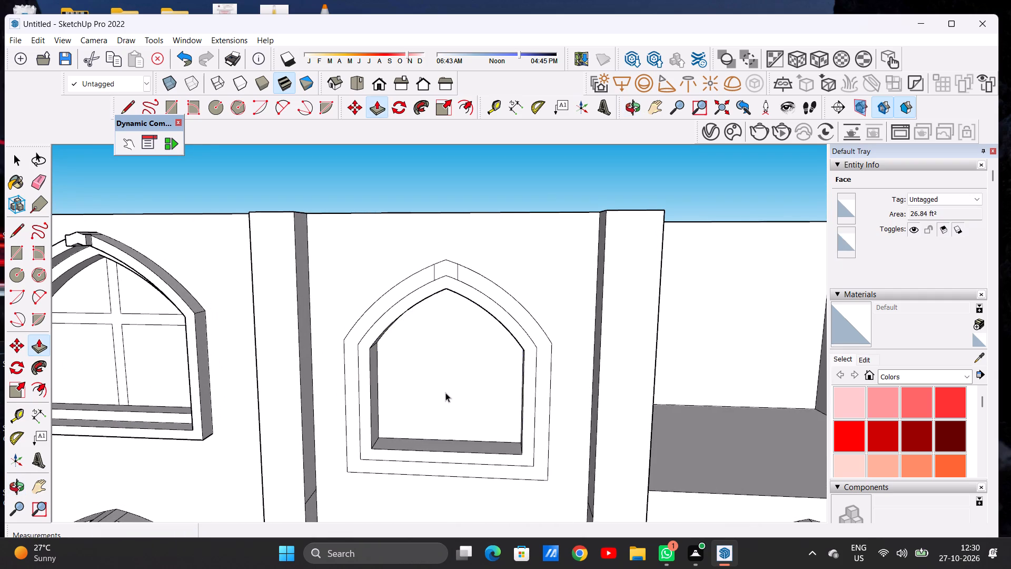
# Pull the outer frame band about 11" out from the wall, leaving out the keystone at the apex.
pyautogui.scroll(-6, 483, 303)
pyautogui.moveTo(510, 346); pyautogui.dragTo(419, 351, button='middle')
pyautogui.scroll(4, 512, 327)
pyautogui.press('p')
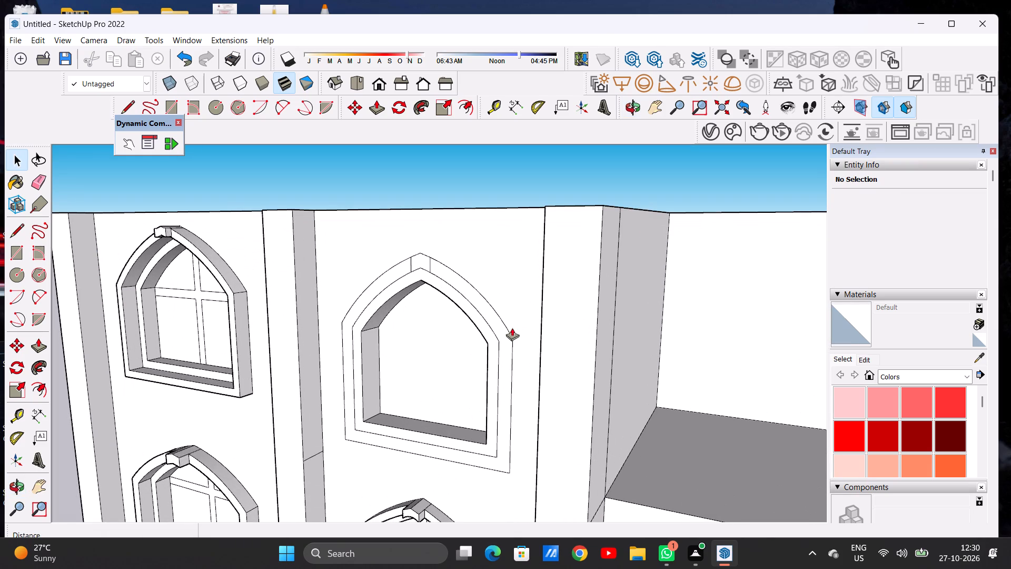
pyautogui.scroll(5, 498, 355)
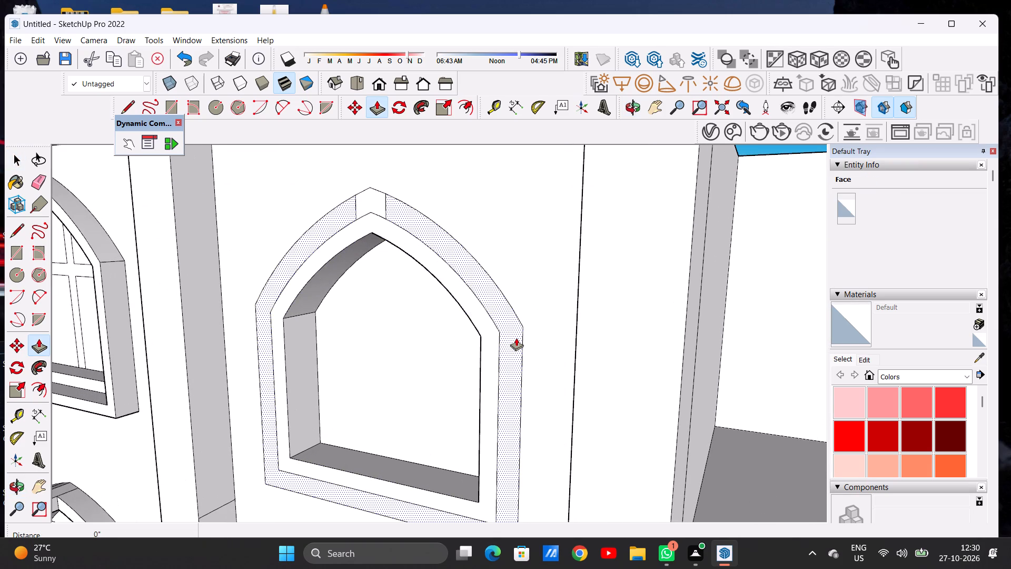
pyautogui.click(516, 338)
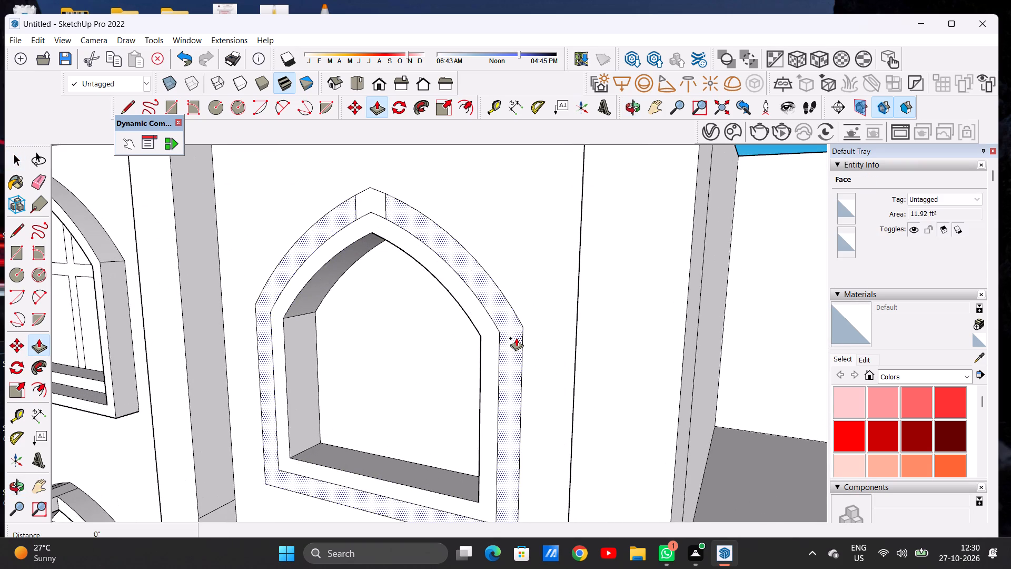
pyautogui.click(503, 354)
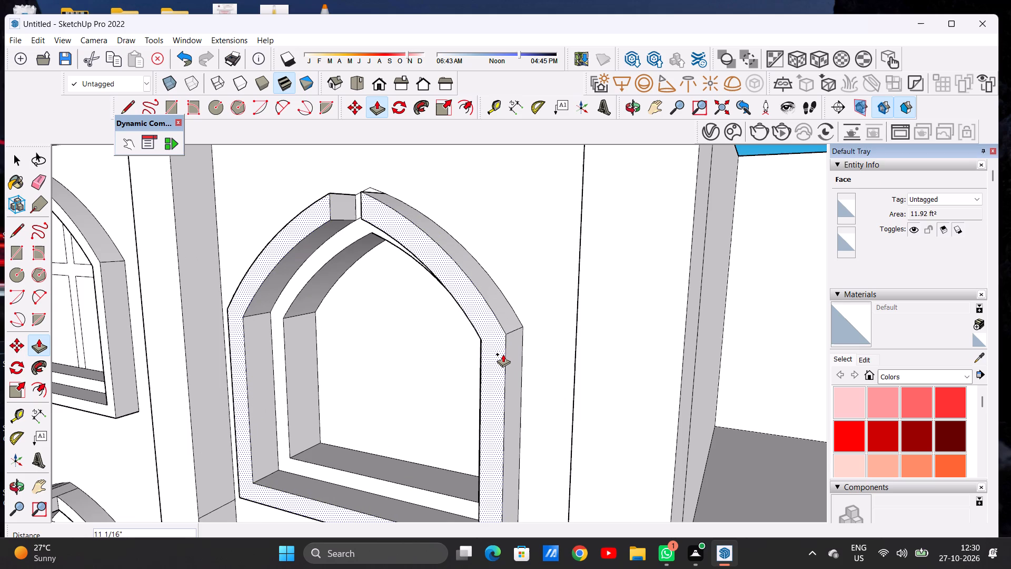
# Pull the keystone face at the arch's apex out about 1' 4", so it projects beyond the outer frame.
pyautogui.scroll(-5, 492, 287)
pyautogui.moveTo(361, 323); pyautogui.dragTo(451, 304, button='middle')
pyautogui.scroll(11, 443, 208)
pyautogui.click(446, 235)
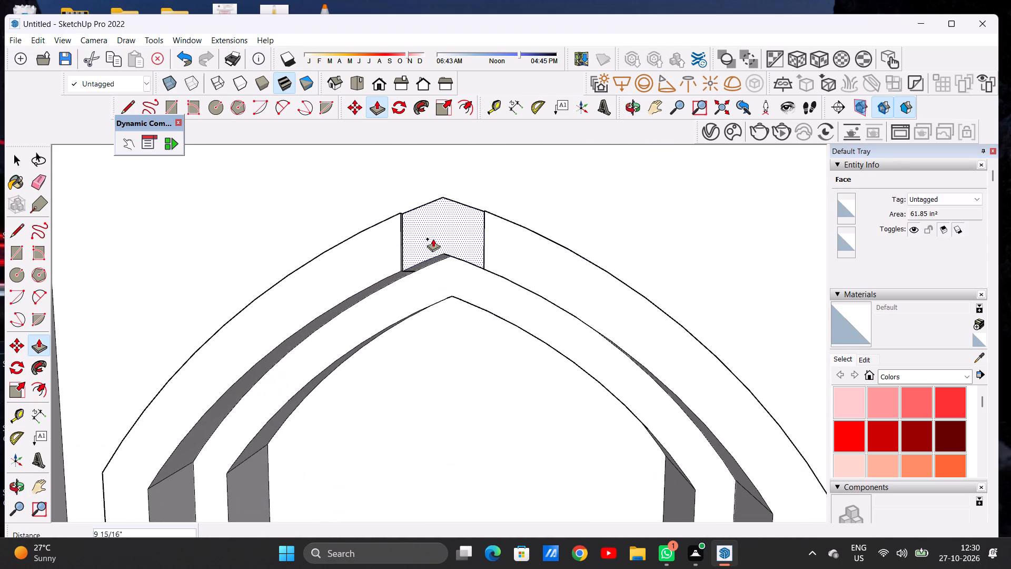
pyautogui.scroll(-4, 494, 246)
pyautogui.moveTo(477, 248); pyautogui.dragTo(398, 293, button='middle')
pyautogui.scroll(3, 453, 244)
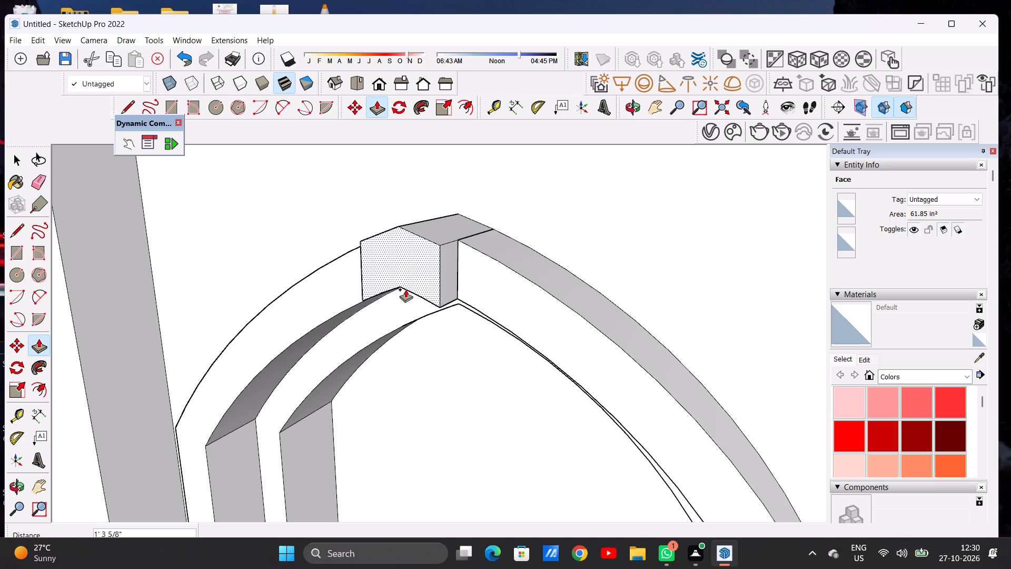
pyautogui.click(404, 291)
pyautogui.press('space')
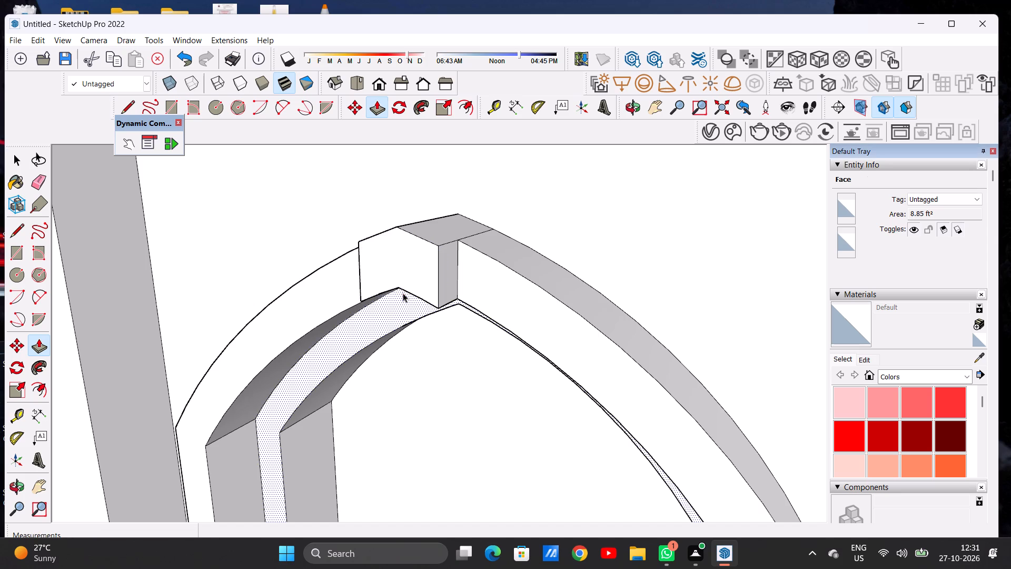
# Examine the new window's frame and keystone against the facade's other arched windows.
pyautogui.scroll(-12, 442, 293)
pyautogui.scroll(1, 485, 297)
pyautogui.scroll(-5, 485, 297)
pyautogui.moveTo(411, 327); pyautogui.dragTo(484, 299, button='middle')
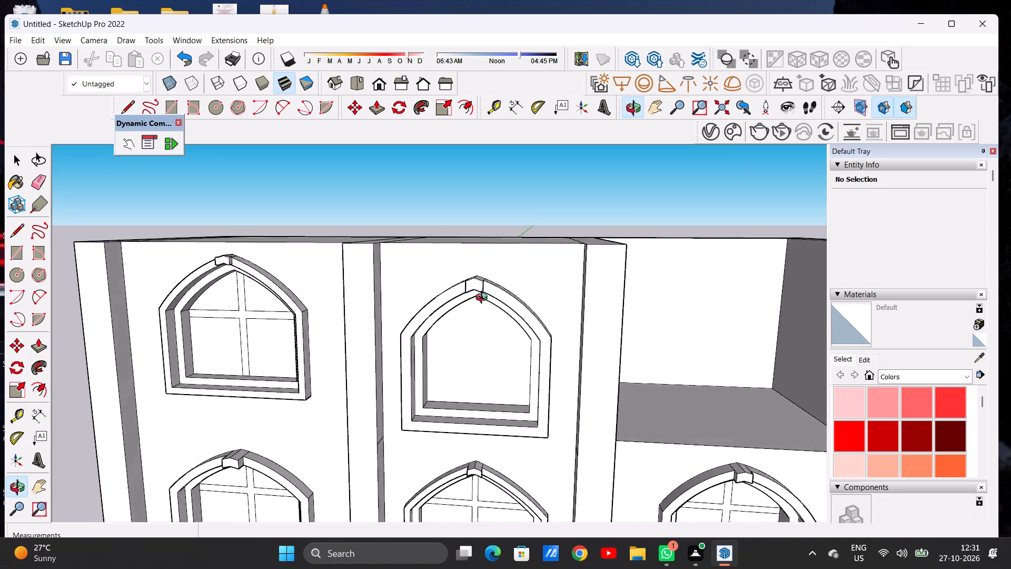
pyautogui.moveTo(484, 299); pyautogui.dragTo(520, 283, button='middle')
pyautogui.middleClick(520, 283)
pyautogui.scroll(-7, 401, 296)
pyautogui.scroll(4, 450, 326)
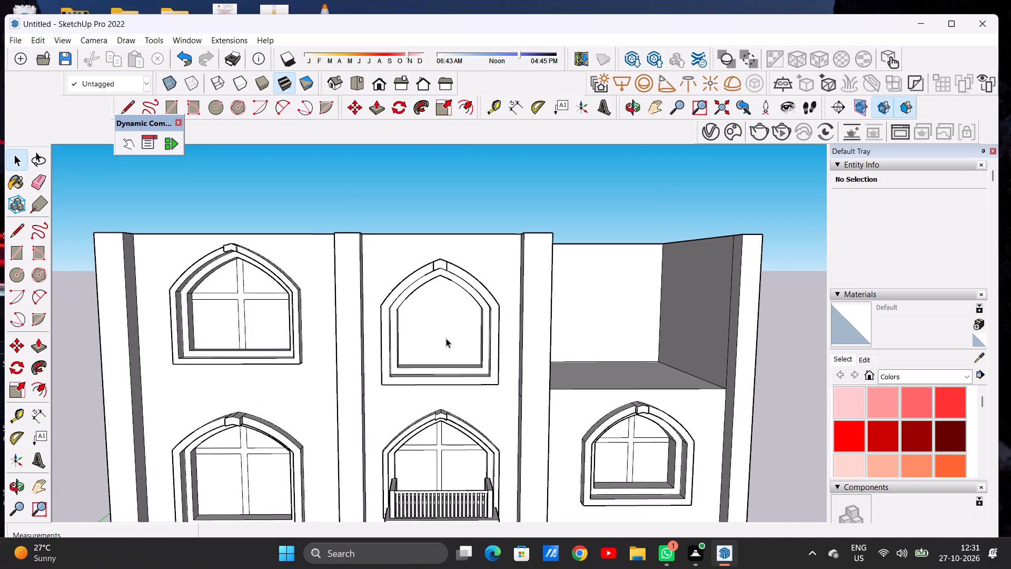
# Draw a vertical line about 5' 9" long on the recessed face, from the arch just left of the apex to the bottom edge.
pyautogui.moveTo(450, 345); pyautogui.dragTo(457, 315, button='middle')
pyautogui.scroll(9, 447, 302)
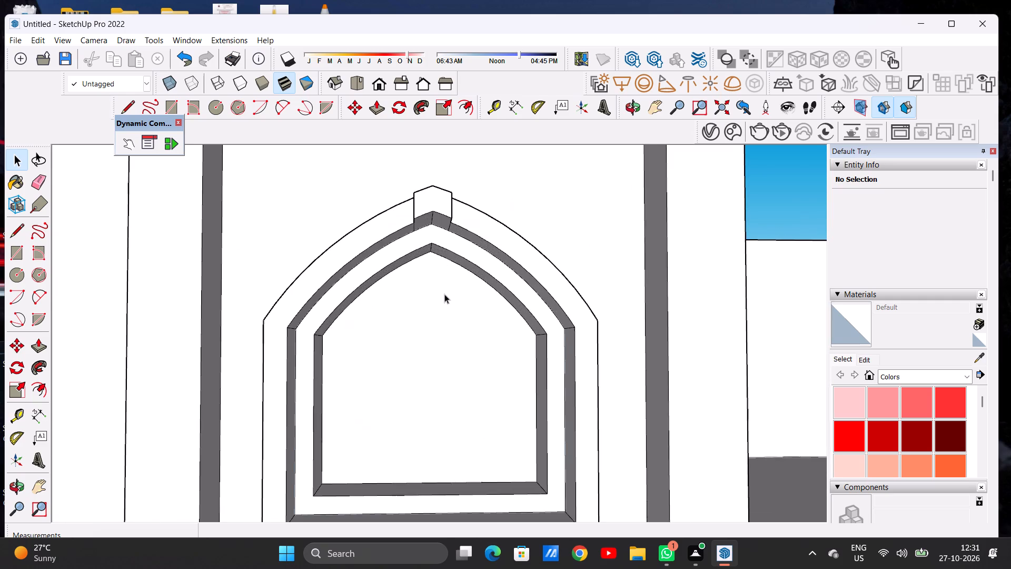
pyautogui.moveTo(437, 291); pyautogui.dragTo(434, 301, button='middle')
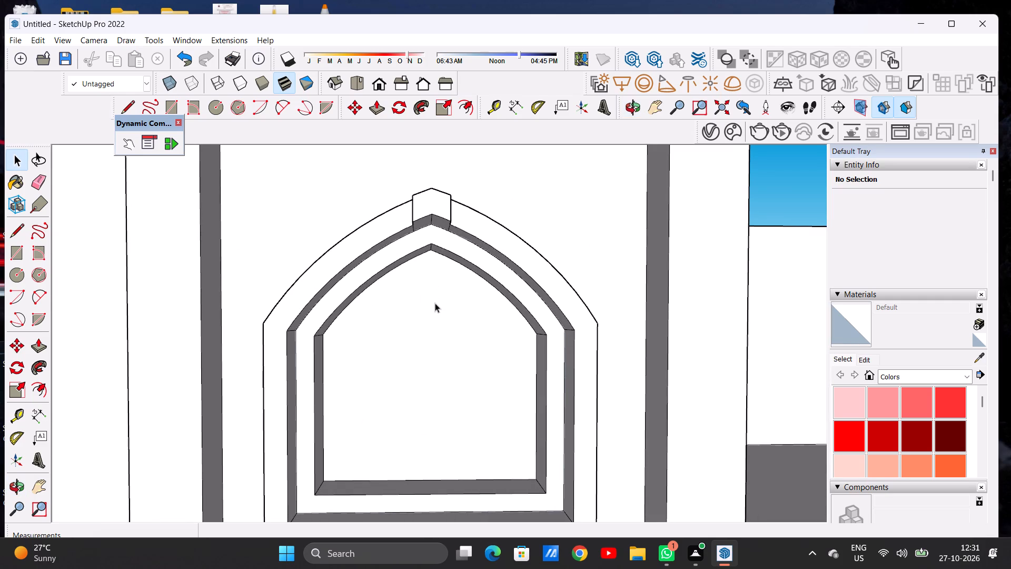
pyautogui.press('l')
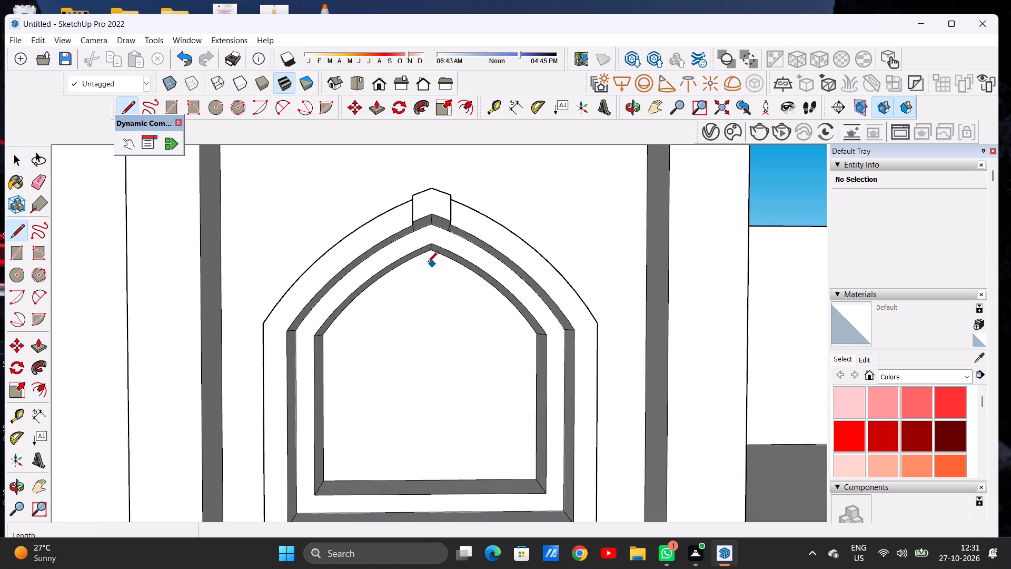
pyautogui.scroll(7, 422, 261)
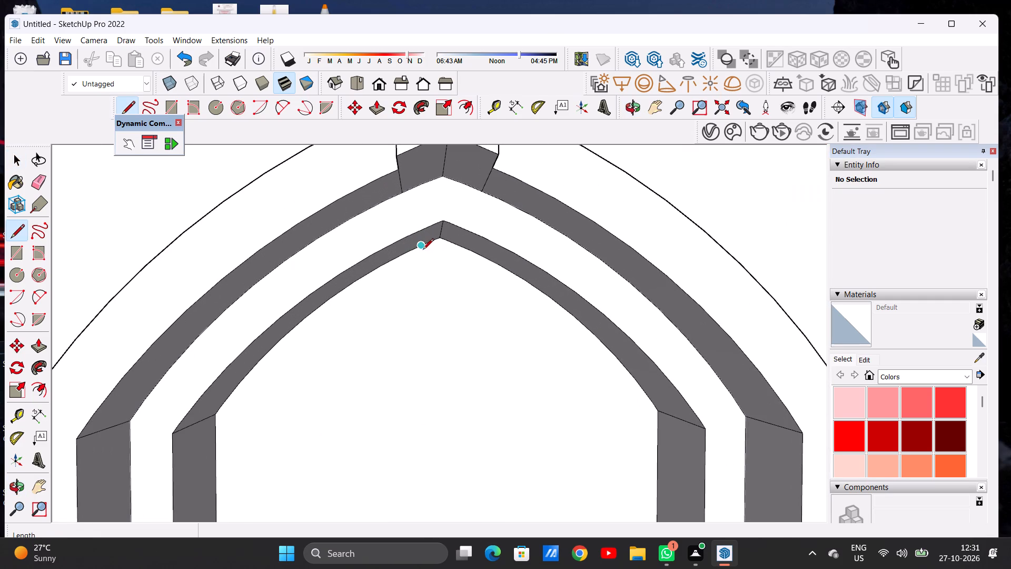
pyautogui.click(419, 249)
pyautogui.scroll(-5, 422, 274)
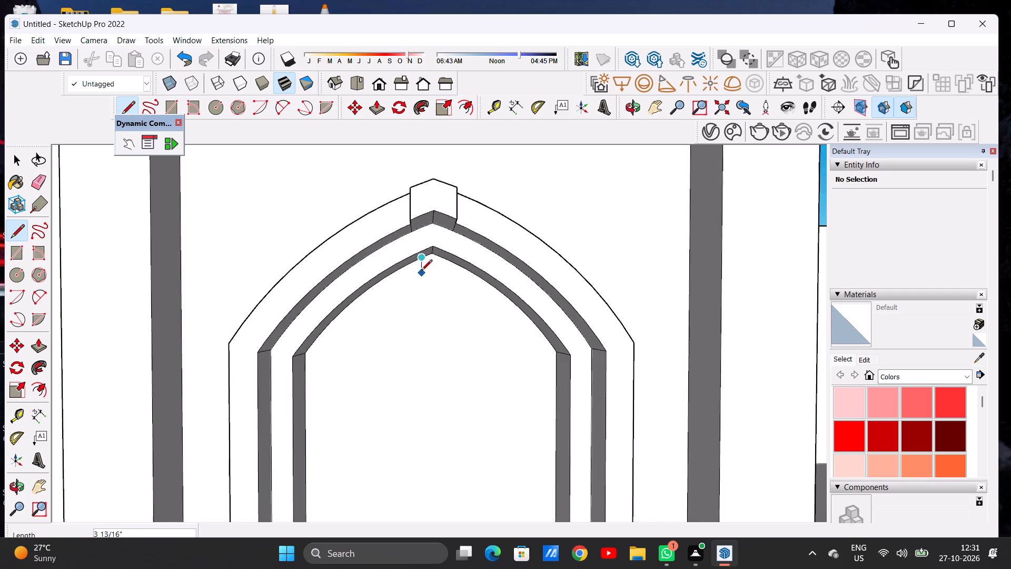
pyautogui.scroll(-7, 421, 271)
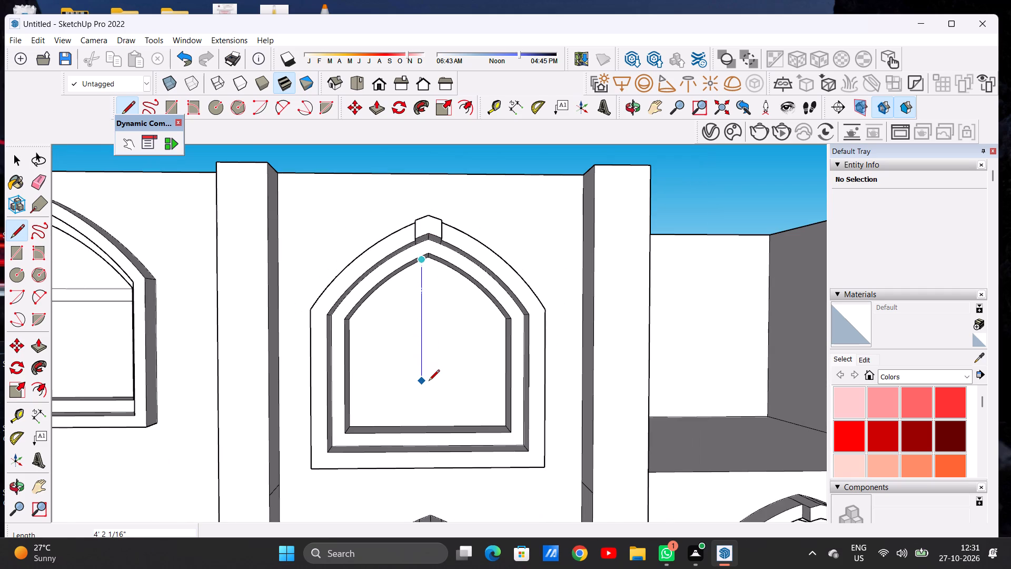
pyautogui.scroll(11, 428, 418)
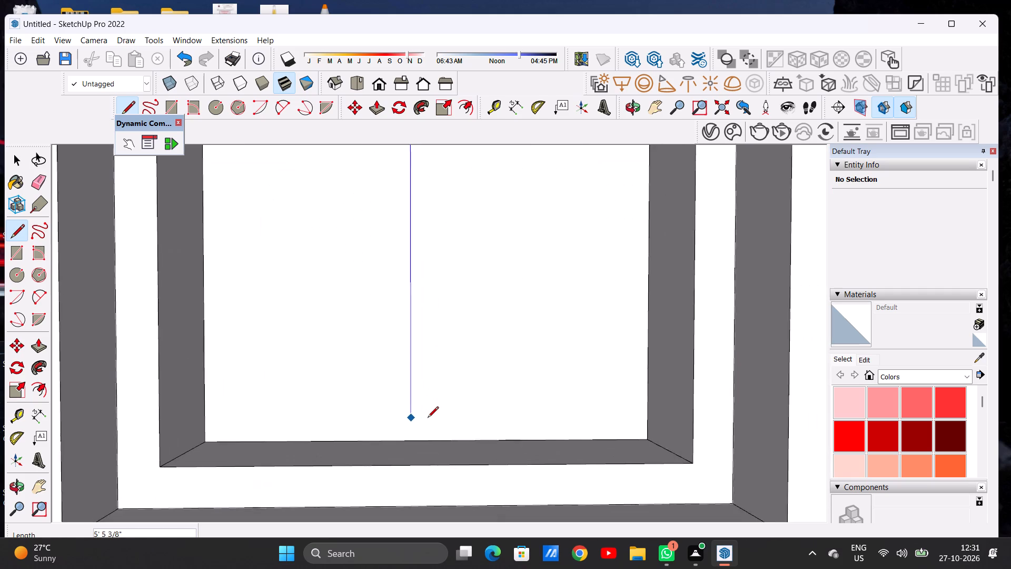
pyautogui.click(410, 443)
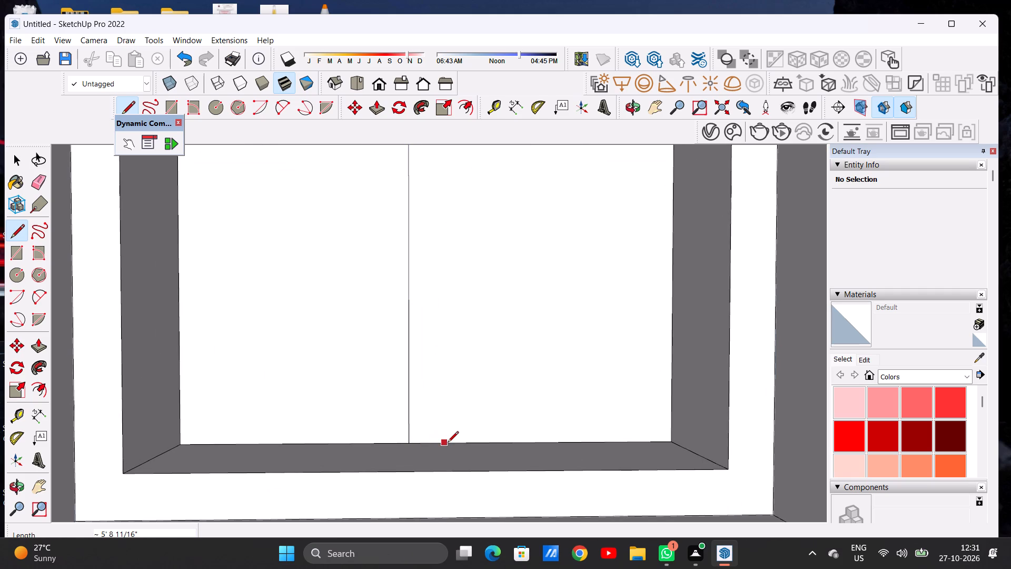
# Draw a second vertical line about 5' 9" long on the recessed face, from the bottom edge to the arch just right of the apex.
pyautogui.click(441, 441)
pyautogui.scroll(-15, 447, 378)
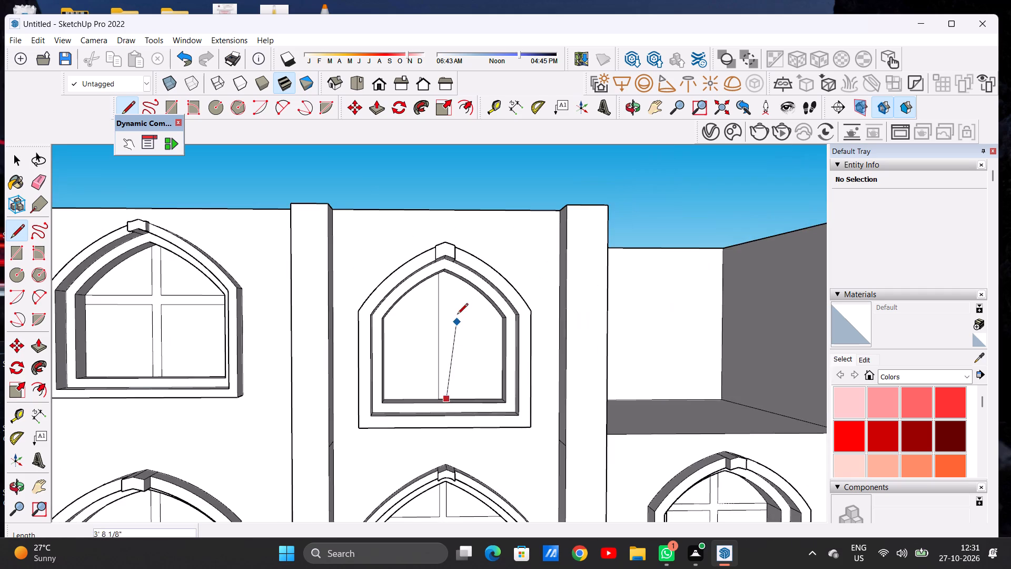
pyautogui.scroll(11, 452, 277)
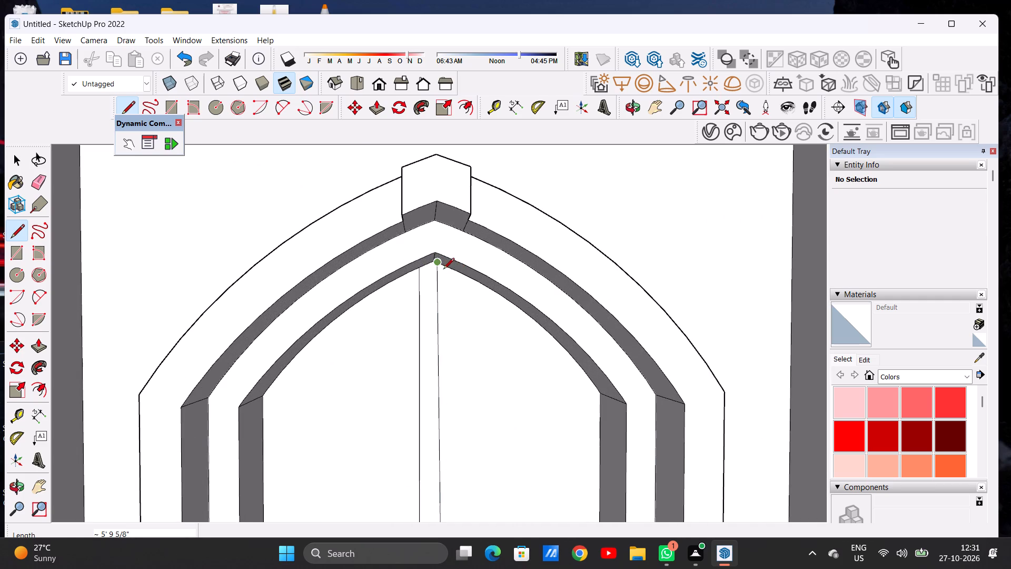
pyautogui.scroll(9, 438, 281)
pyautogui.scroll(-1, 439, 281)
pyautogui.scroll(1, 439, 281)
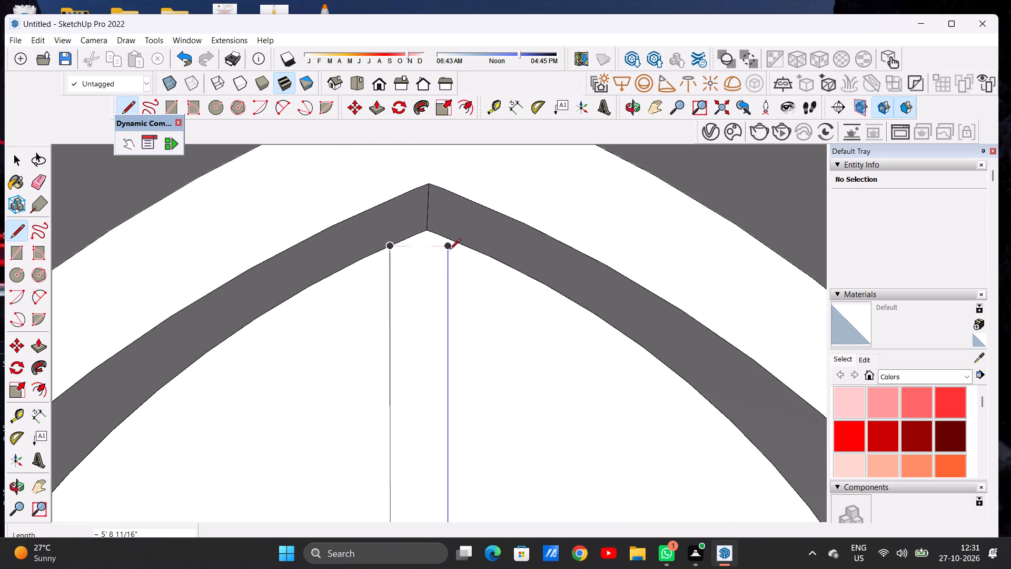
pyautogui.click(449, 245)
pyautogui.click(446, 250)
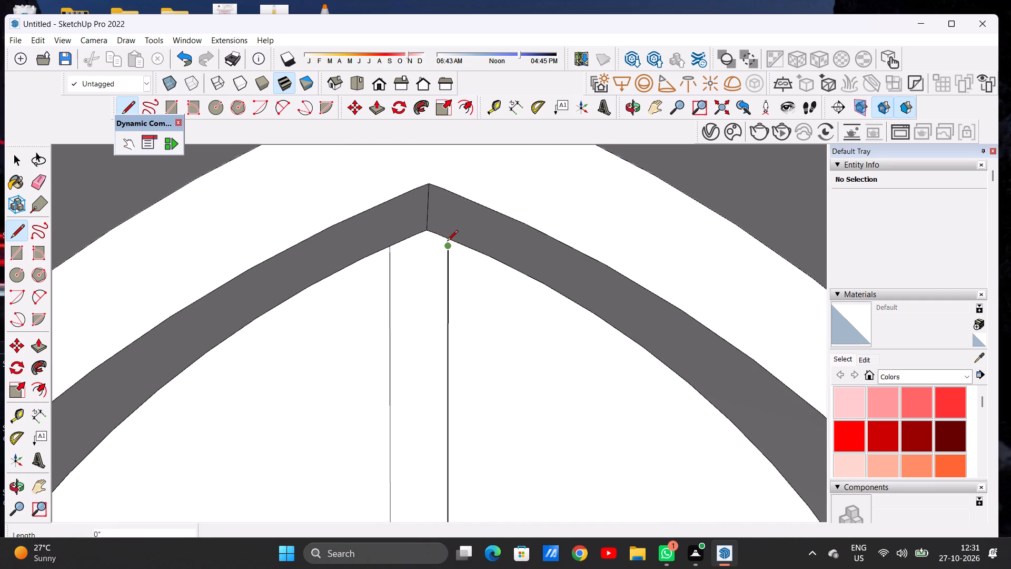
pyautogui.scroll(7, 447, 251)
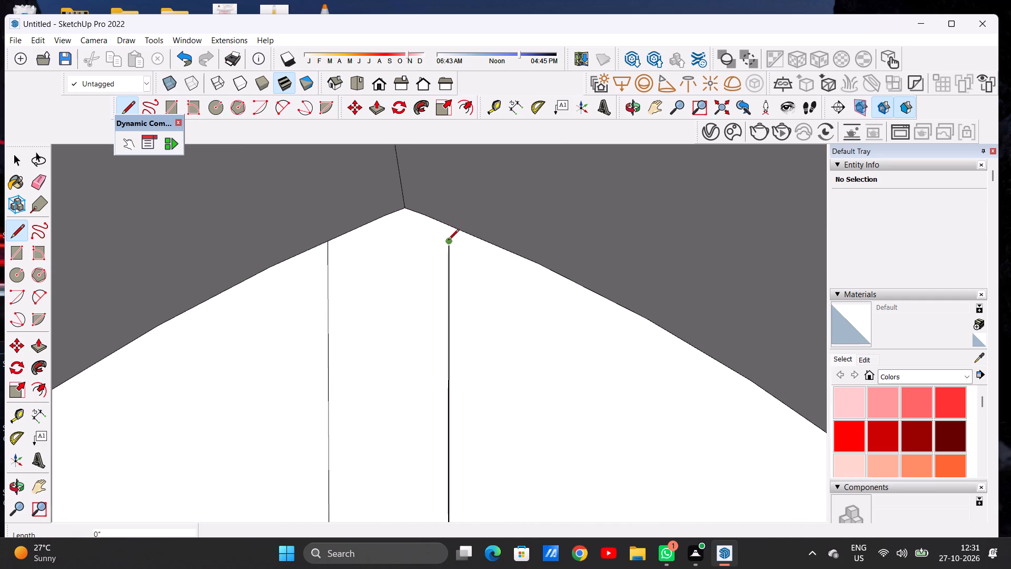
pyautogui.click(448, 241)
pyautogui.click(448, 224)
pyautogui.scroll(-20, 440, 248)
pyautogui.scroll(-2, 440, 248)
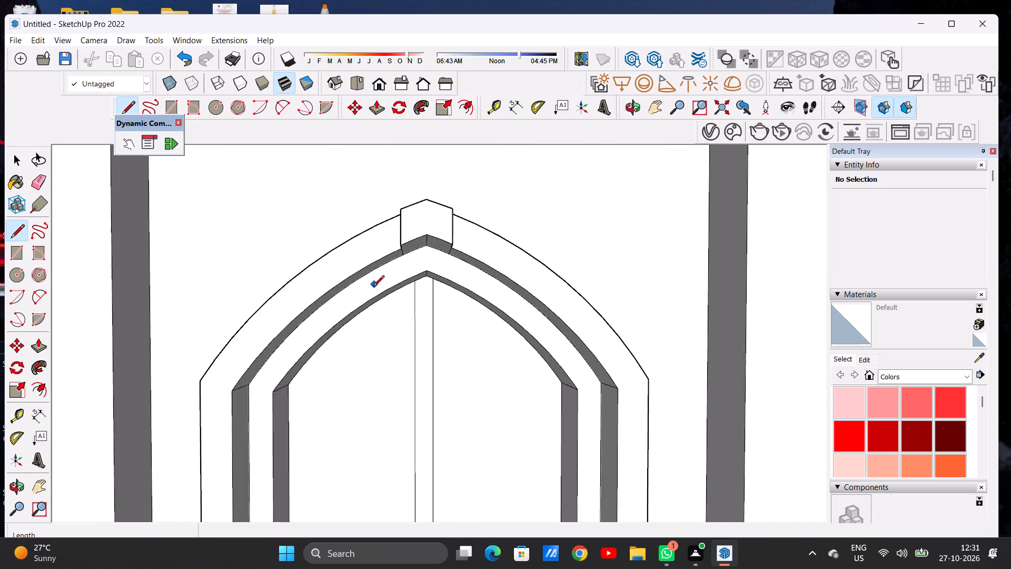
# Draw a horizontal line about 5' 5" long across the recessed face, joining the two points where the arch meets the straight sides.
pyautogui.scroll(-10, 373, 287)
pyautogui.scroll(3, 410, 347)
pyautogui.scroll(-1, 410, 346)
pyautogui.scroll(9, 410, 346)
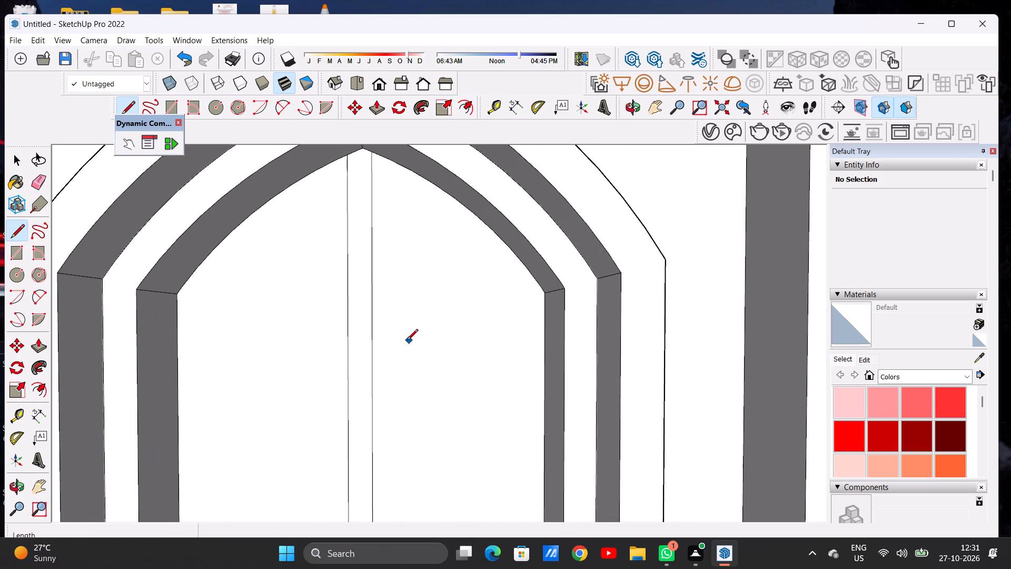
pyautogui.scroll(6, 186, 299)
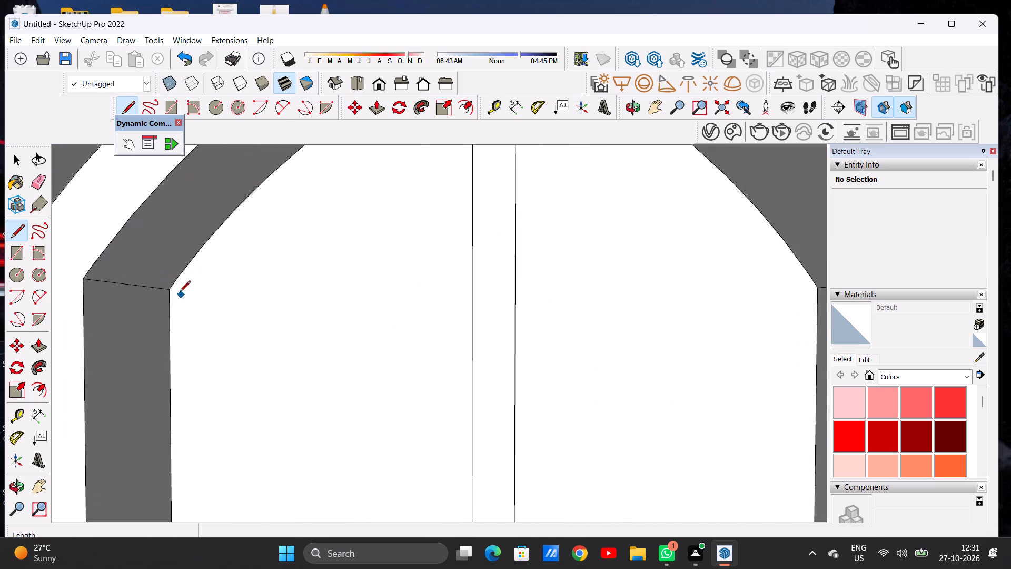
pyautogui.click(170, 290)
pyautogui.scroll(-11, 304, 297)
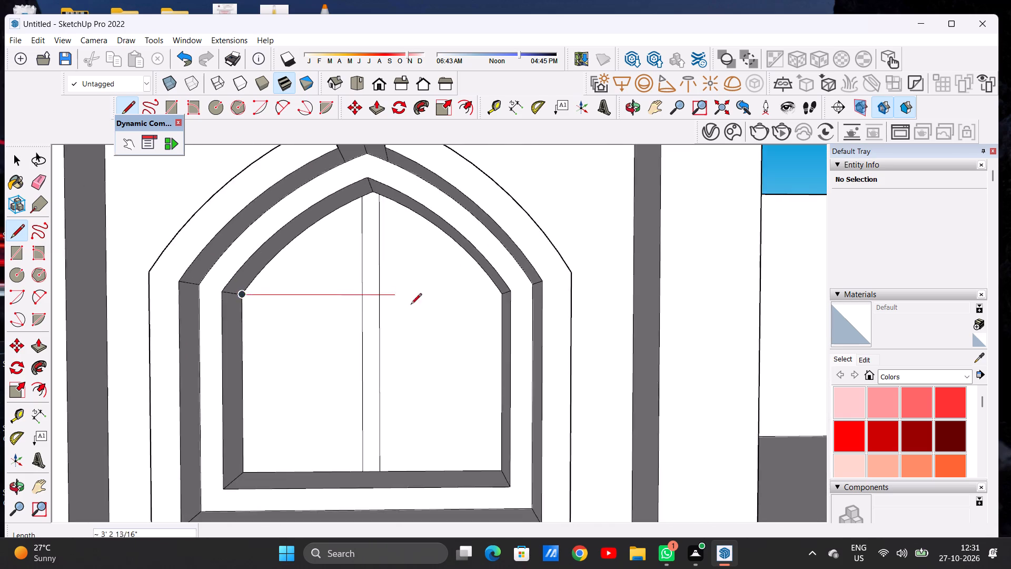
pyautogui.scroll(13, 423, 304)
pyautogui.scroll(6, 677, 281)
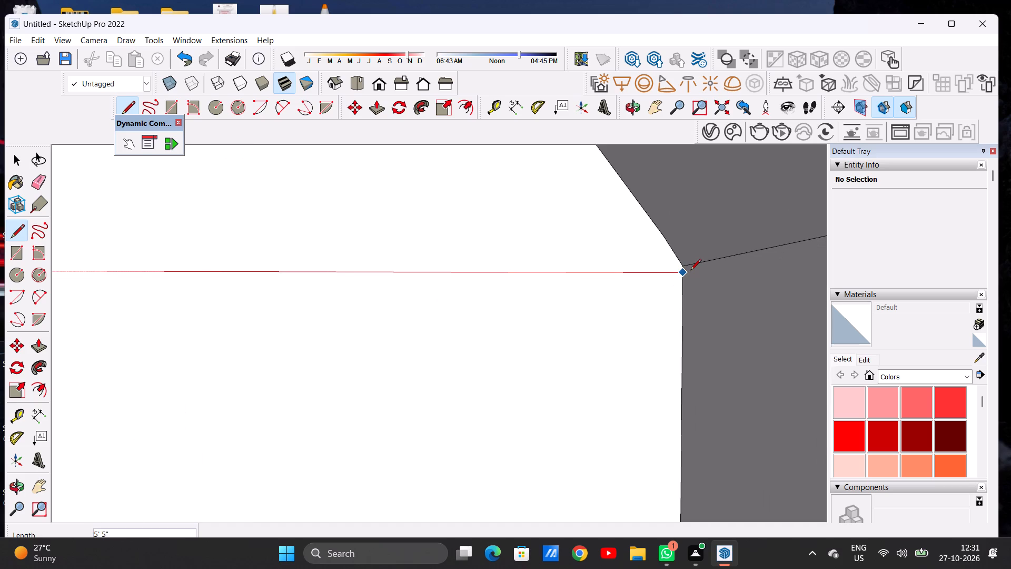
pyautogui.click(690, 271)
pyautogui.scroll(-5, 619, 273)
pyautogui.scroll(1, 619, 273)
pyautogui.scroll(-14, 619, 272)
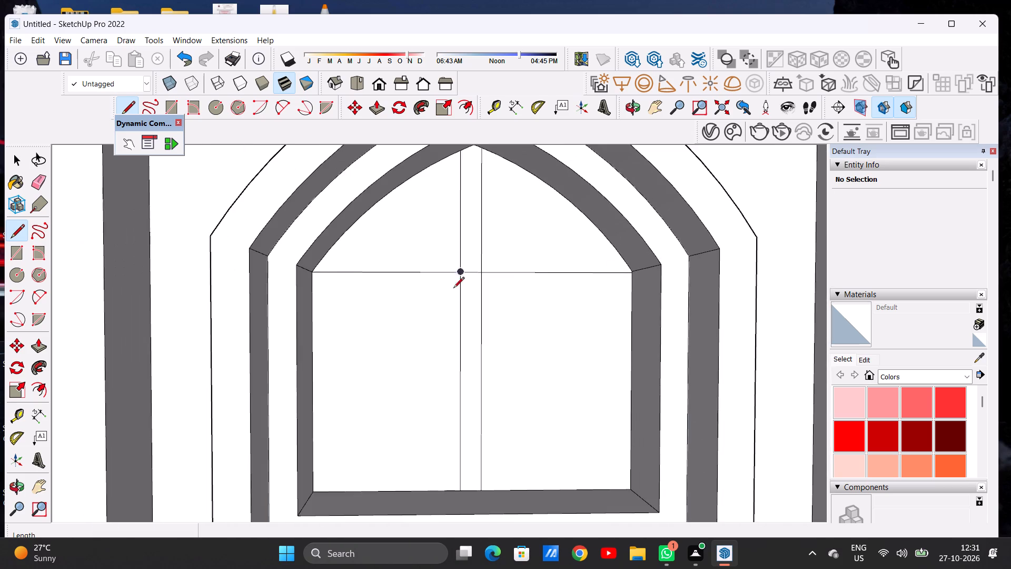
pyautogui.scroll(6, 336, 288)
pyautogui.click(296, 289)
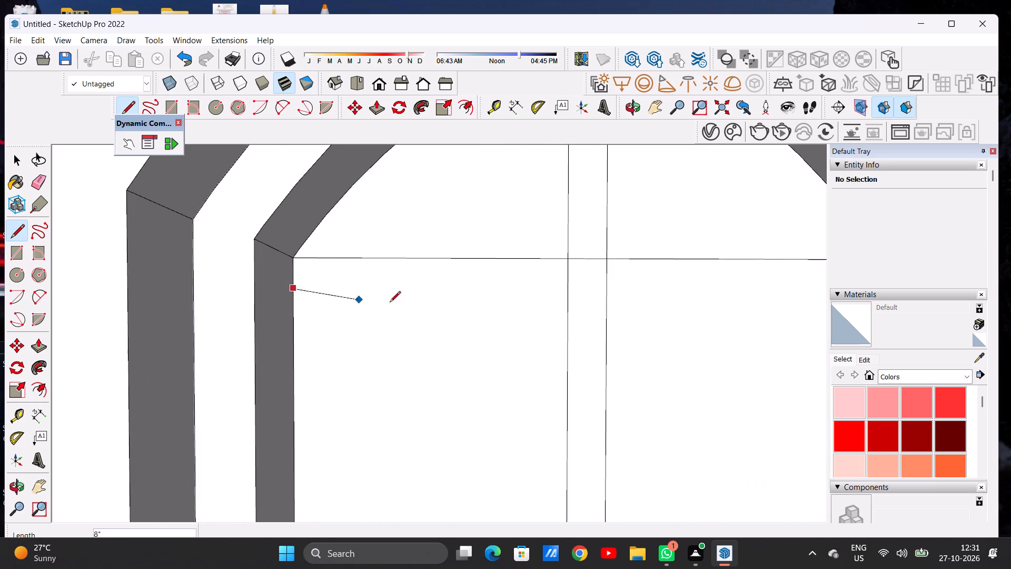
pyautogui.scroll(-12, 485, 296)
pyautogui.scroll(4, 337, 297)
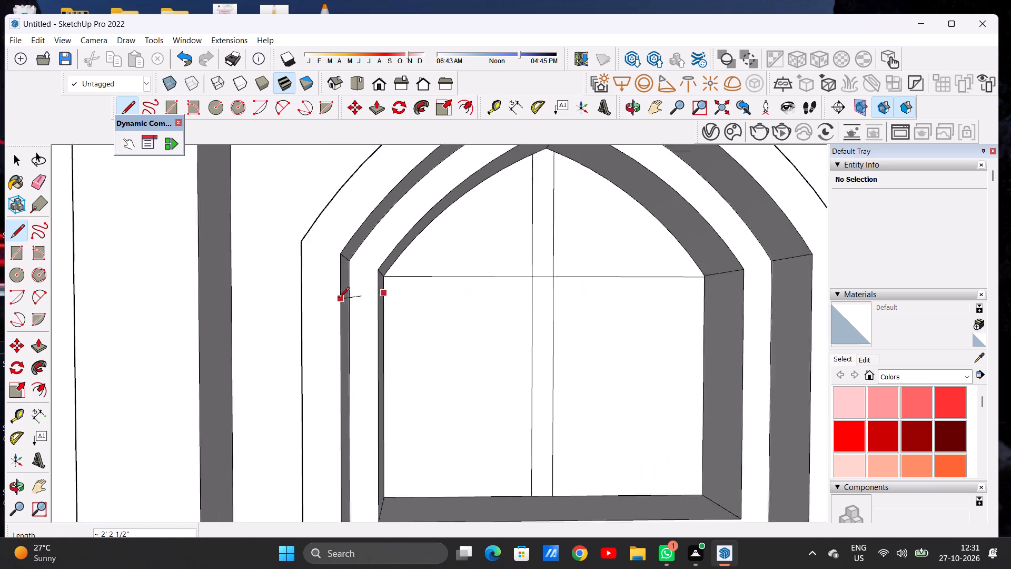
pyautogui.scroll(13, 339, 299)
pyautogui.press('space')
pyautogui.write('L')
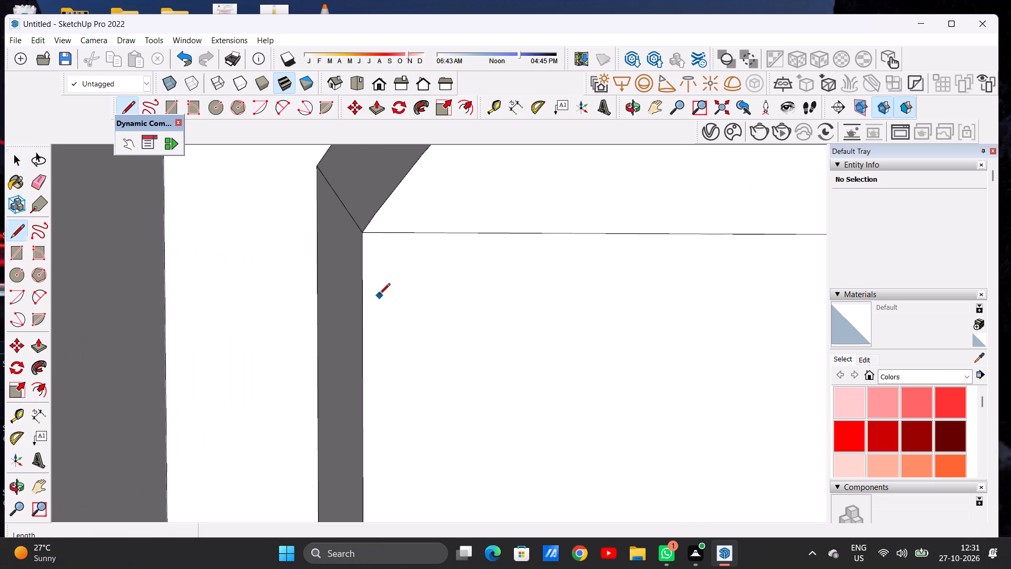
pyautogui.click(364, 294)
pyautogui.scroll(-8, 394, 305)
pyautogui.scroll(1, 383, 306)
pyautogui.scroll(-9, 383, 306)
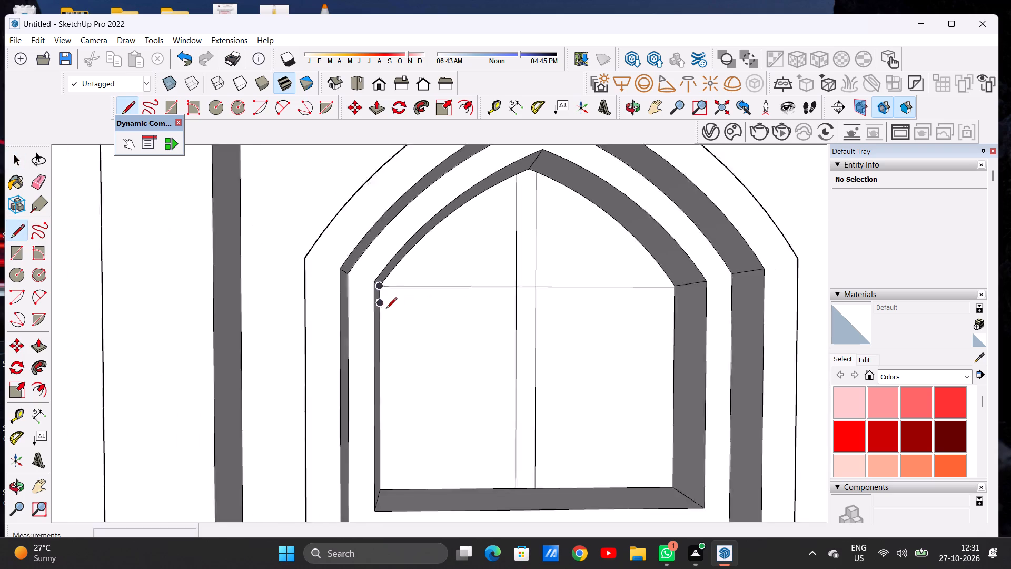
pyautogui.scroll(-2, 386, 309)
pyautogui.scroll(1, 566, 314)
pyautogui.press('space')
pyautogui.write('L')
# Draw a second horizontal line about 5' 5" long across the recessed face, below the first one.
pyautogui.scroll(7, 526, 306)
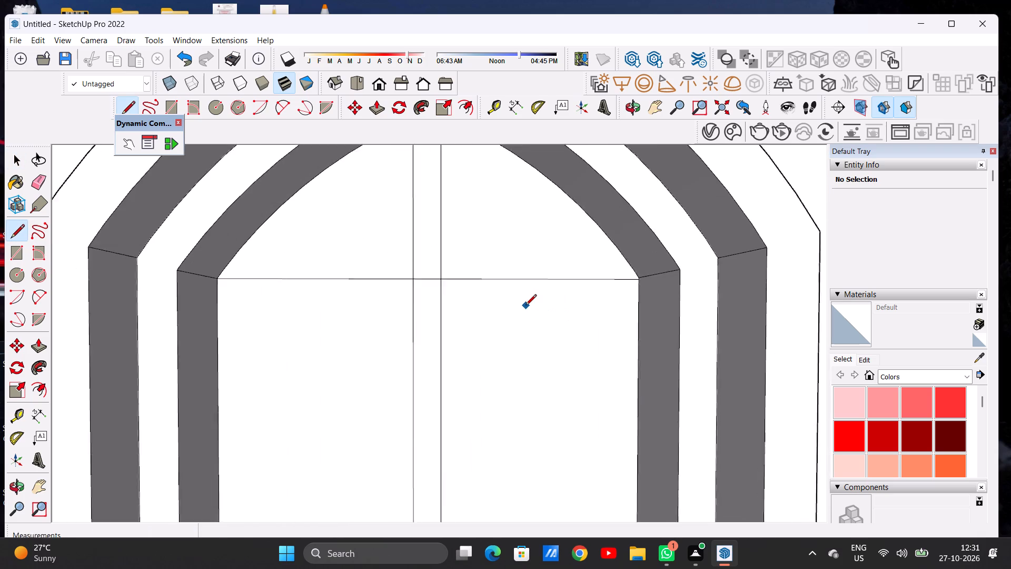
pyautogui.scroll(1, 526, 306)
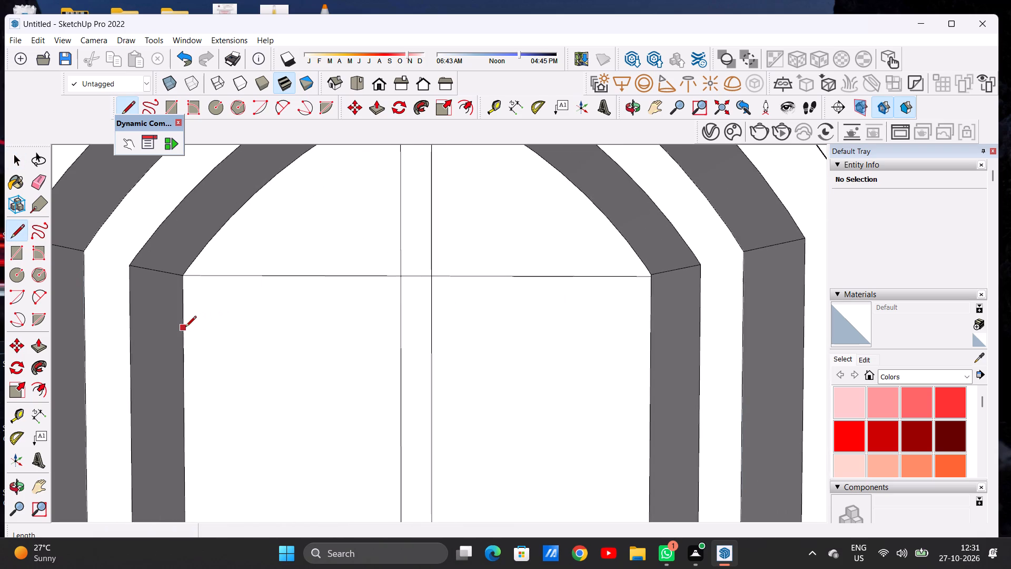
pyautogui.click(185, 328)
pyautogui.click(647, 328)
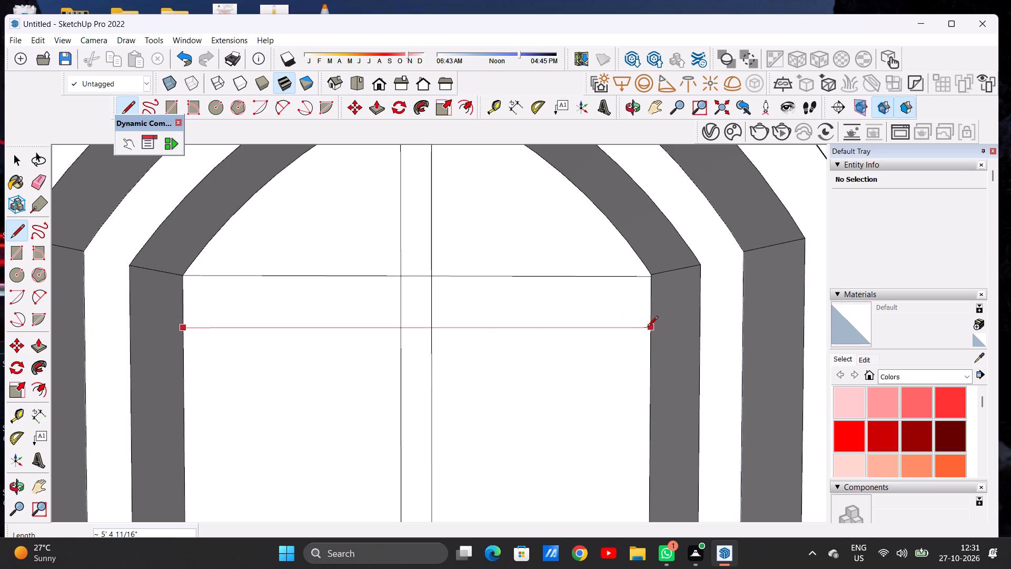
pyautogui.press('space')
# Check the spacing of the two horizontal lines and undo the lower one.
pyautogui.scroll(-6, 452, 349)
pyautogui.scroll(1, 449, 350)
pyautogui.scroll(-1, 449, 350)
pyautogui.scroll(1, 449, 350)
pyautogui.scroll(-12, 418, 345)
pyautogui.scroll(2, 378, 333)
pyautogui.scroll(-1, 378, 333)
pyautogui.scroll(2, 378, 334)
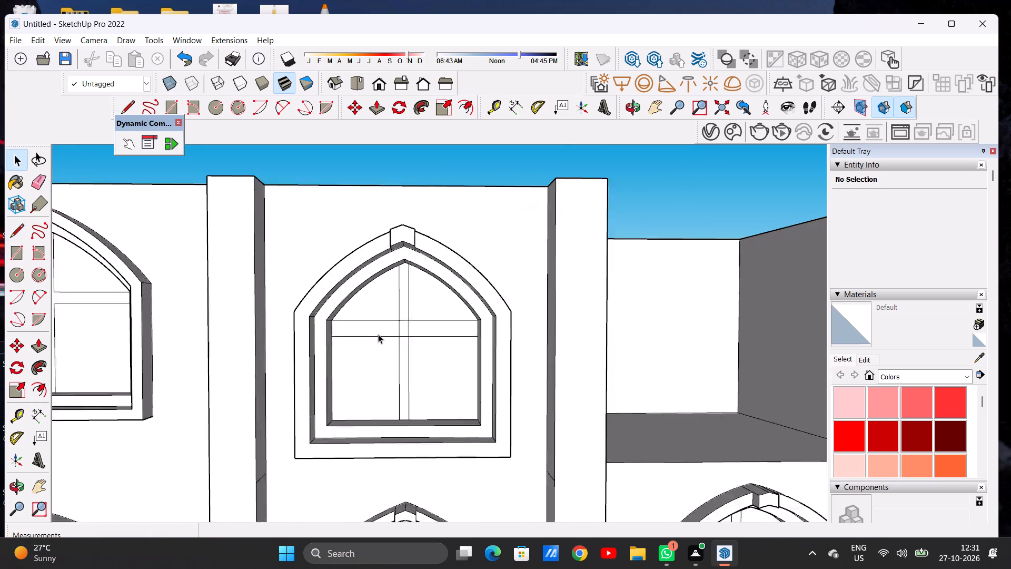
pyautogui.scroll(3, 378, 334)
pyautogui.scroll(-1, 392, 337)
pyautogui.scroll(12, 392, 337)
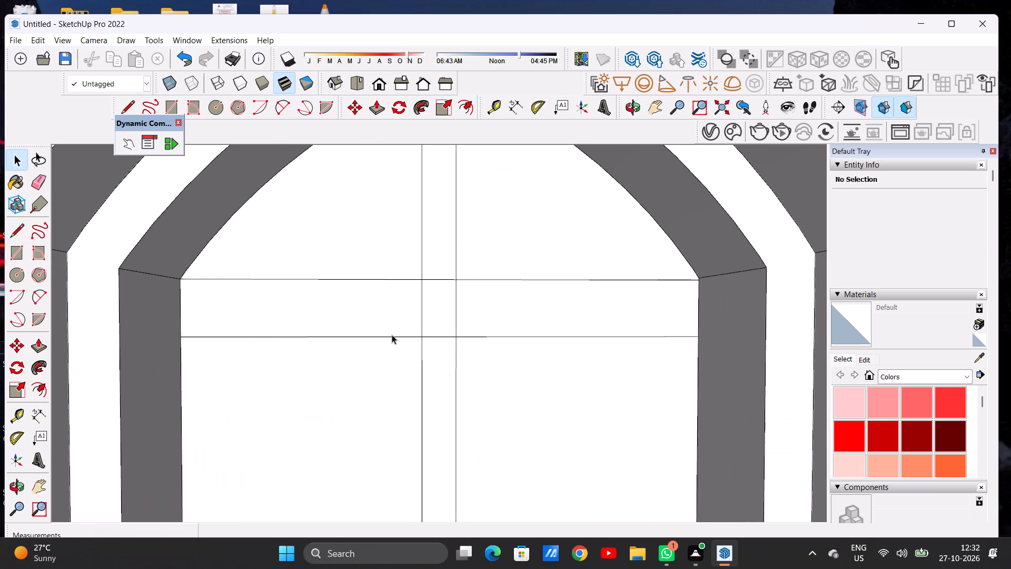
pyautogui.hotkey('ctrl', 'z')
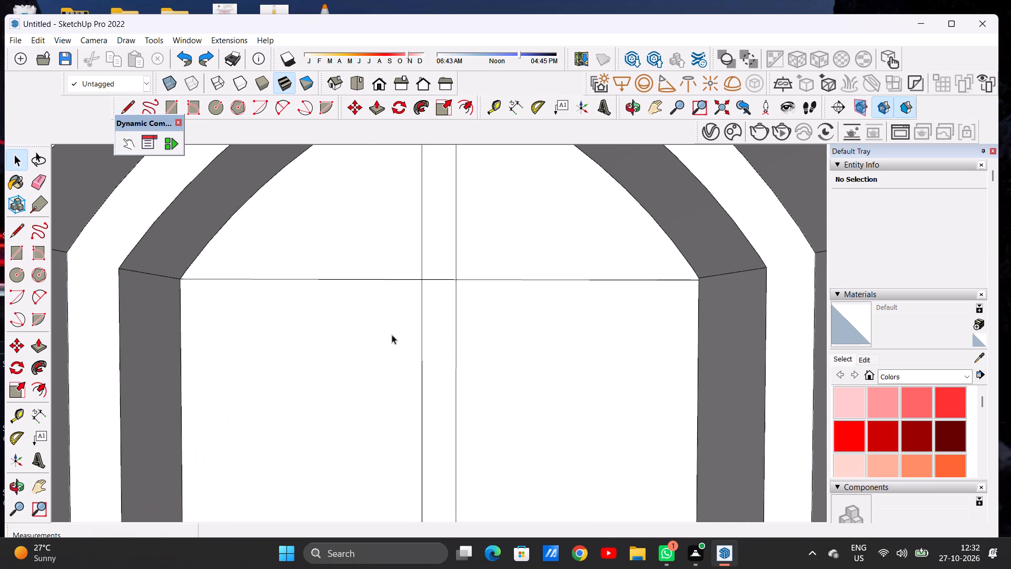
# Draw a horizontal line about 5' 5" long across the recessed face, close beneath the first, to form a narrow crossbar.
pyautogui.press('l')
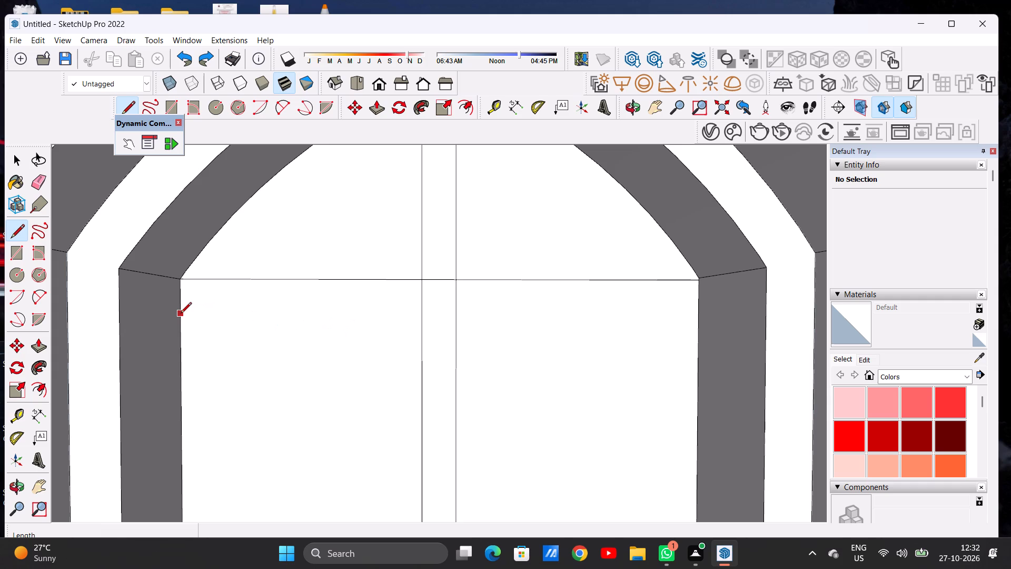
pyautogui.click(181, 314)
pyautogui.click(699, 318)
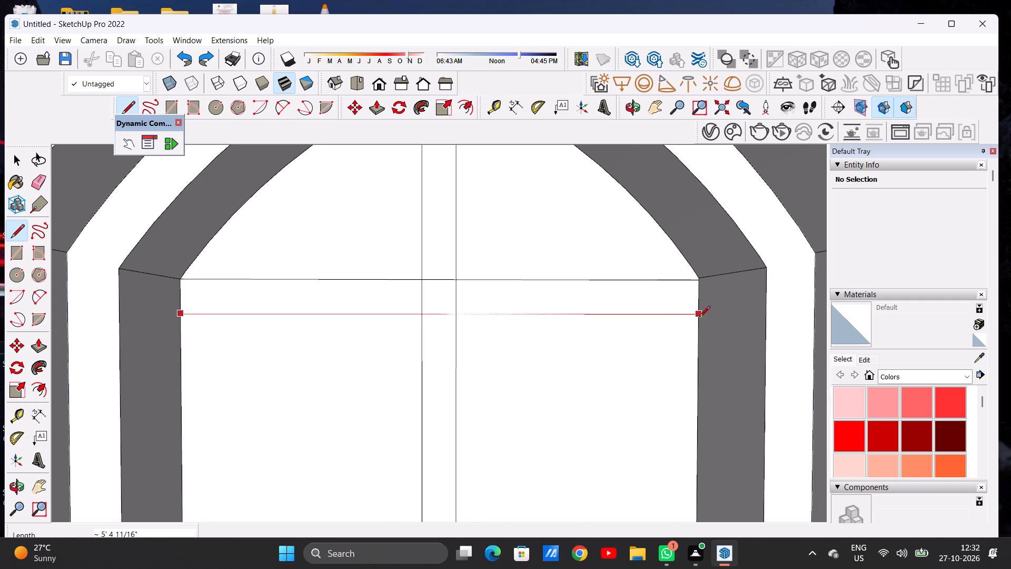
pyautogui.press('space')
# Erase the four short line segments where the vertical and horizontal glazing bars cross, merging them into one cross shape.
pyautogui.scroll(-16, 453, 324)
pyautogui.scroll(4, 432, 315)
pyautogui.scroll(-1, 432, 315)
pyautogui.scroll(5, 432, 315)
pyautogui.press('e')
pyautogui.moveTo(423, 300); pyautogui.dragTo(428, 326)
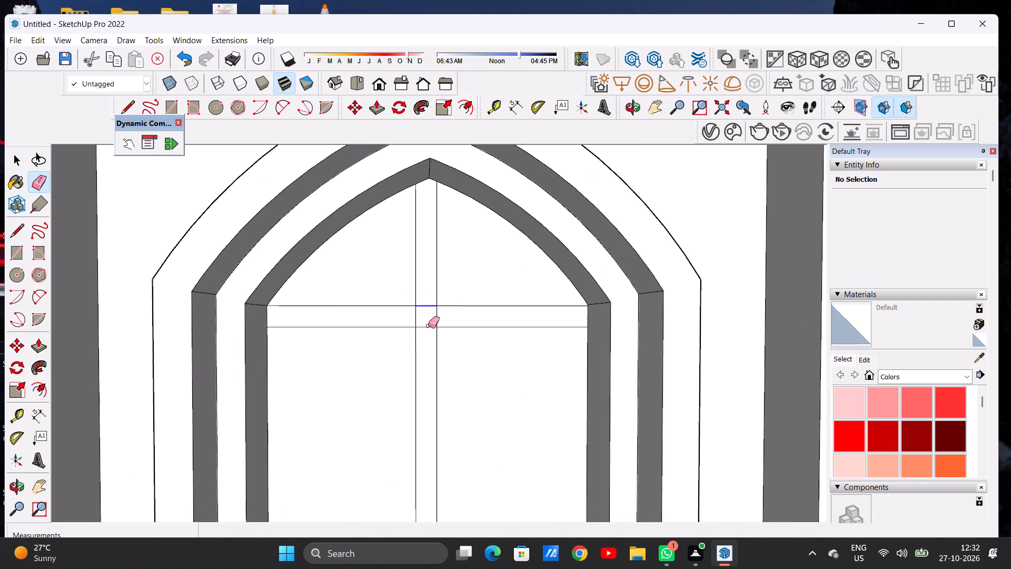
pyautogui.moveTo(428, 326); pyautogui.dragTo(428, 330)
pyautogui.moveTo(424, 317); pyautogui.dragTo(416, 317)
pyautogui.moveTo(442, 319); pyautogui.dragTo(430, 318)
pyautogui.press('space')
# Examine the whole front facade, comparing the top storey's windows and its open right-hand bay with the storeys below.
pyautogui.scroll(-20, 436, 326)
pyautogui.scroll(-9, 436, 326)
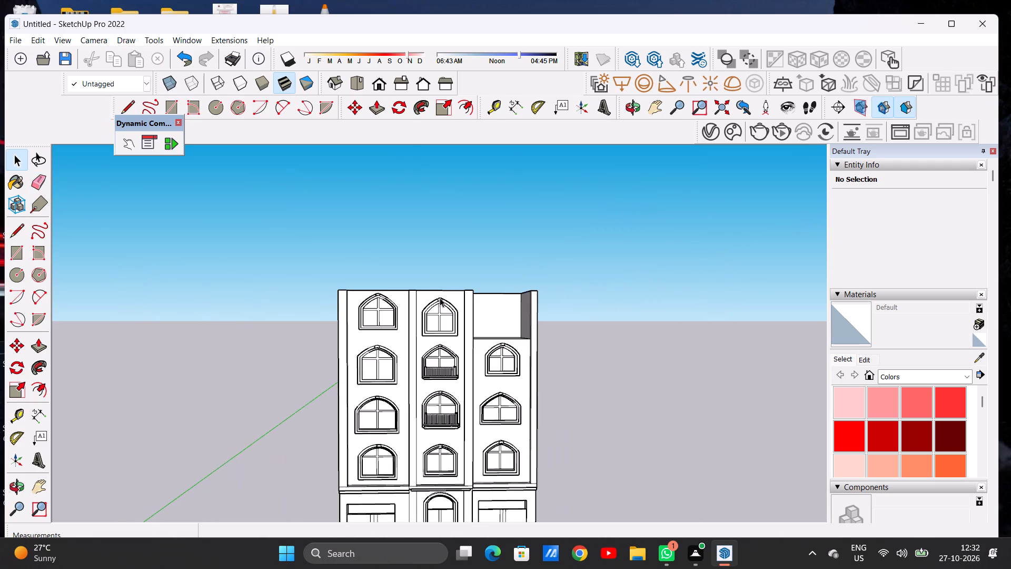
pyautogui.scroll(-1, 443, 335)
pyautogui.scroll(1, 443, 335)
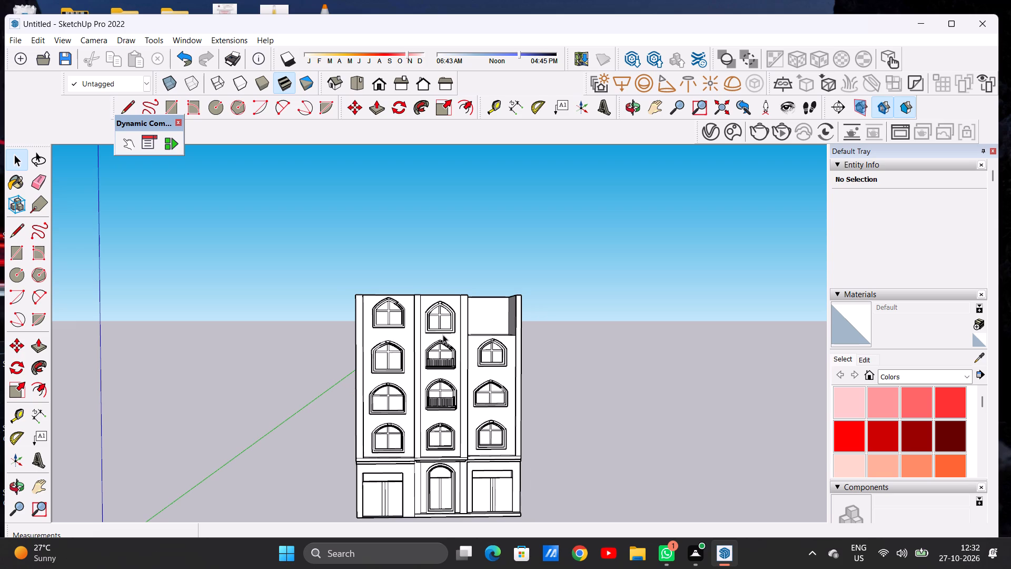
pyautogui.scroll(-11, 463, 286)
pyautogui.scroll(9, 483, 295)
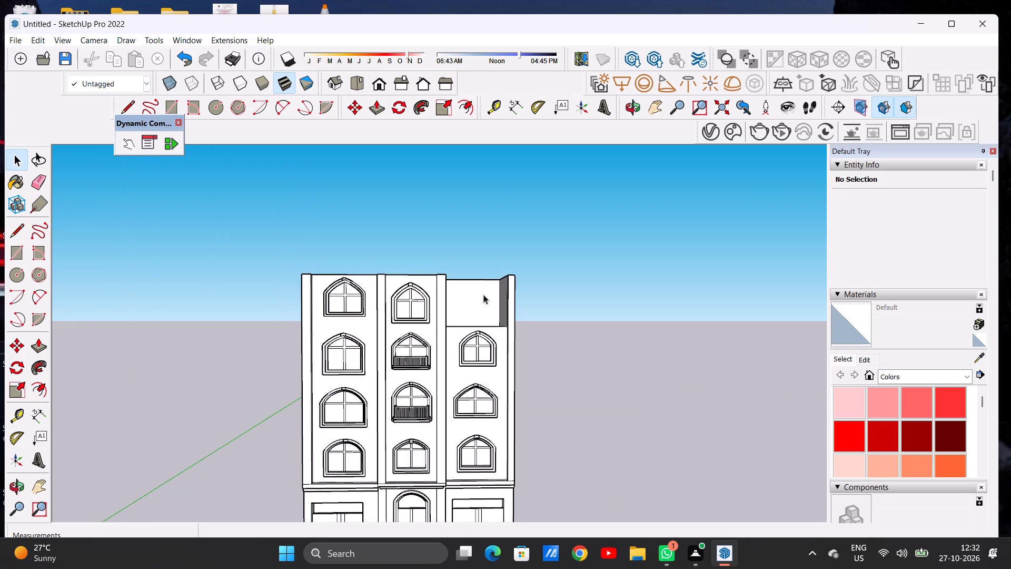
pyautogui.scroll(-5, 453, 303)
pyautogui.moveTo(459, 335); pyautogui.dragTo(432, 339, button='middle')
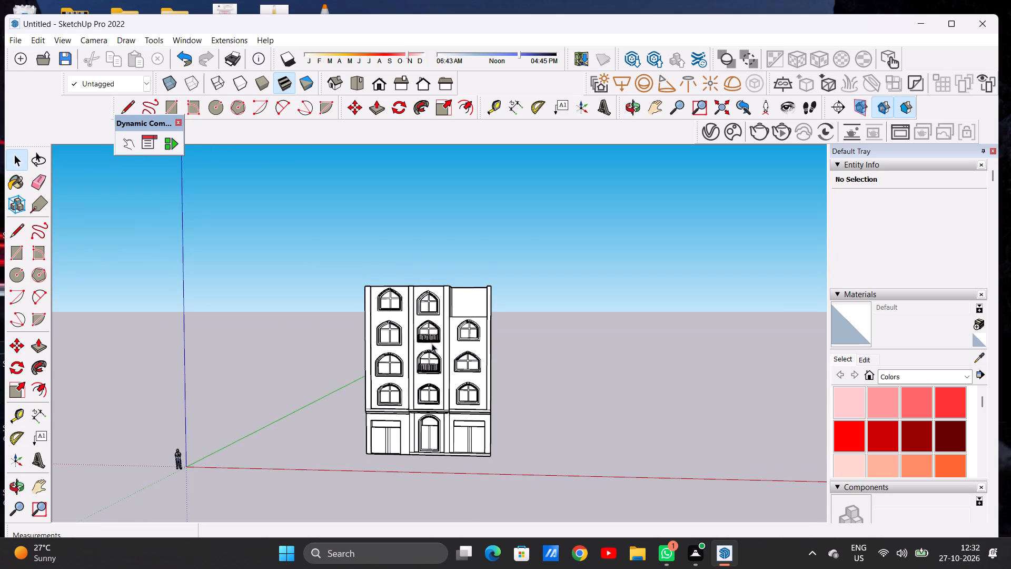
pyautogui.scroll(7, 463, 307)
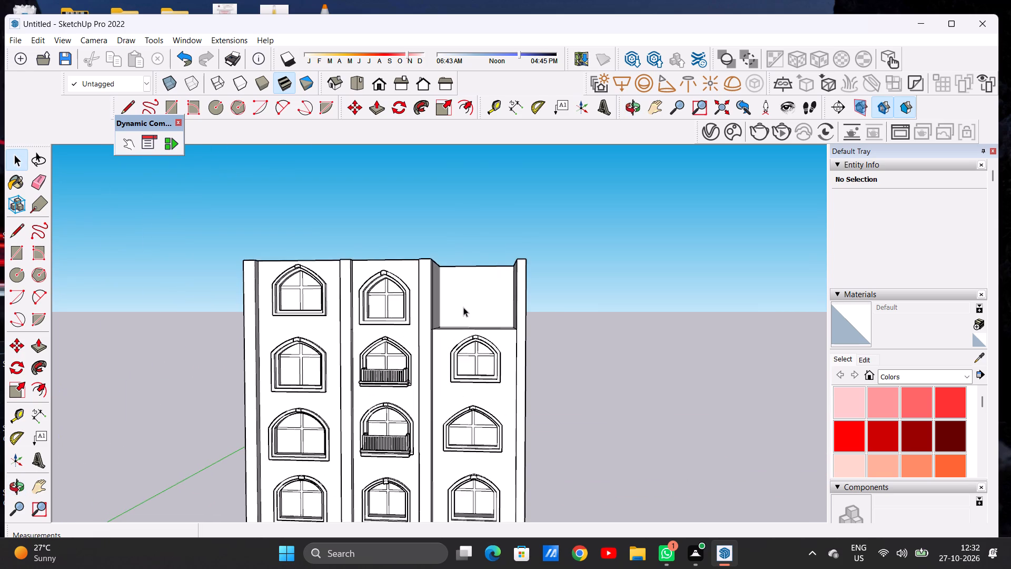
pyautogui.scroll(-11, 483, 302)
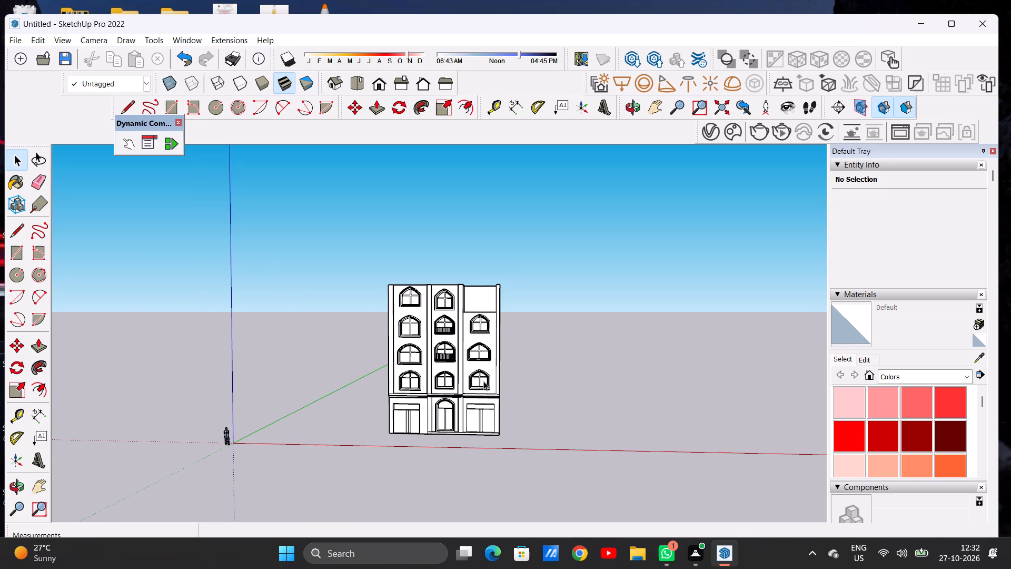
pyautogui.scroll(5, 484, 306)
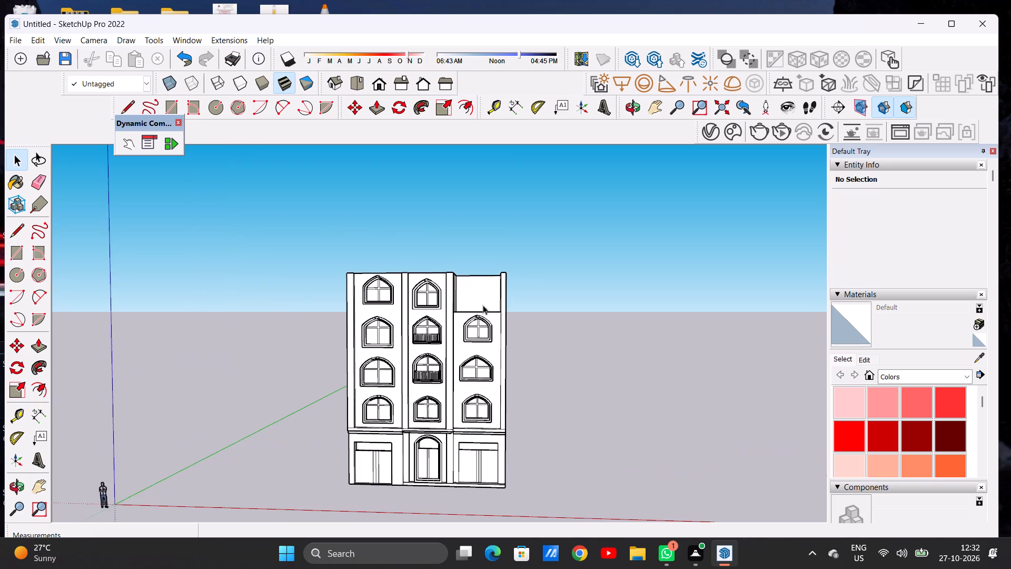
# Examine the building's top storey, roof and open right-hand bay from above and from several angles.
pyautogui.moveTo(463, 311); pyautogui.dragTo(328, 395, button='middle')
pyautogui.moveTo(354, 403); pyautogui.dragTo(568, 398, button='middle')
pyautogui.moveTo(568, 398); pyautogui.dragTo(380, 426, button='middle')
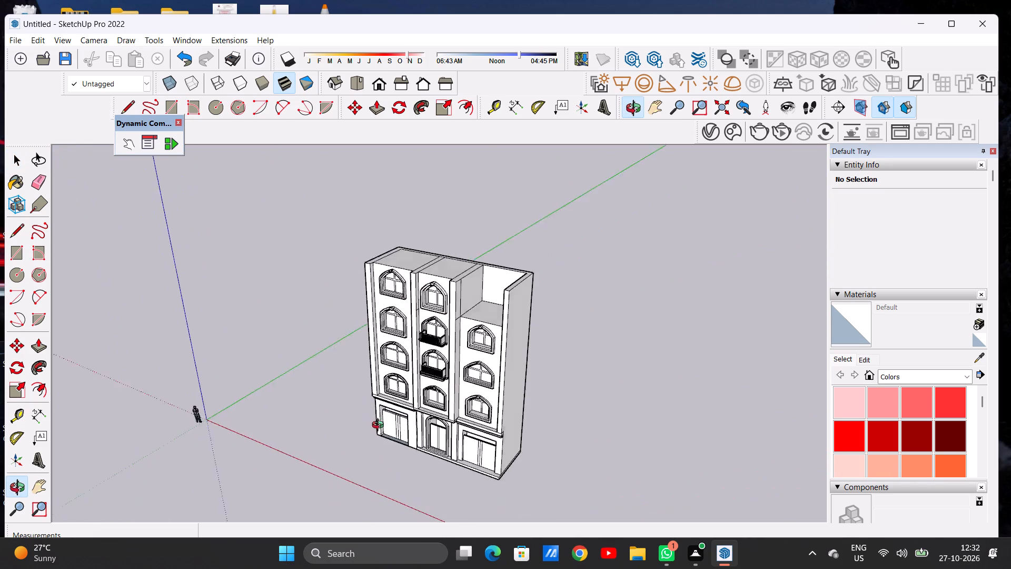
pyautogui.moveTo(380, 426); pyautogui.dragTo(435, 446, button='middle')
pyautogui.scroll(6, 458, 299)
pyautogui.scroll(-1, 479, 288)
pyautogui.scroll(5, 479, 288)
pyautogui.moveTo(463, 288); pyautogui.dragTo(342, 302, button='middle')
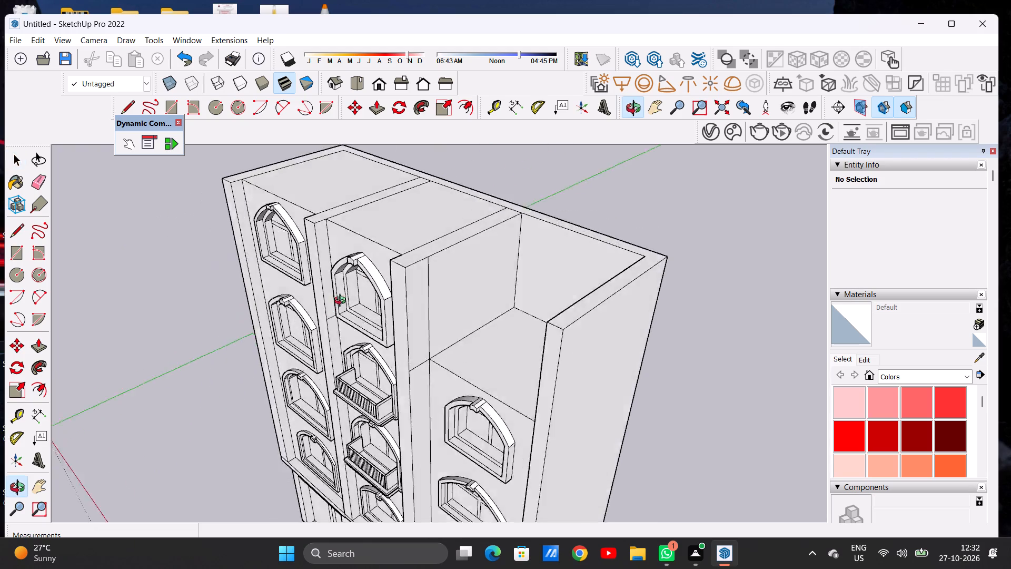
pyautogui.moveTo(342, 302); pyautogui.dragTo(348, 338, button='middle')
pyautogui.moveTo(365, 347); pyautogui.dragTo(472, 339, button='middle')
pyautogui.moveTo(485, 335); pyautogui.dragTo(542, 286, button='middle')
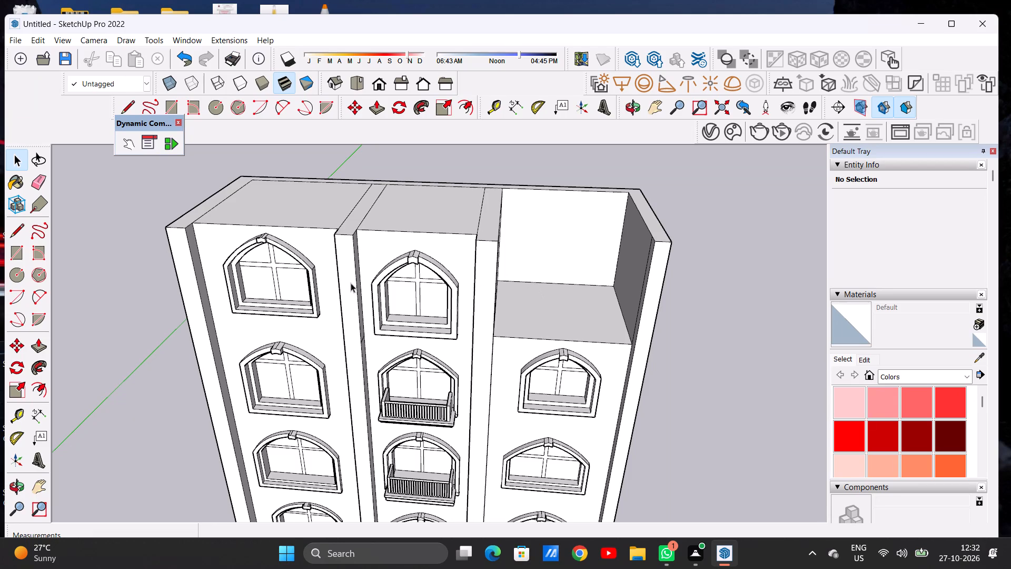
# Examine the whole front facade and the middle bay's windows, comparing the top storey's window with the balconied ones below.
pyautogui.scroll(-8, 303, 233)
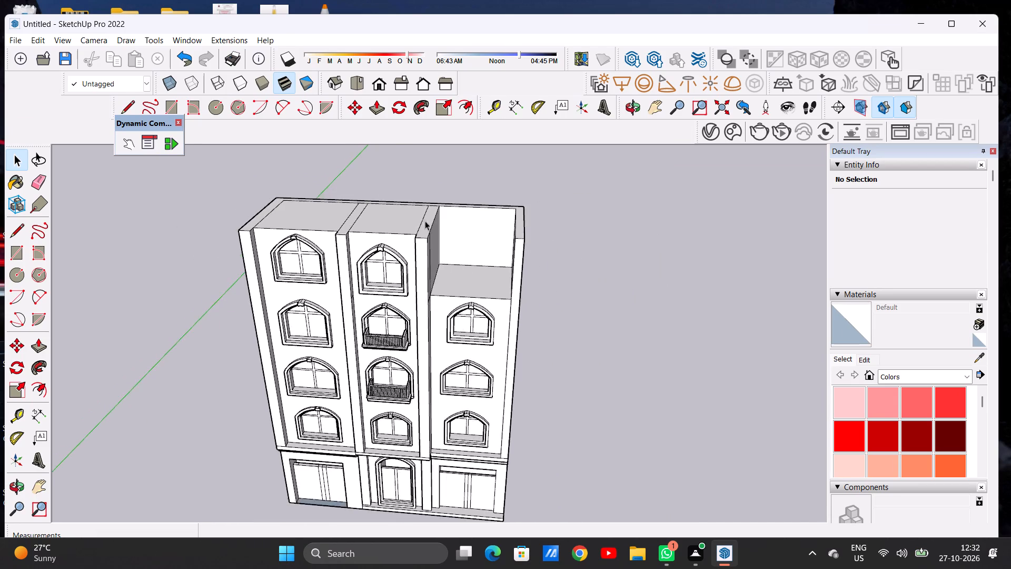
pyautogui.scroll(-11, 425, 221)
pyautogui.moveTo(397, 237); pyautogui.dragTo(443, 205, button='middle')
pyautogui.scroll(7, 432, 241)
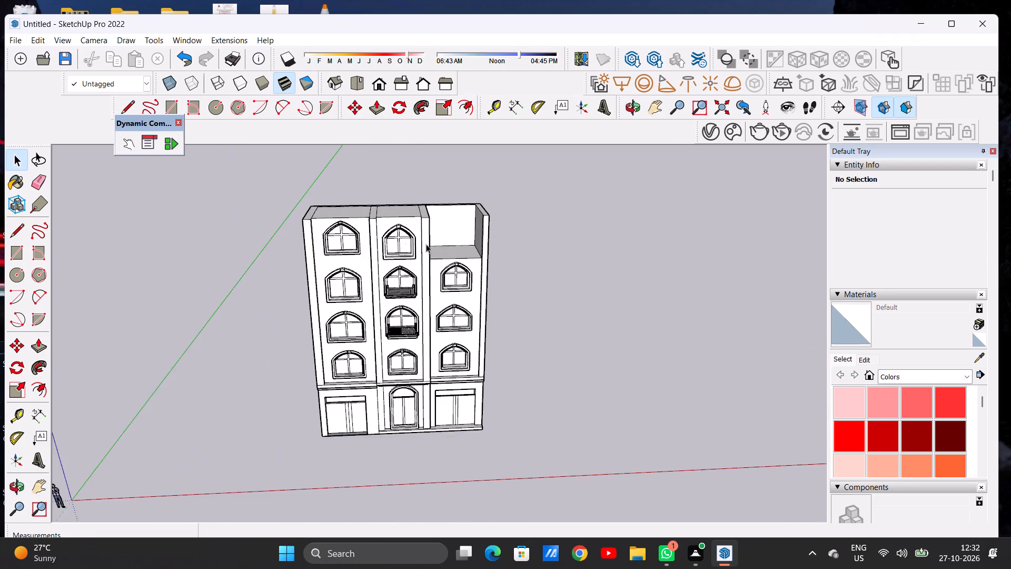
pyautogui.scroll(1, 444, 244)
pyautogui.moveTo(444, 244); pyautogui.dragTo(391, 260, button='middle')
pyautogui.scroll(-4, 453, 233)
pyautogui.scroll(7, 376, 249)
pyautogui.scroll(-1, 376, 249)
pyautogui.scroll(9, 376, 249)
pyautogui.moveTo(467, 243); pyautogui.dragTo(477, 207, button='middle')
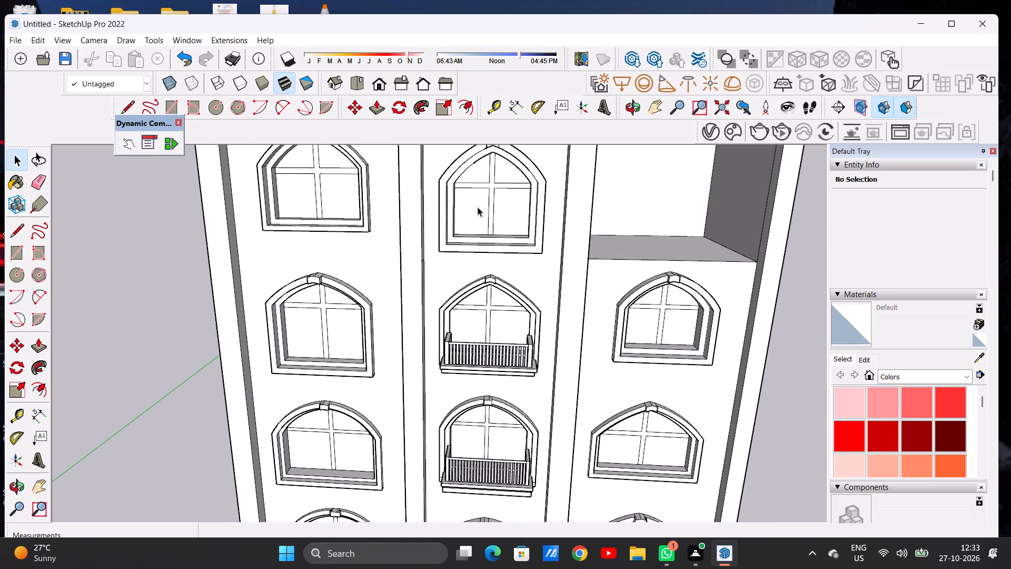
# Draw two short vertical lines about 6" long from the recess's lower corners to the frame's bottom edge on the top storey's middle window.
pyautogui.scroll(7, 479, 250)
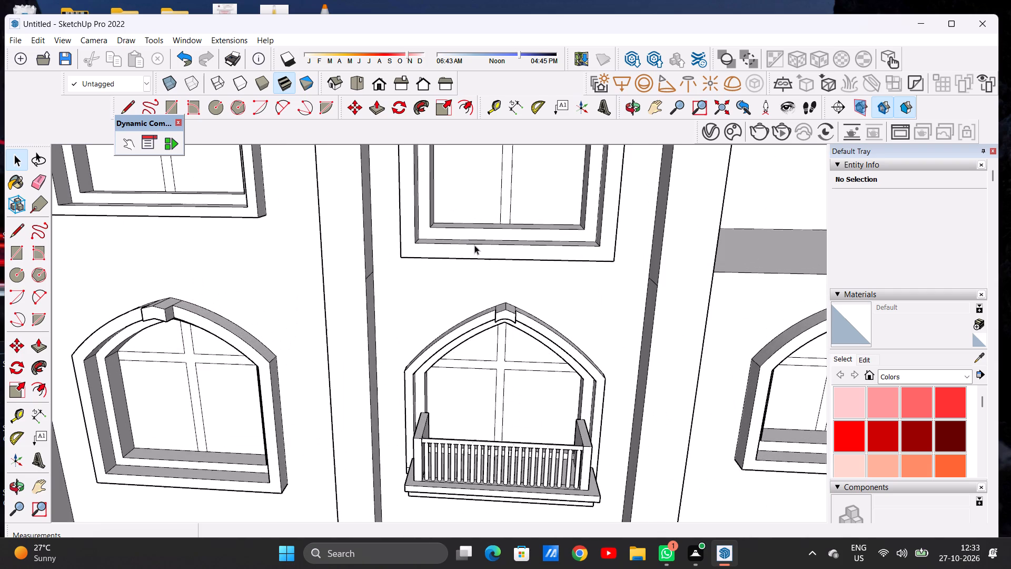
pyautogui.press('l')
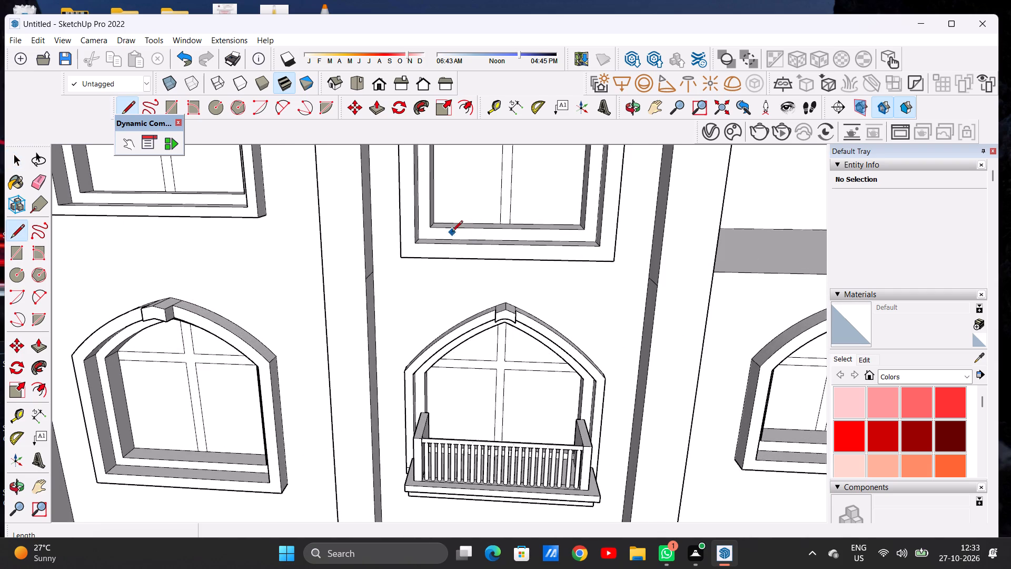
pyautogui.scroll(13, 437, 236)
pyautogui.click(394, 248)
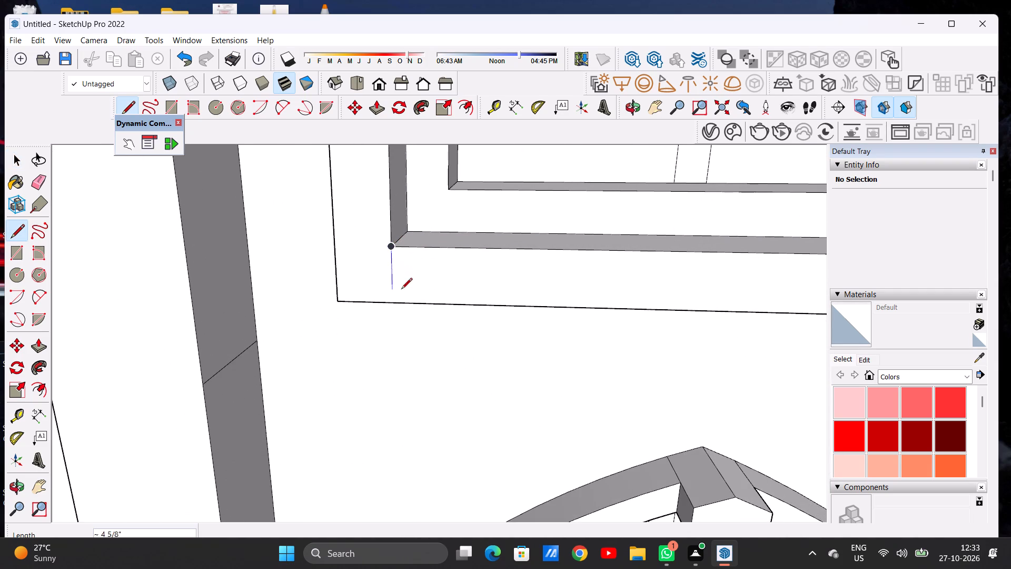
pyautogui.click(391, 302)
pyautogui.scroll(-15, 398, 266)
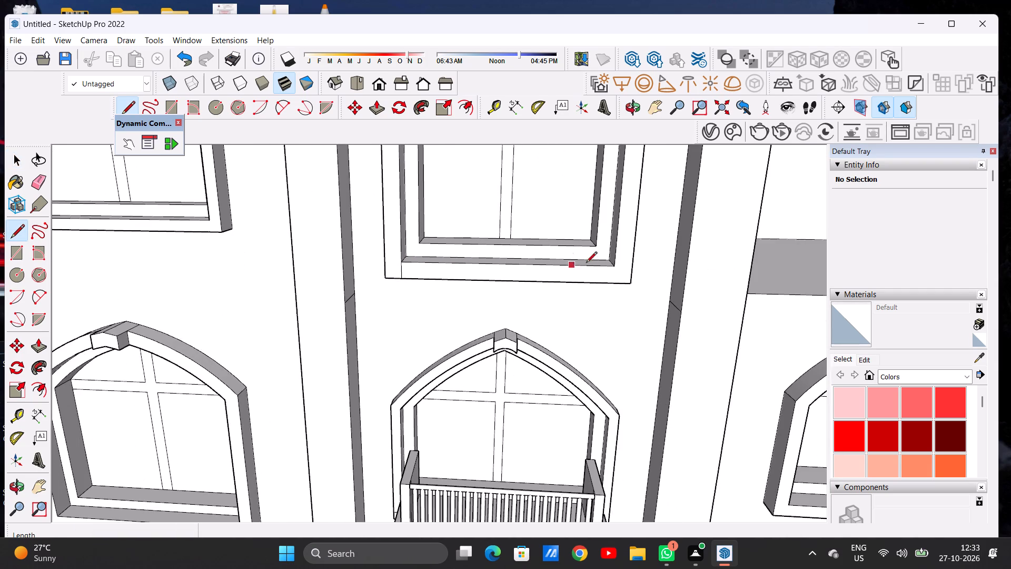
pyautogui.scroll(16, 602, 270)
pyautogui.click(633, 254)
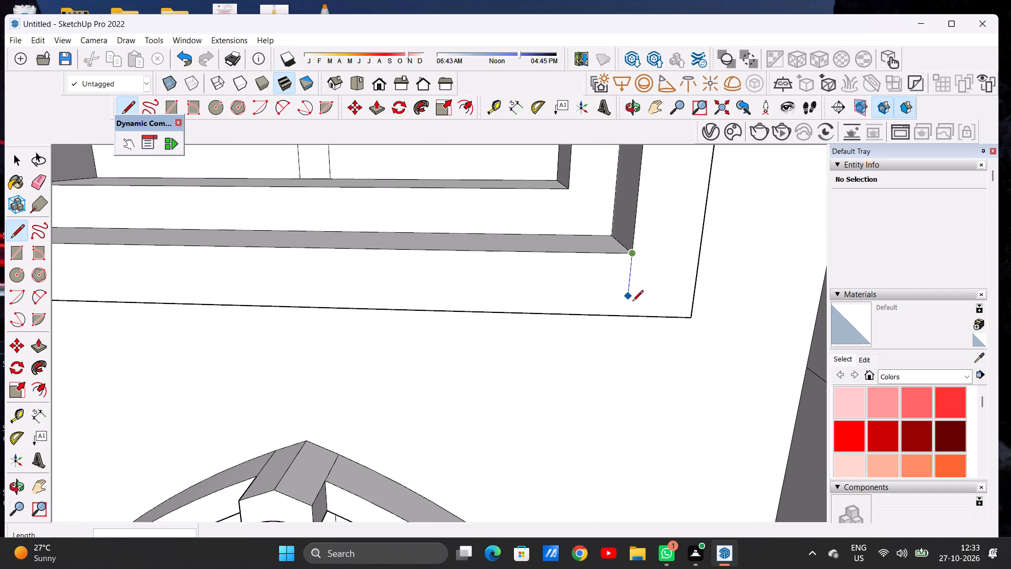
pyautogui.click(628, 309)
pyautogui.press('space')
# Push/Pull the bottom frame strip between the two lines outward about 1' 2 3/4" to form a balcony slab.
pyautogui.scroll(-4, 585, 289)
pyautogui.scroll(1, 577, 303)
pyautogui.scroll(-8, 576, 303)
pyautogui.moveTo(554, 304); pyautogui.dragTo(514, 309, button='middle')
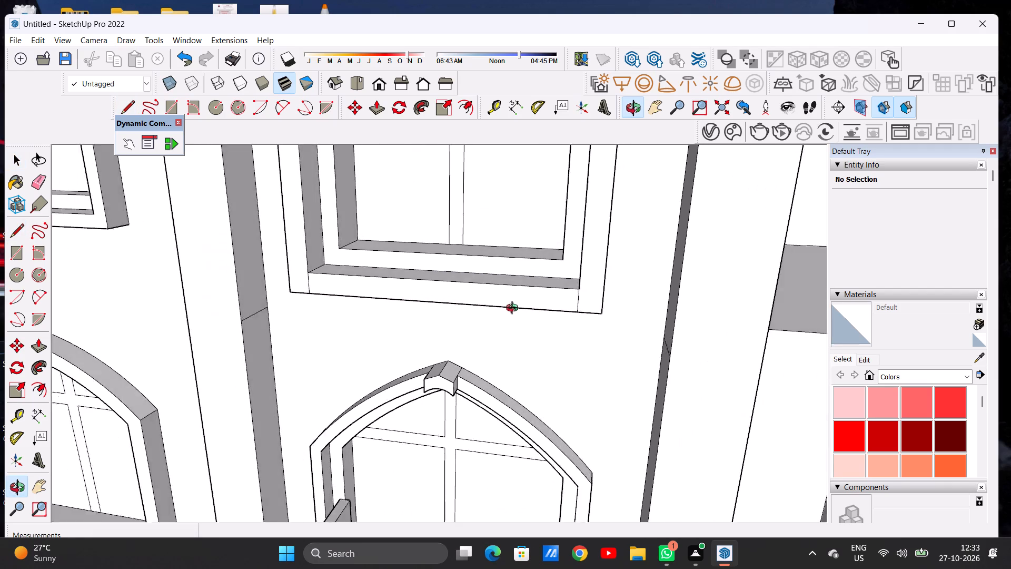
pyautogui.moveTo(514, 309); pyautogui.dragTo(366, 395, button='middle')
pyautogui.scroll(1, 453, 379)
pyautogui.scroll(-1, 462, 378)
pyautogui.scroll(2, 465, 378)
pyautogui.press('p')
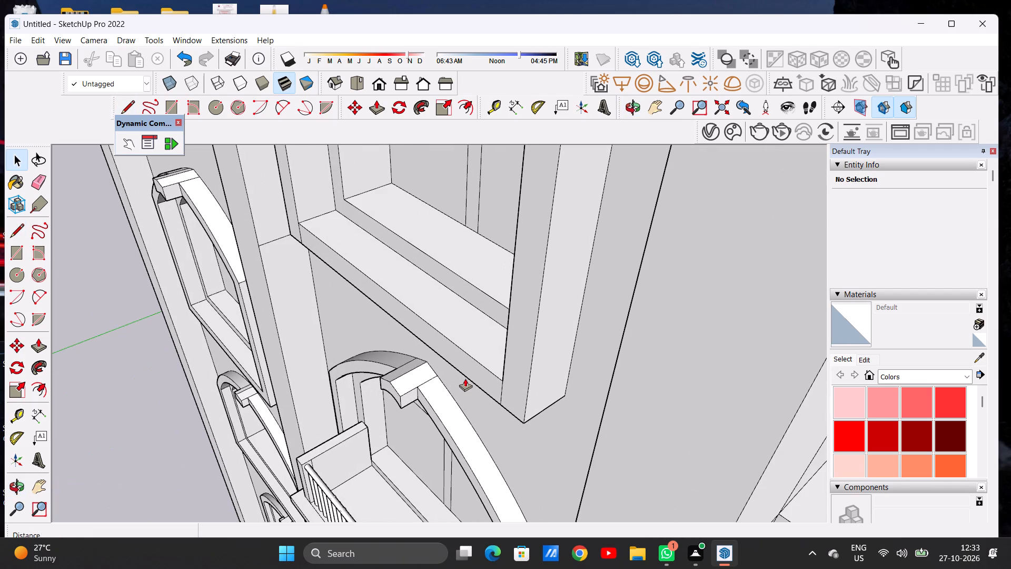
pyautogui.scroll(2, 469, 378)
pyautogui.click(483, 377)
pyautogui.scroll(-3, 439, 371)
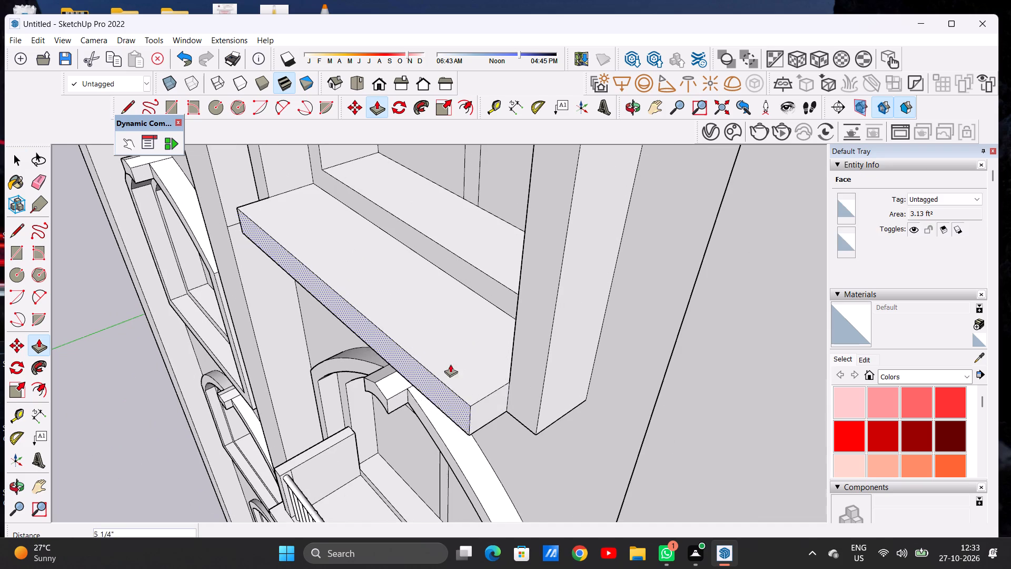
pyautogui.scroll(-9, 450, 364)
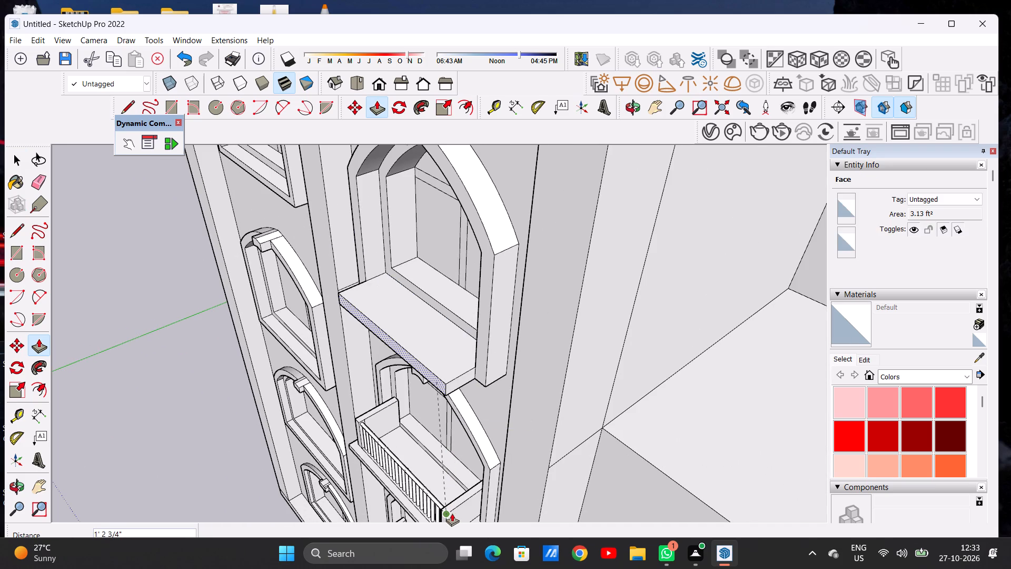
pyautogui.click(452, 513)
pyautogui.press('space')
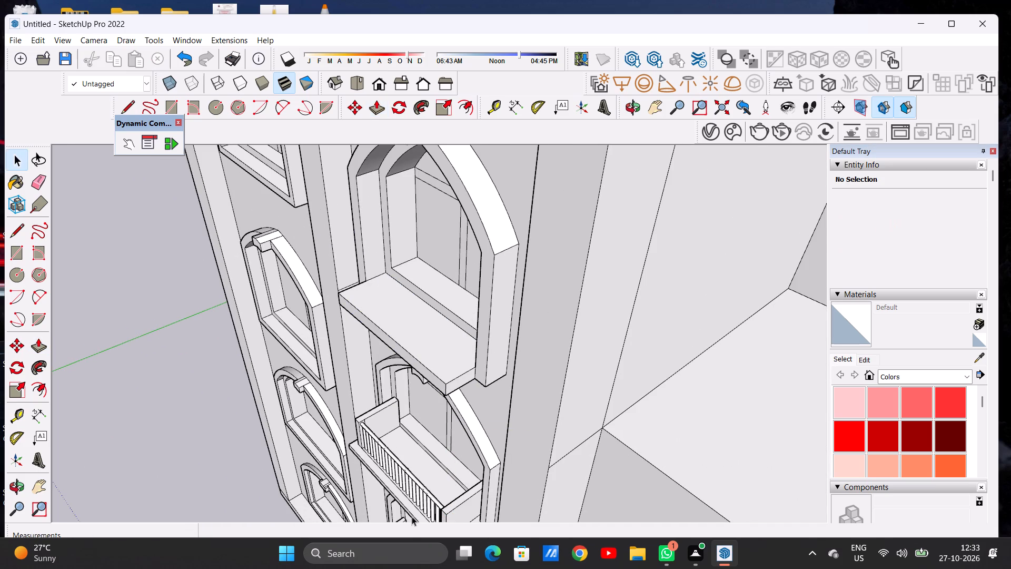
# Push the balcony slab's top face down about 2 1/2" to thin the slab.
pyautogui.scroll(-8, 434, 429)
pyautogui.moveTo(434, 432); pyautogui.dragTo(579, 403, button='middle')
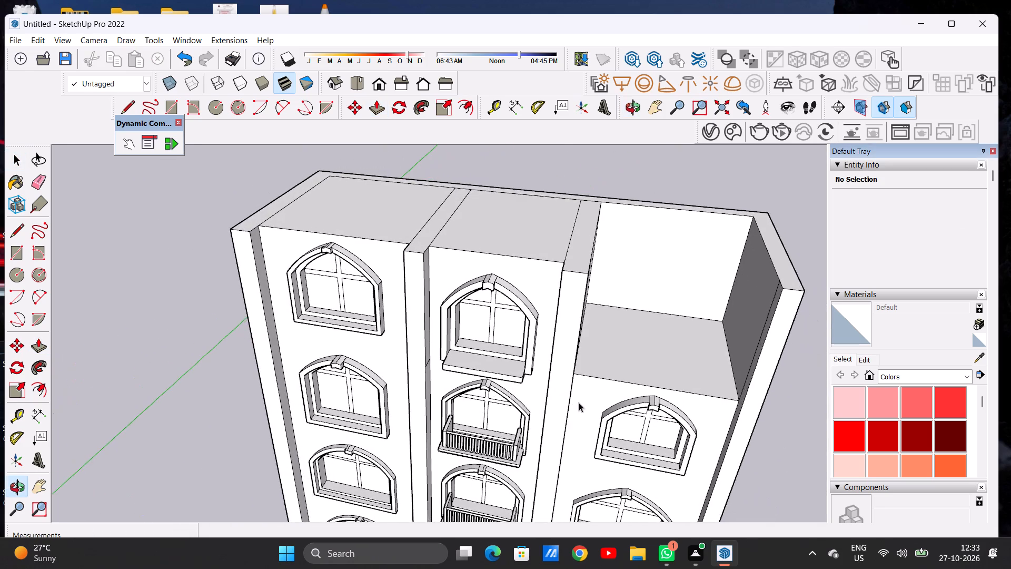
pyautogui.scroll(7, 518, 369)
pyautogui.moveTo(474, 357); pyautogui.dragTo(543, 418, button='middle')
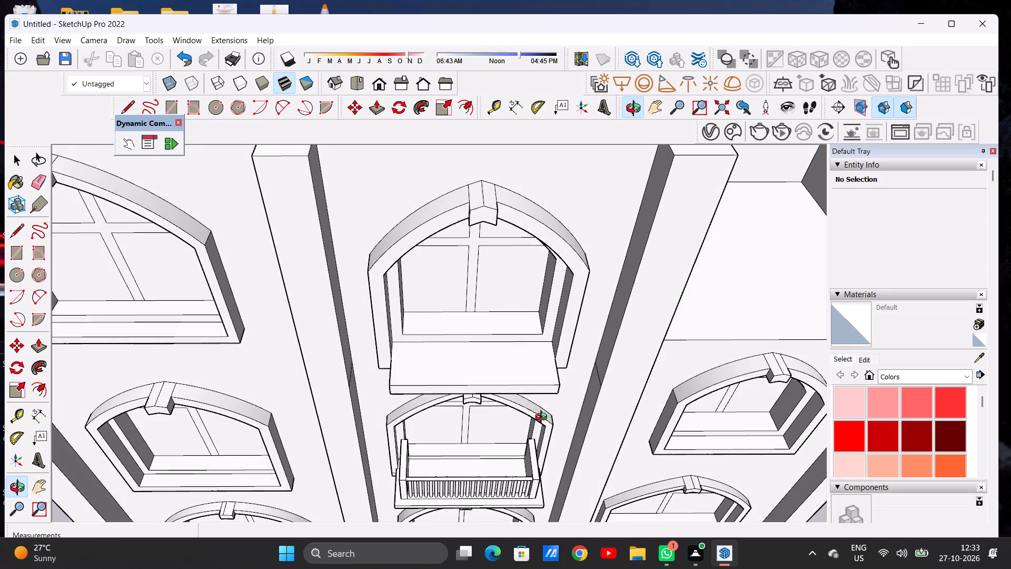
pyautogui.moveTo(543, 418); pyautogui.dragTo(437, 302, button='middle')
pyautogui.scroll(2, 487, 350)
pyautogui.press('p')
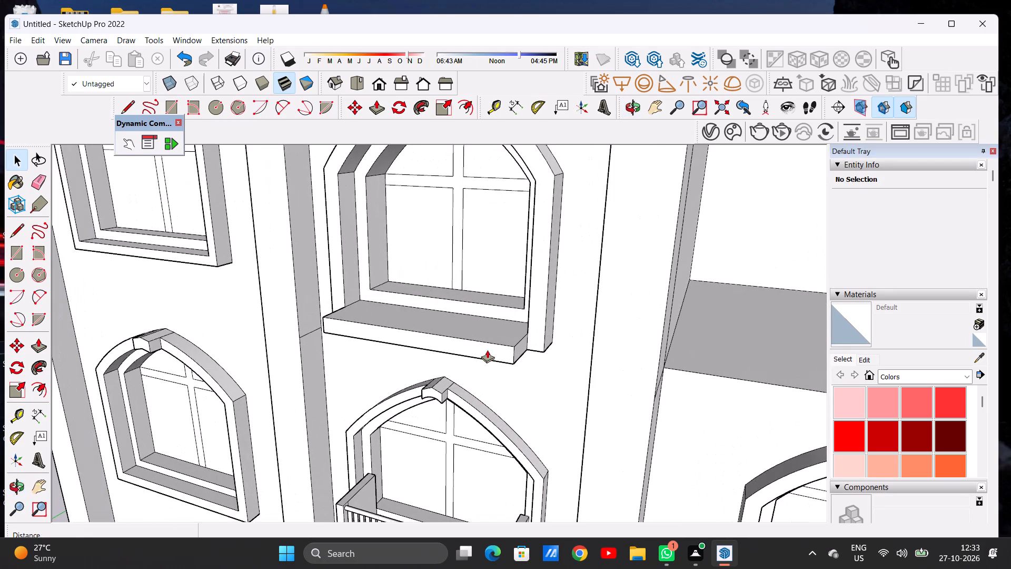
pyautogui.scroll(4, 505, 327)
pyautogui.click(506, 330)
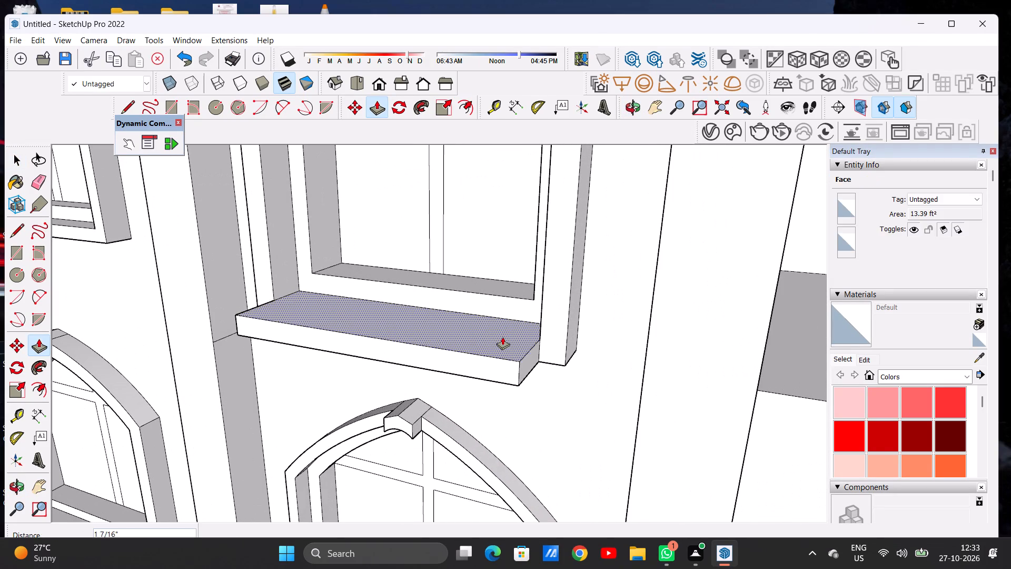
pyautogui.click(502, 340)
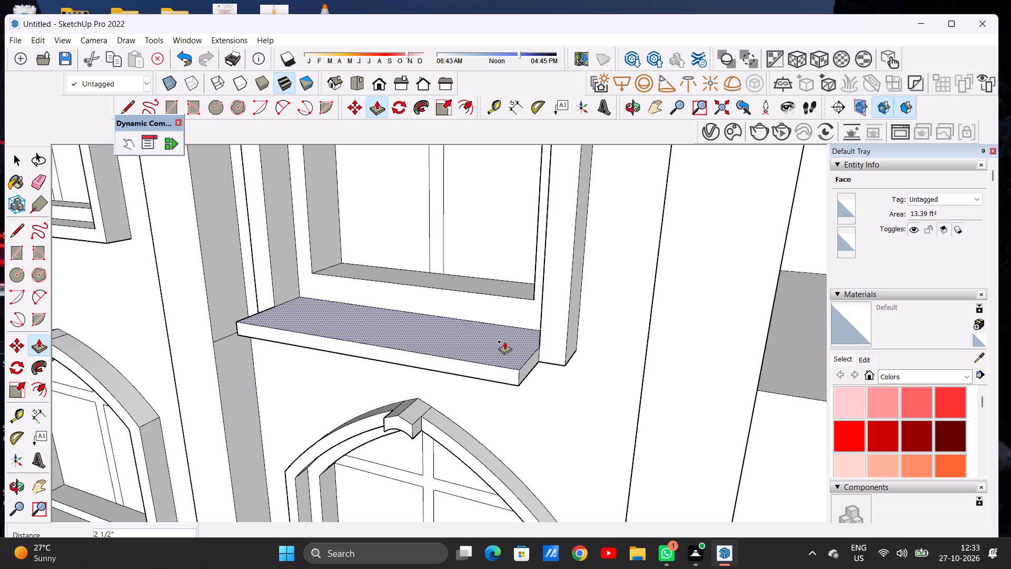
# Pull the slab's top face up about 4 1/4" as a separate upper layer.
pyautogui.click(504, 341)
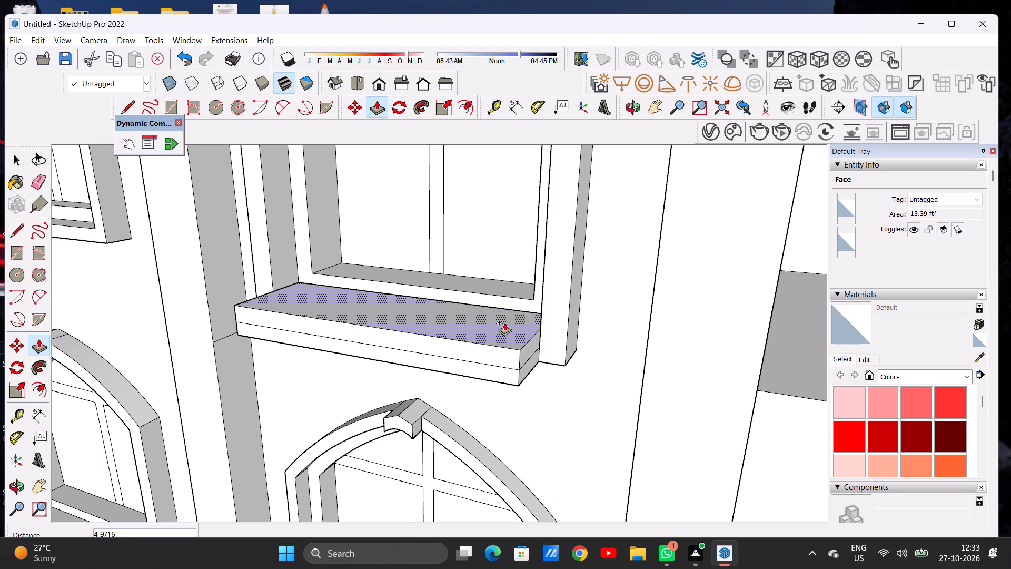
pyautogui.click(507, 324)
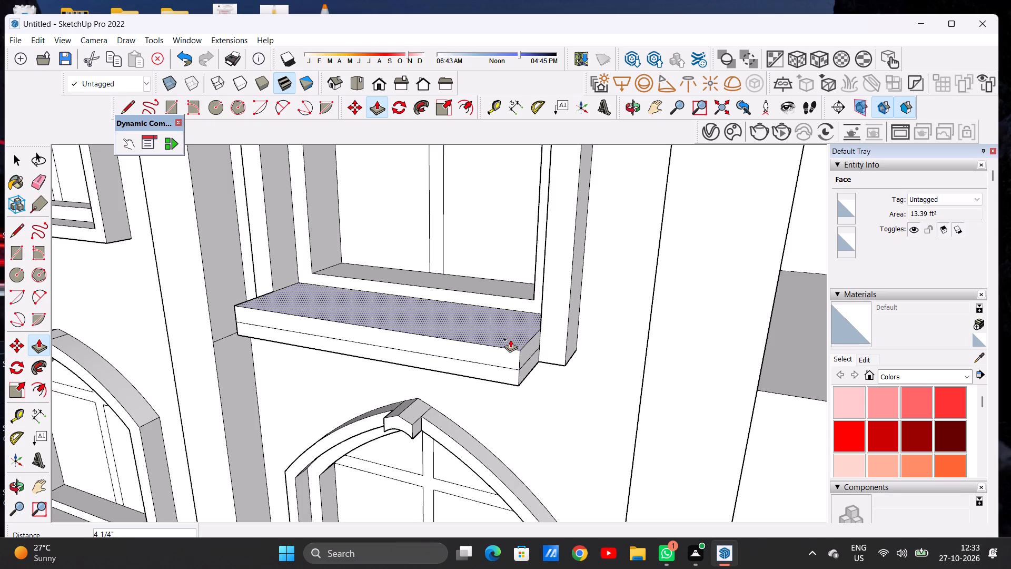
pyautogui.press('space')
# Pull the upper layer's front face outward about 4 7/8" so it overhangs the lower layer.
pyautogui.write('P')
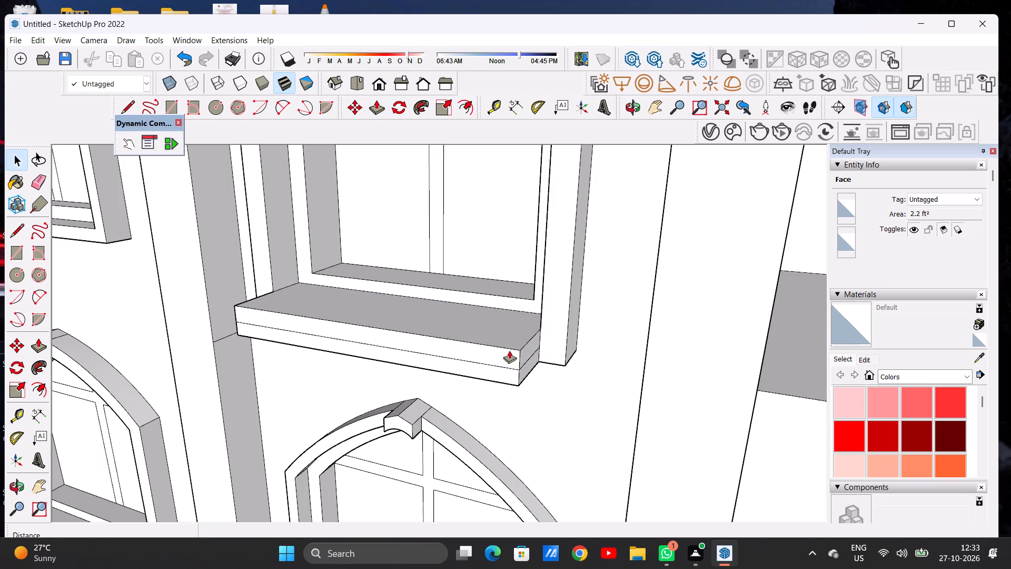
pyautogui.scroll(4, 509, 350)
pyautogui.click(505, 359)
pyautogui.click(488, 368)
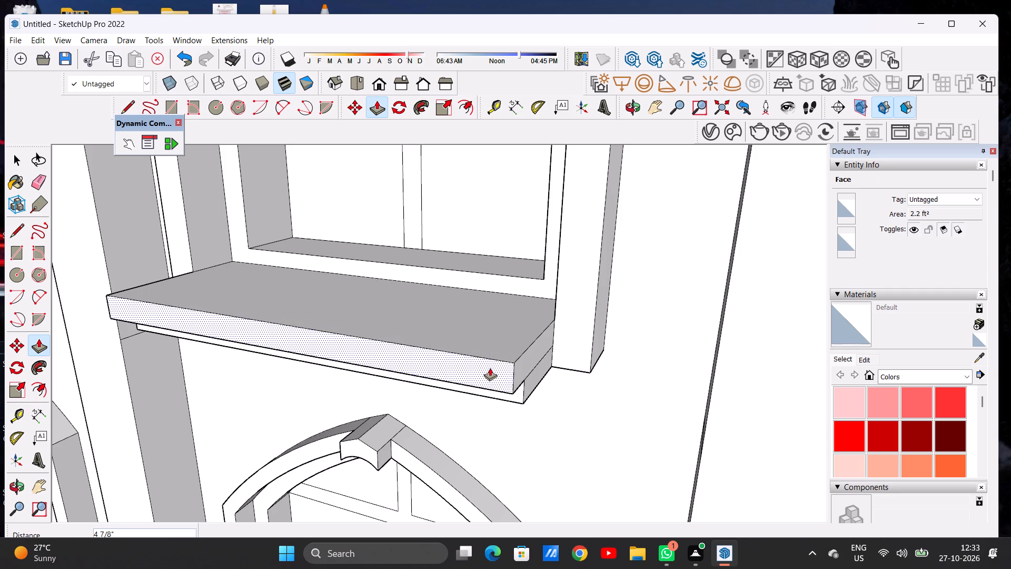
# Extend the upper layer sideways, about 2 1/8" at its right end and about 2 5/8" at its left end.
pyautogui.click(520, 366)
pyautogui.click(536, 366)
pyautogui.scroll(-7, 538, 330)
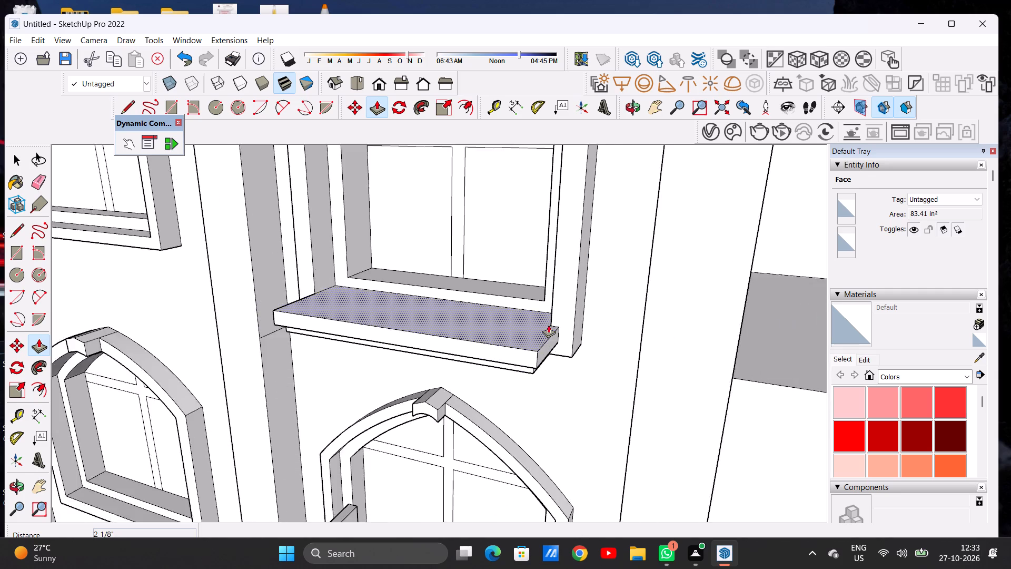
pyautogui.scroll(-4, 548, 325)
pyautogui.moveTo(390, 337); pyautogui.dragTo(643, 341, button='middle')
pyautogui.scroll(12, 437, 330)
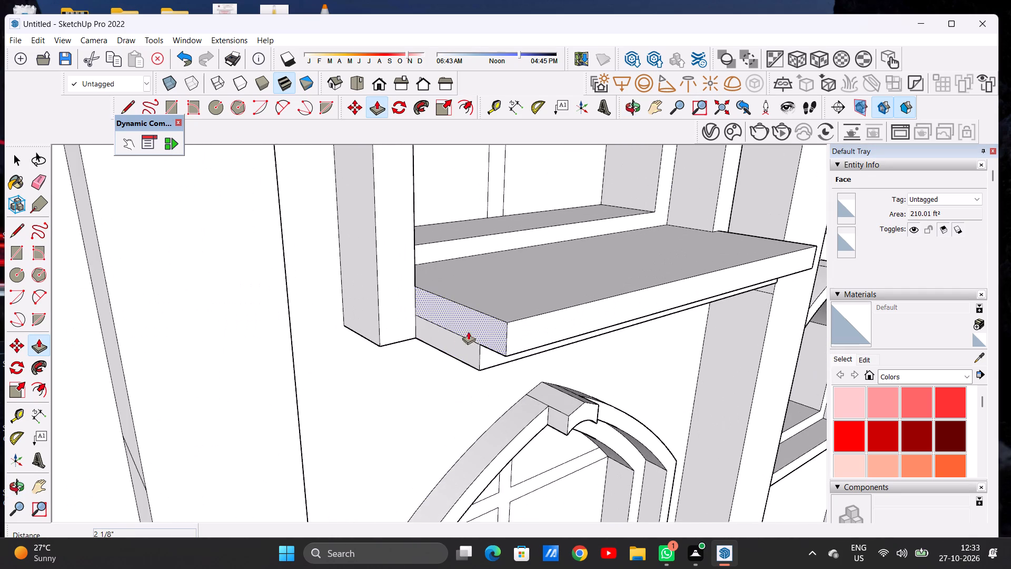
pyautogui.click(482, 328)
pyautogui.click(463, 332)
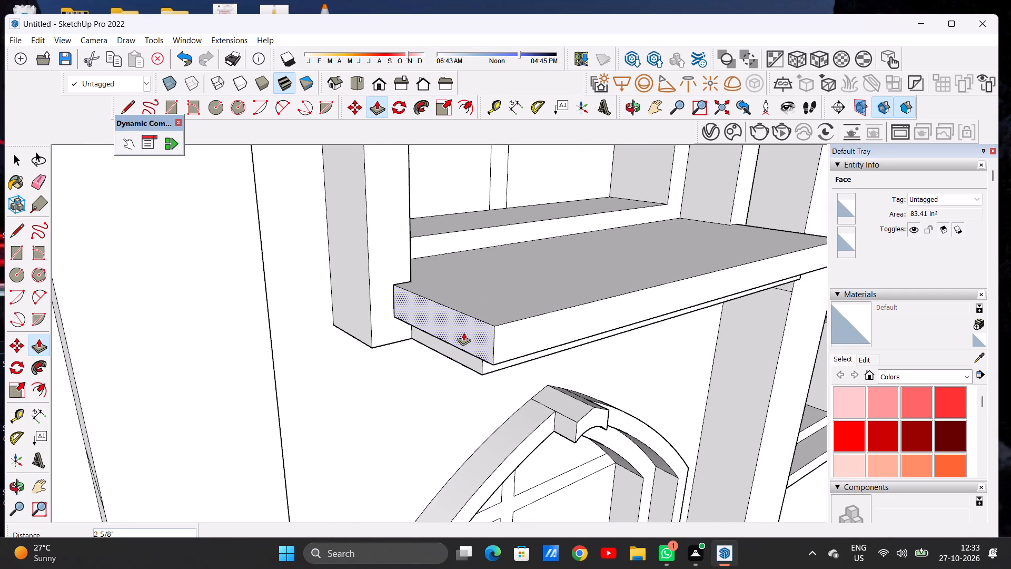
pyautogui.press('space')
# Pull the lower layer's underside down about 2 11/16" as a further layer beneath the balcony slab.
pyautogui.scroll(-14, 453, 313)
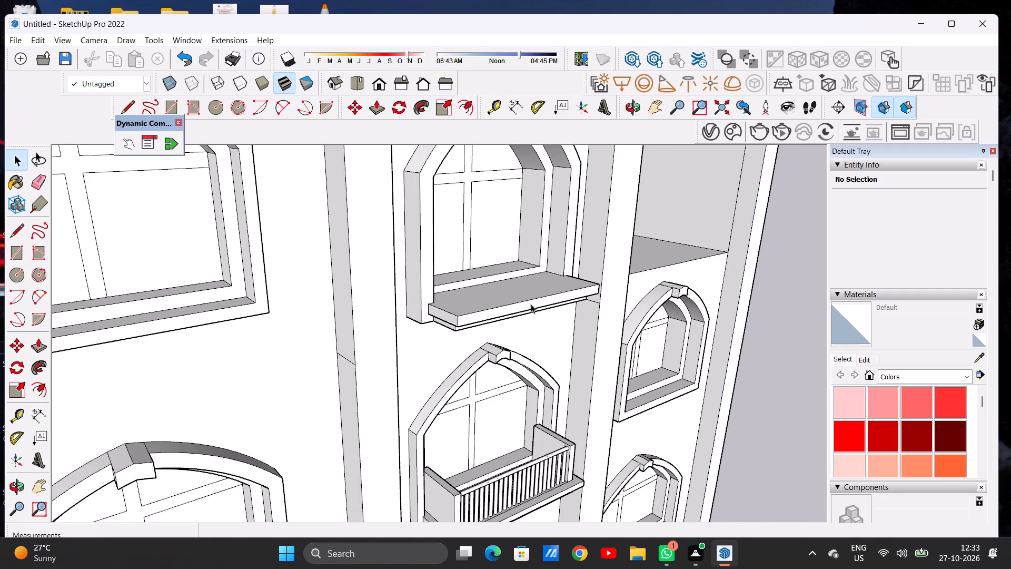
pyautogui.moveTo(529, 303); pyautogui.dragTo(355, 269, button='middle')
pyautogui.moveTo(425, 322); pyautogui.dragTo(400, 245, button='middle')
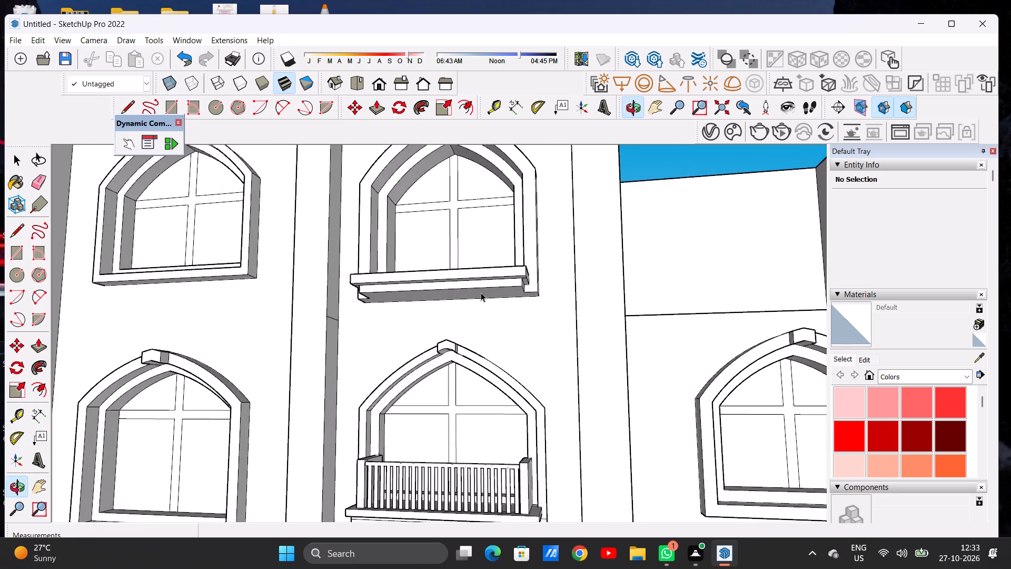
pyautogui.scroll(2, 481, 293)
pyautogui.scroll(-1, 481, 294)
pyautogui.scroll(4, 481, 294)
pyautogui.press('p')
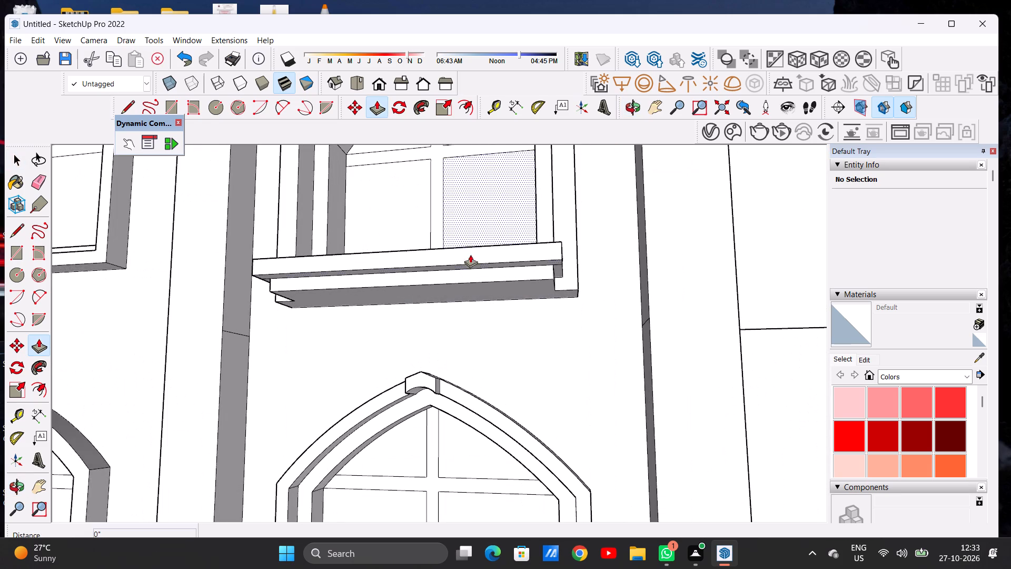
pyautogui.scroll(6, 520, 291)
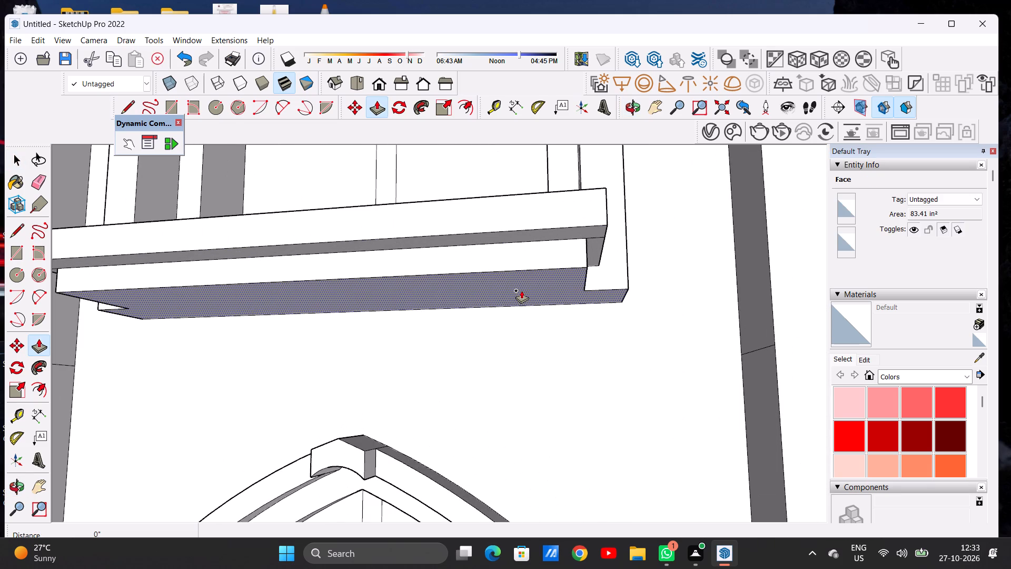
pyautogui.click(521, 290)
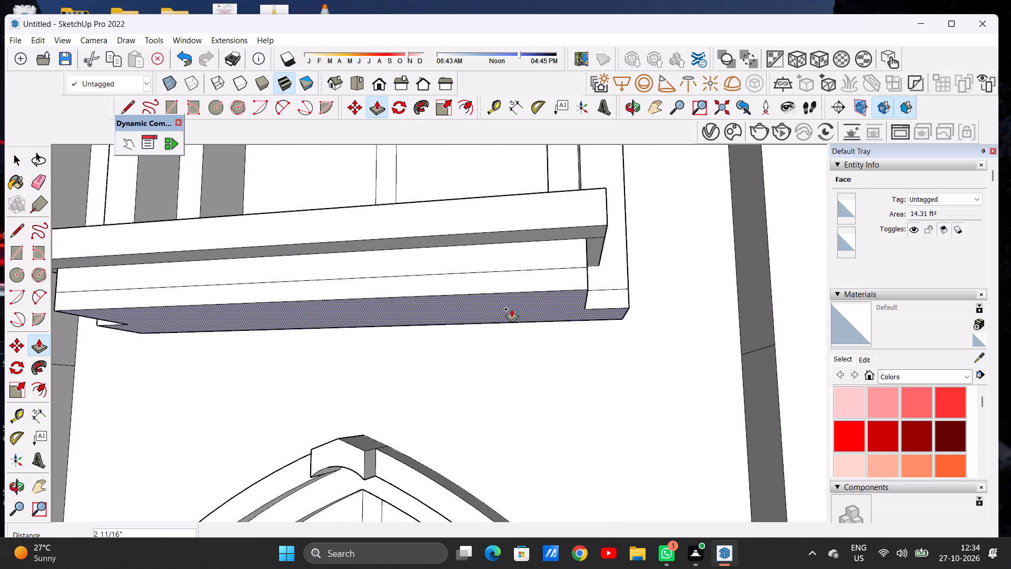
pyautogui.click(511, 309)
pyautogui.press('space')
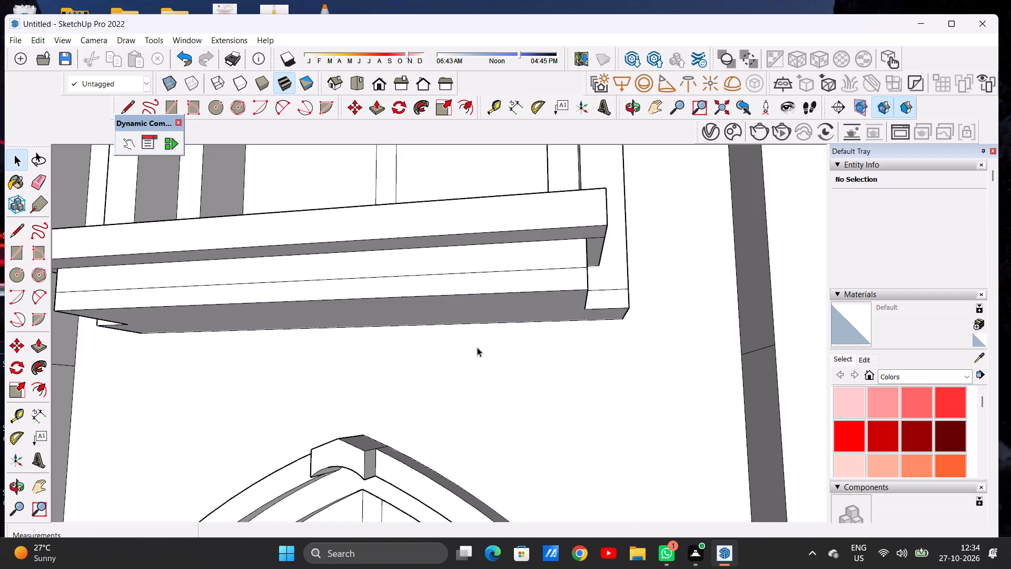
# Examine the top storey's middle window and its stepped slab from the front, comparing it with the balcony below.
pyautogui.scroll(-14, 474, 340)
pyautogui.moveTo(442, 326); pyautogui.dragTo(477, 370, button='middle')
pyautogui.scroll(-3, 476, 369)
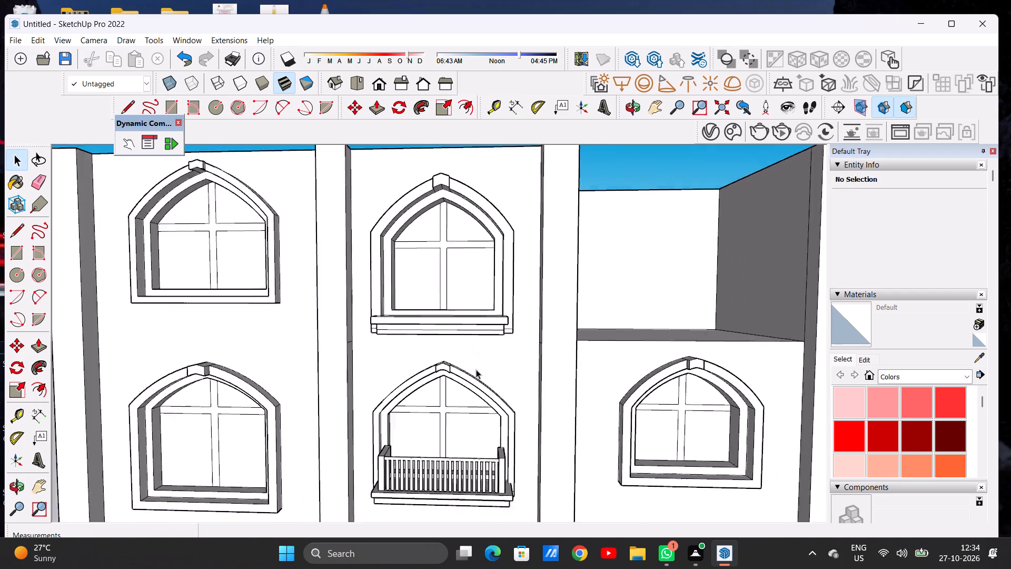
pyautogui.scroll(-2, 476, 369)
pyautogui.scroll(3, 475, 346)
pyautogui.scroll(-5, 454, 355)
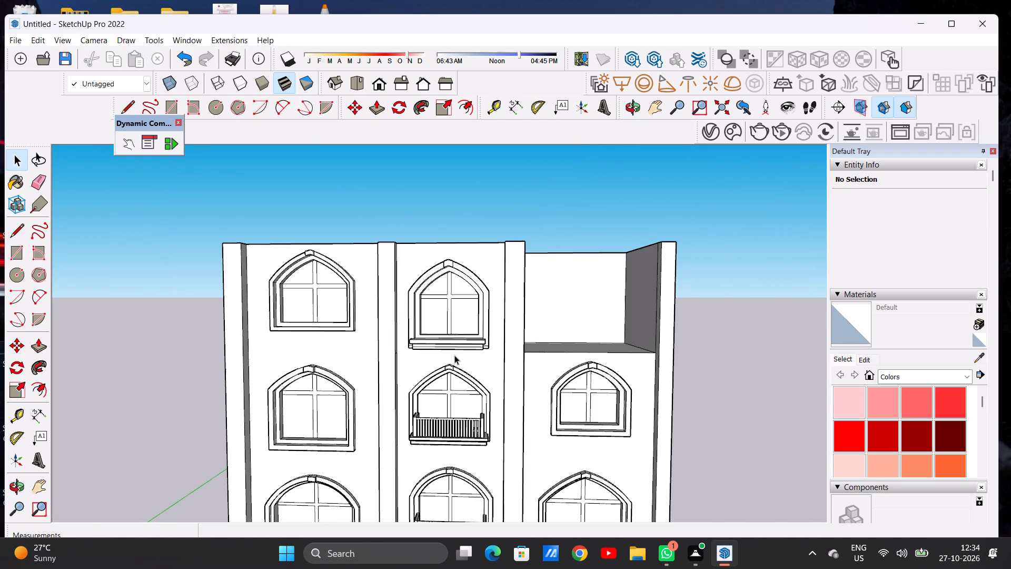
pyautogui.scroll(8, 460, 281)
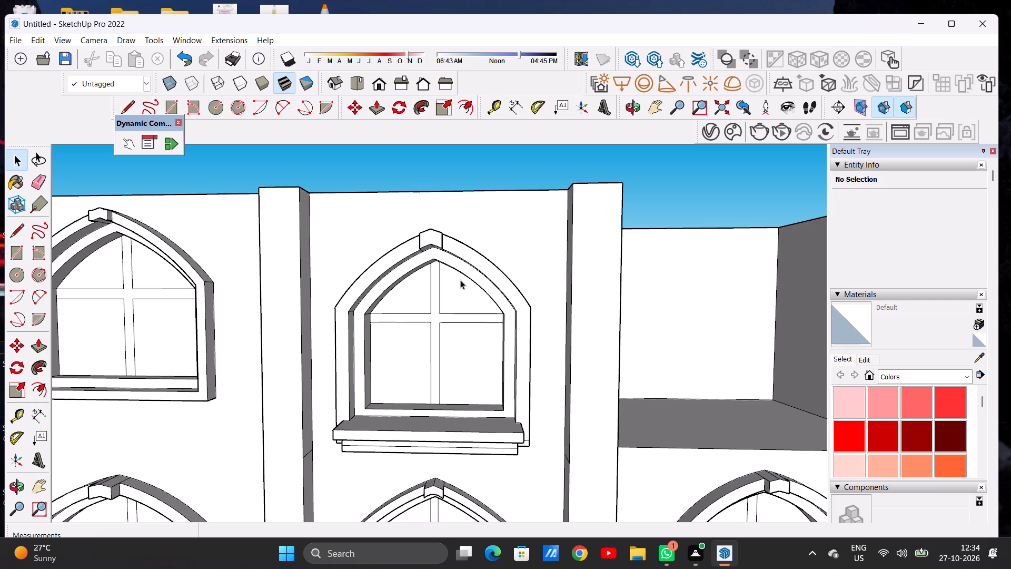
# Outline a rectangle on the top-storey balcony slab's upper face, about 5' 9 3/8" wide and 2' 3 9/16" deep, against its back edge.
pyautogui.scroll(-5, 455, 273)
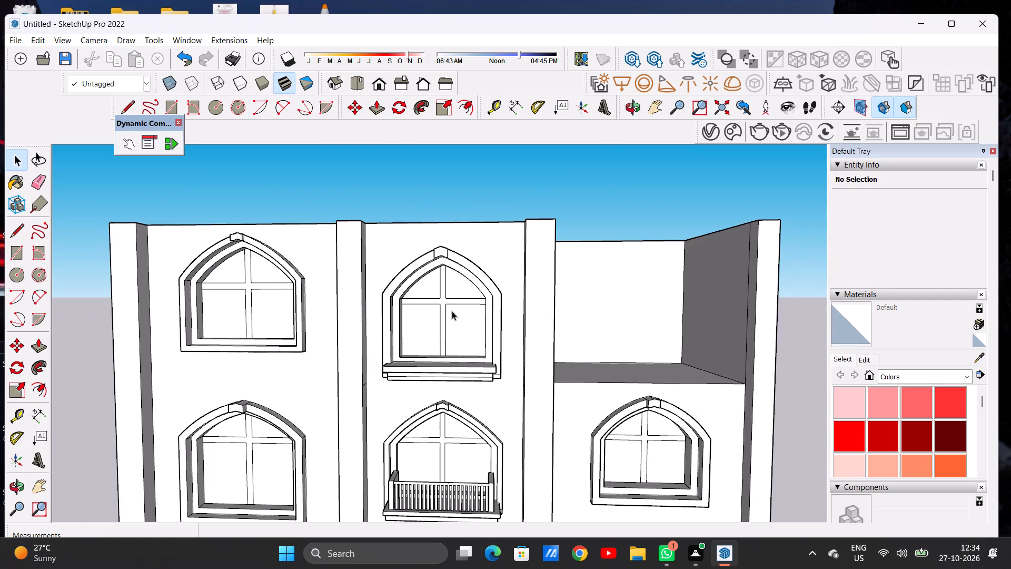
pyautogui.scroll(4, 472, 379)
pyautogui.moveTo(463, 372); pyautogui.dragTo(467, 472, button='middle')
pyautogui.moveTo(473, 363); pyautogui.dragTo(472, 429, button='middle')
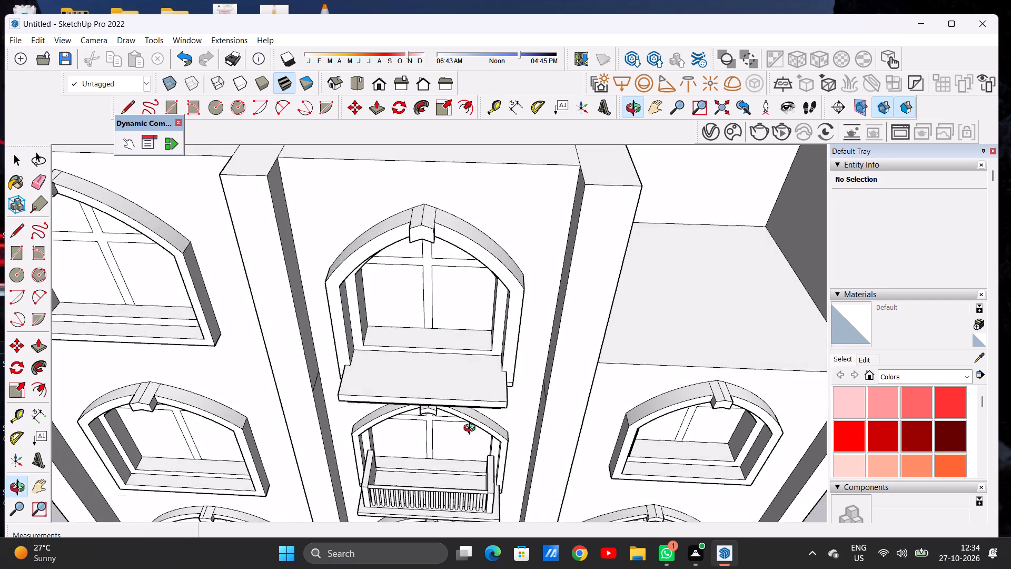
pyautogui.moveTo(472, 429); pyautogui.dragTo(472, 436, button='middle')
pyautogui.press('l')
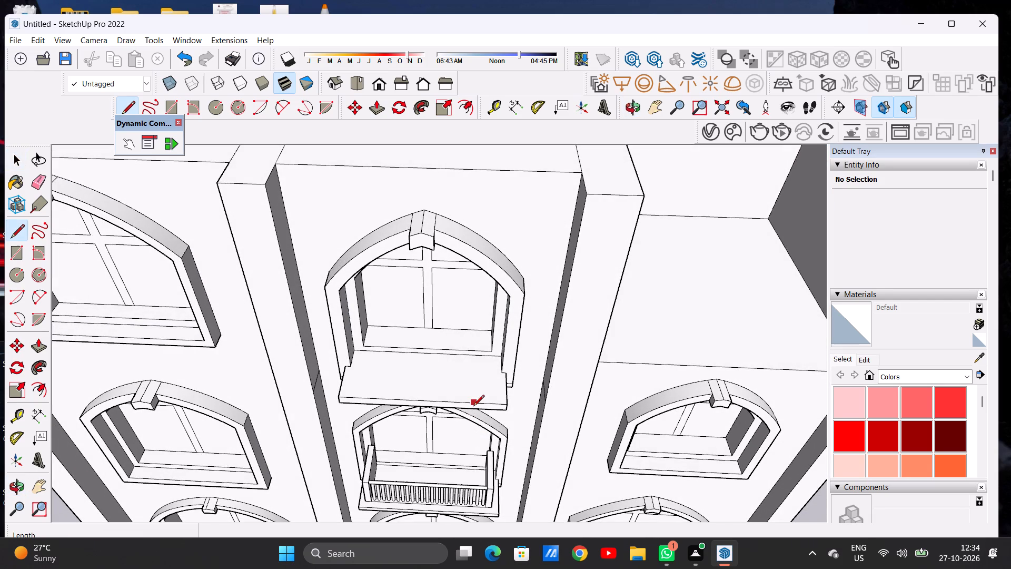
pyautogui.scroll(13, 385, 381)
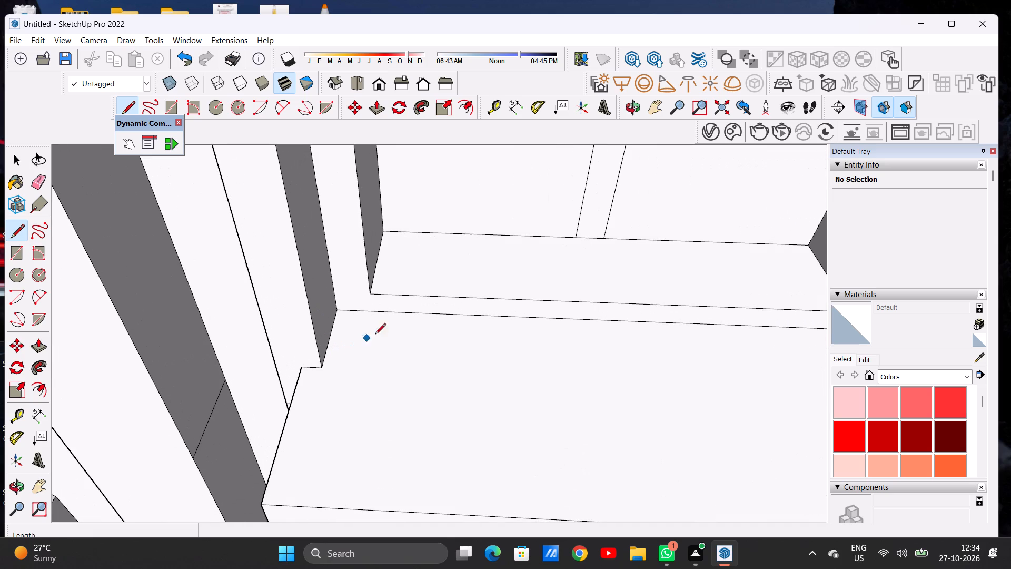
pyautogui.click(360, 313)
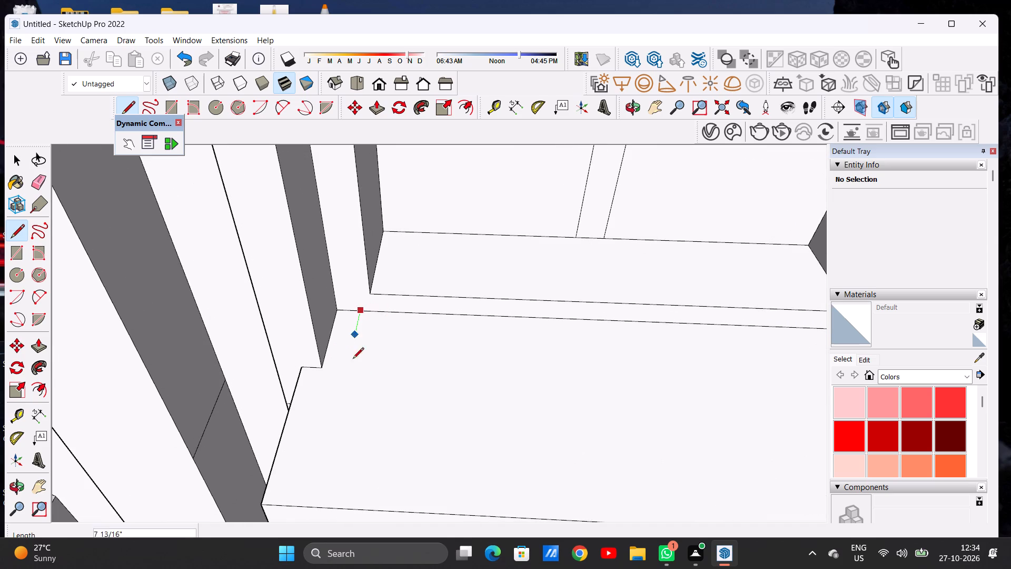
pyautogui.click(321, 481)
pyautogui.scroll(-14, 369, 478)
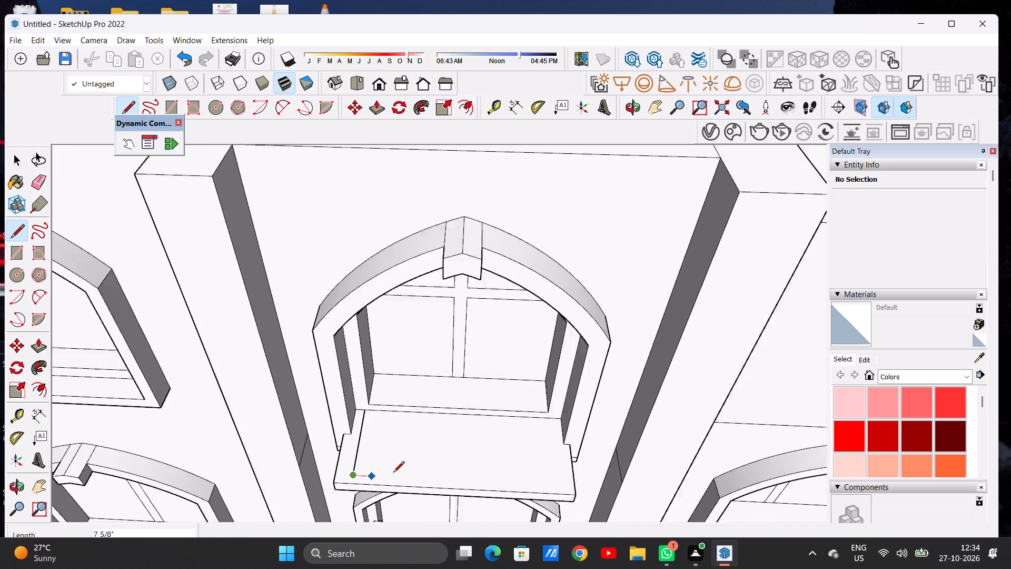
pyautogui.scroll(7, 550, 483)
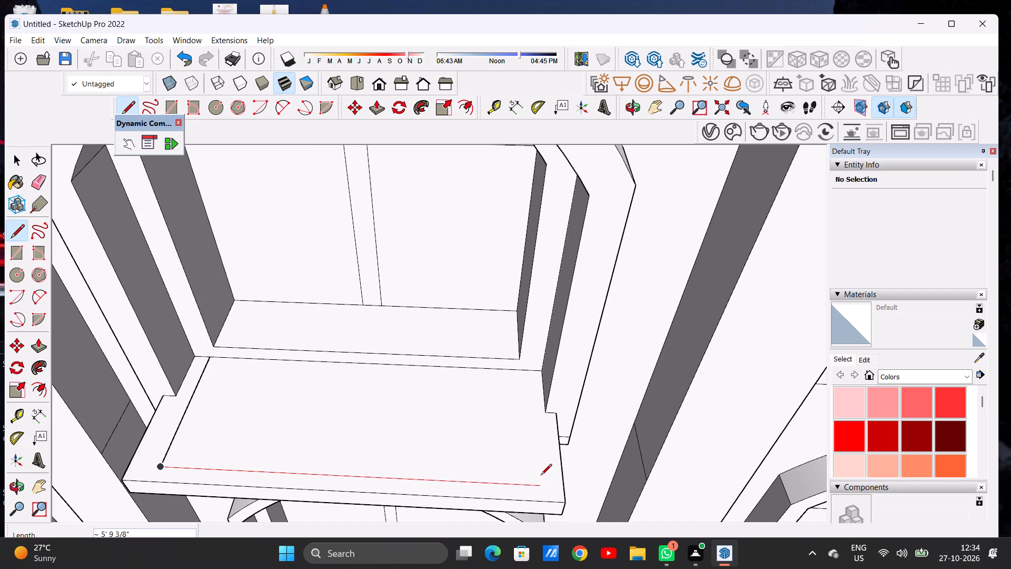
pyautogui.click(541, 476)
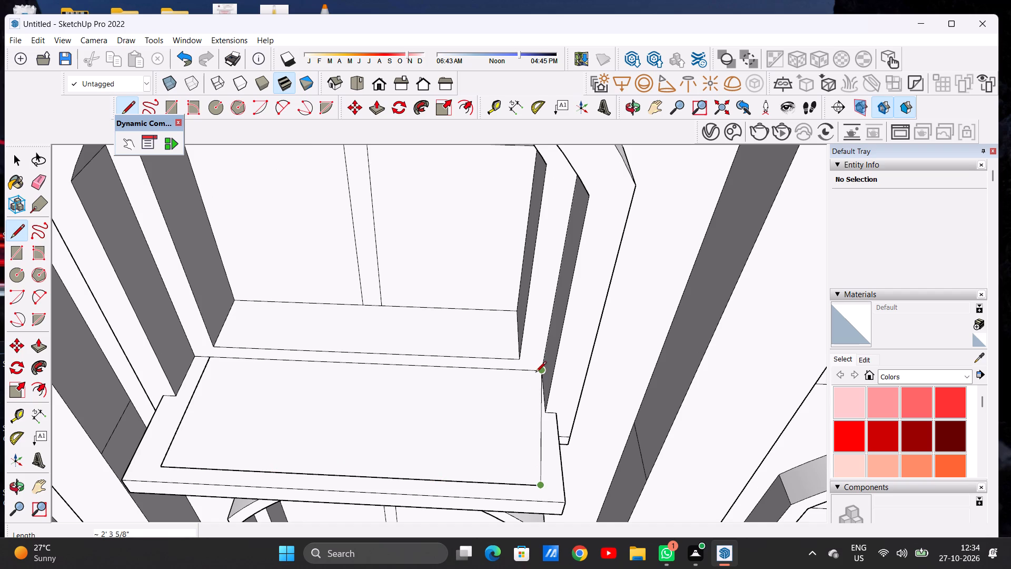
pyautogui.scroll(4, 530, 373)
pyautogui.click(530, 373)
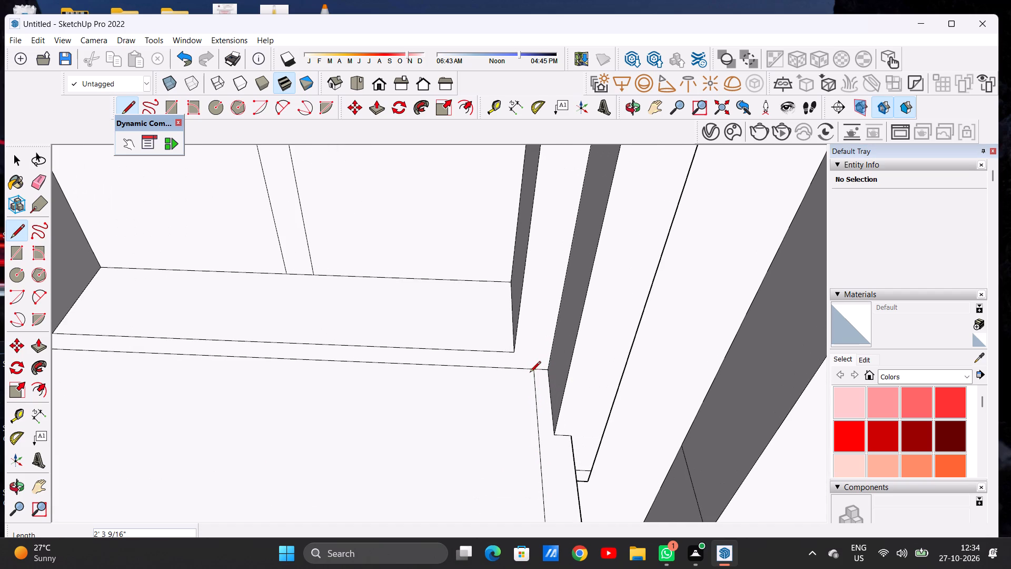
pyautogui.press('space')
pyautogui.scroll(-7, 548, 386)
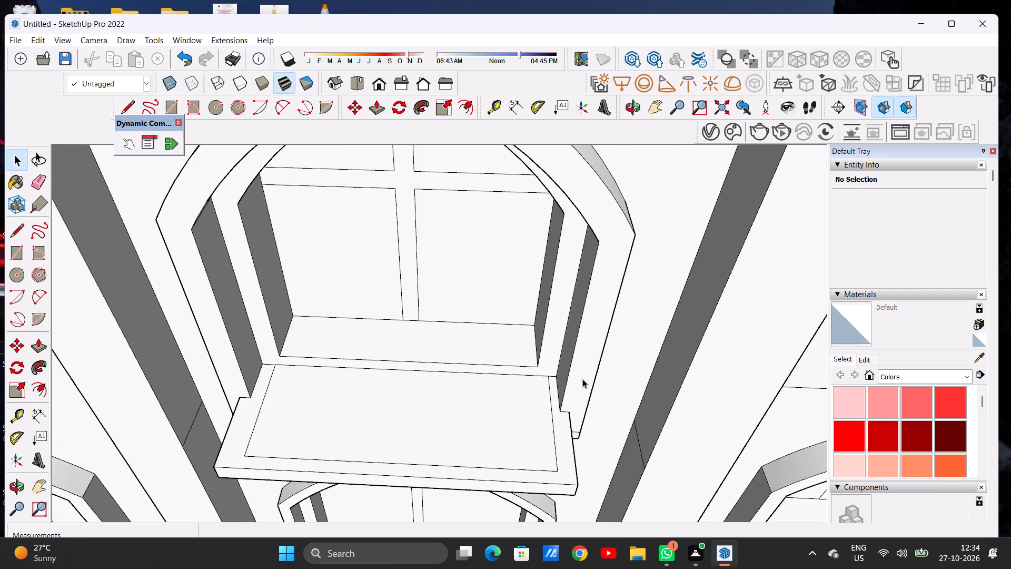
# Offset the rectangle on the slab's top face inward by about 3 5/16".
pyautogui.scroll(-3, 526, 375)
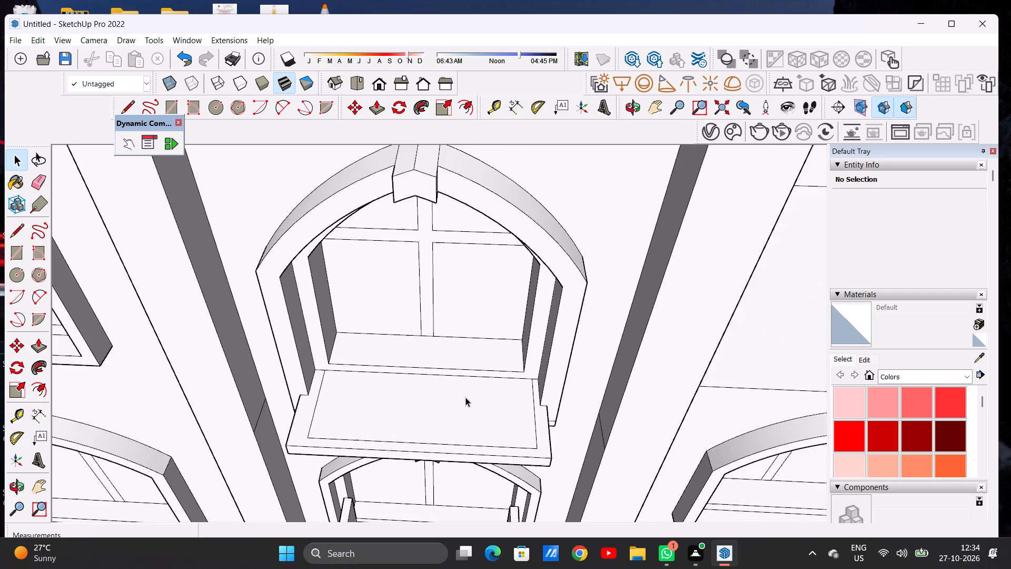
pyautogui.scroll(6, 468, 402)
pyautogui.write('OF')
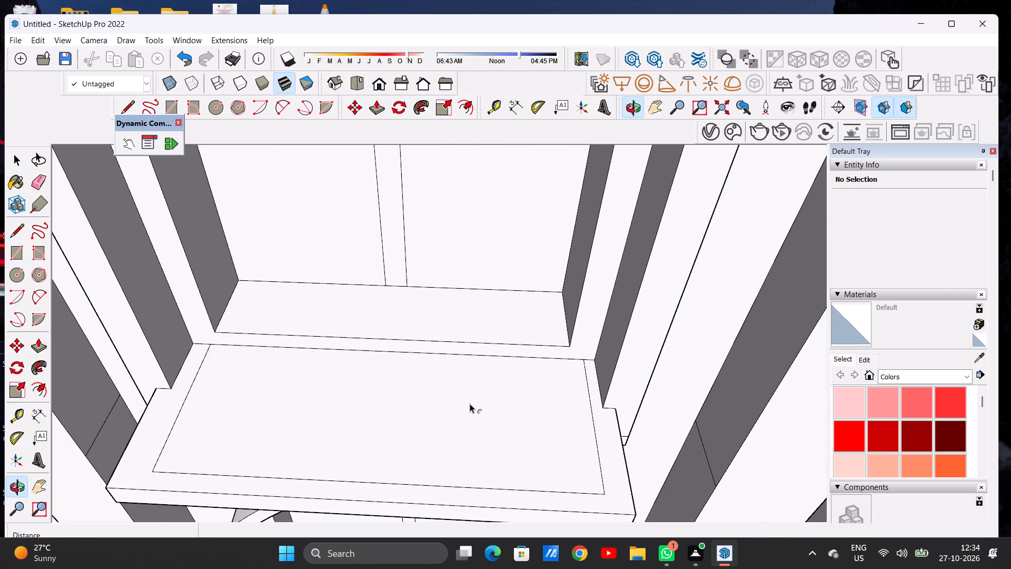
pyautogui.click(405, 387)
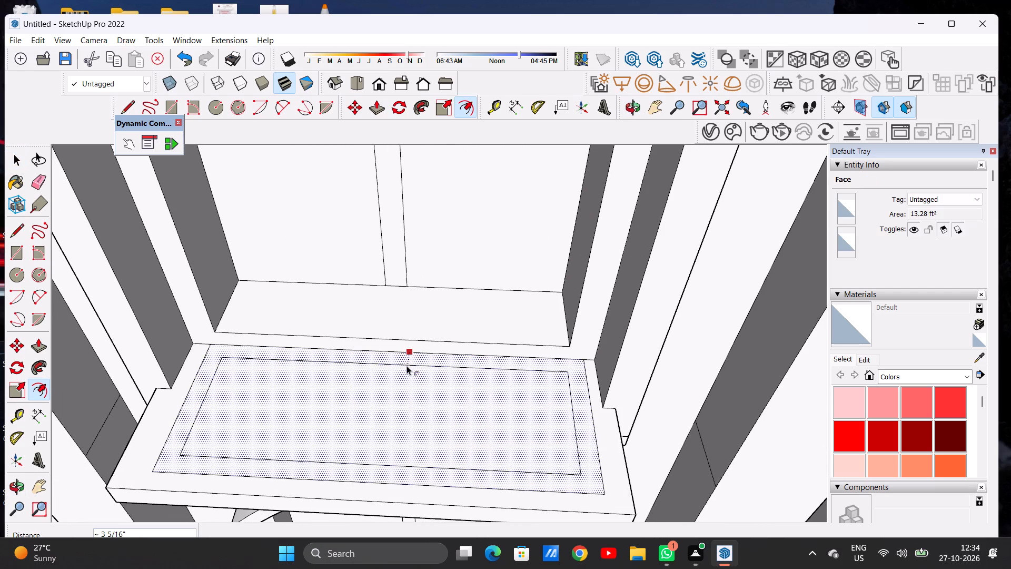
pyautogui.click(407, 366)
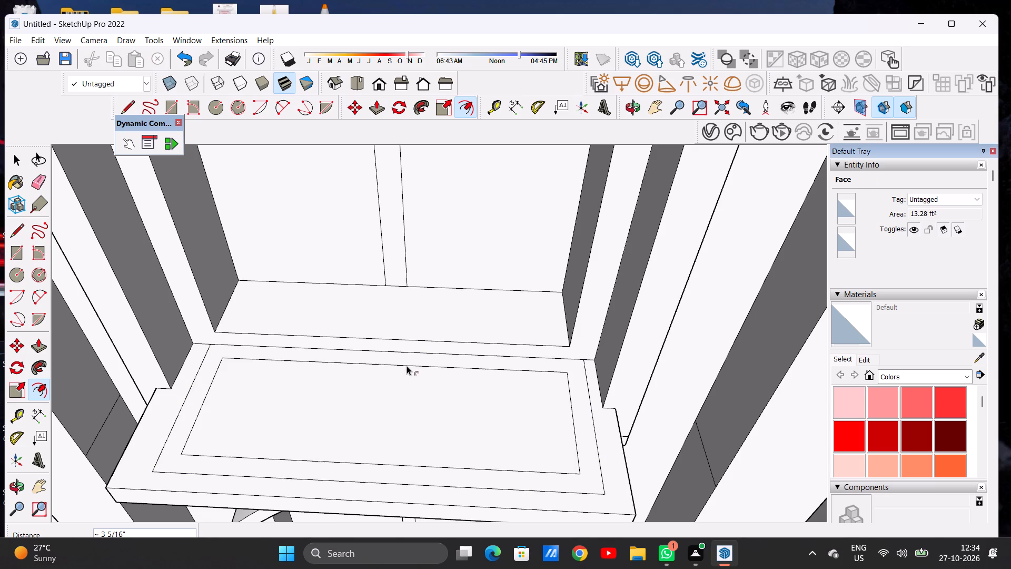
pyautogui.press('space')
# Draw lines about 3 5/16" long extending both sides of the inner rectangle back to the slab's rear edge.
pyautogui.write('L')
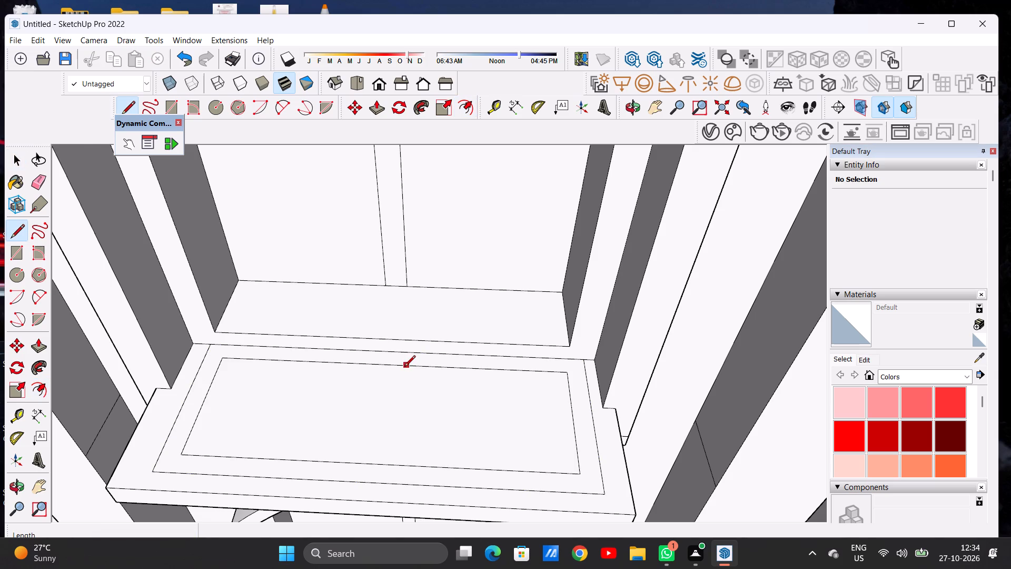
pyautogui.scroll(4, 405, 368)
pyautogui.click(651, 374)
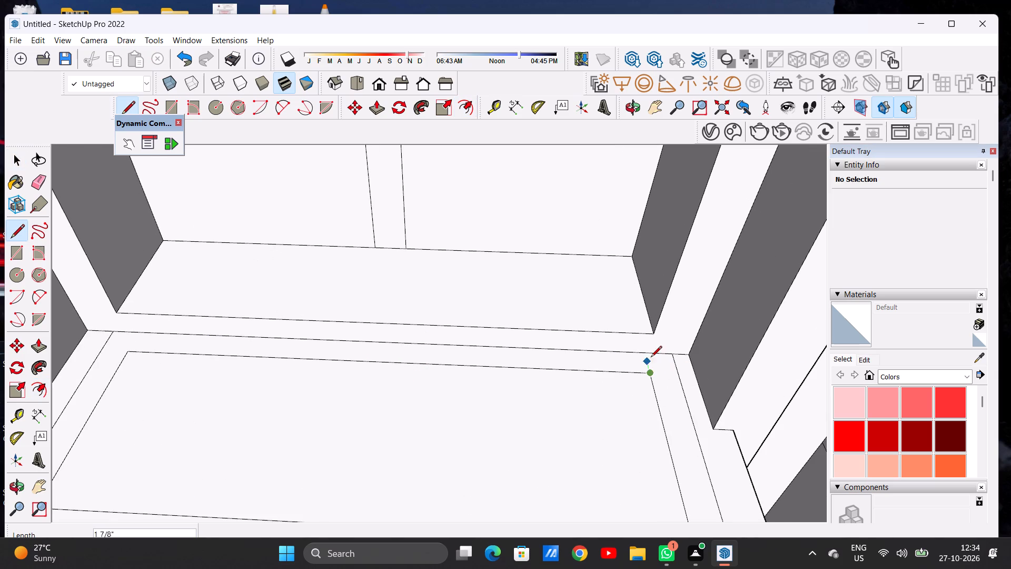
pyautogui.click(651, 355)
pyautogui.scroll(-7, 590, 386)
pyautogui.scroll(1, 356, 361)
pyautogui.scroll(-2, 354, 361)
pyautogui.scroll(6, 353, 361)
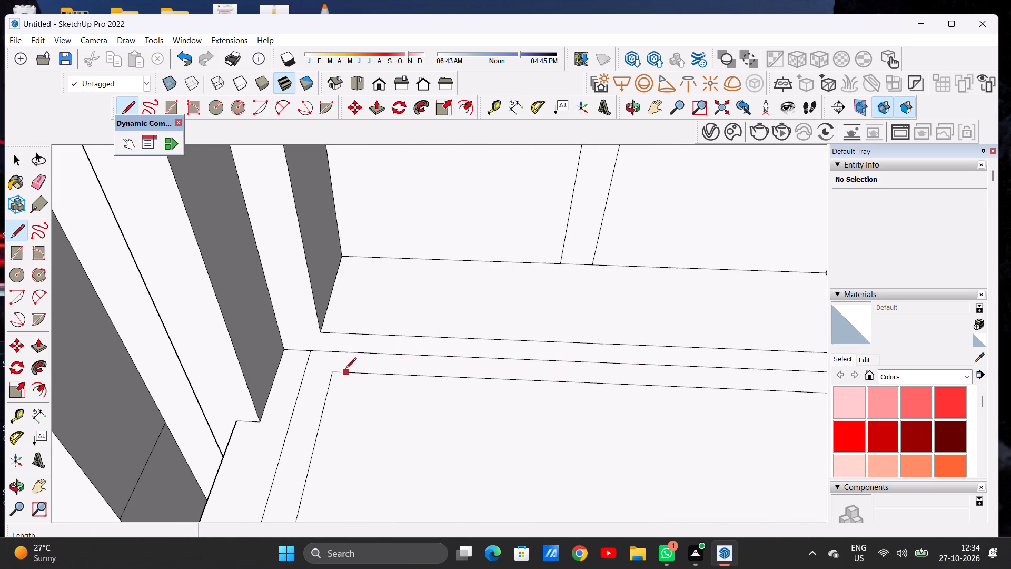
pyautogui.click(339, 368)
pyautogui.scroll(5, 339, 368)
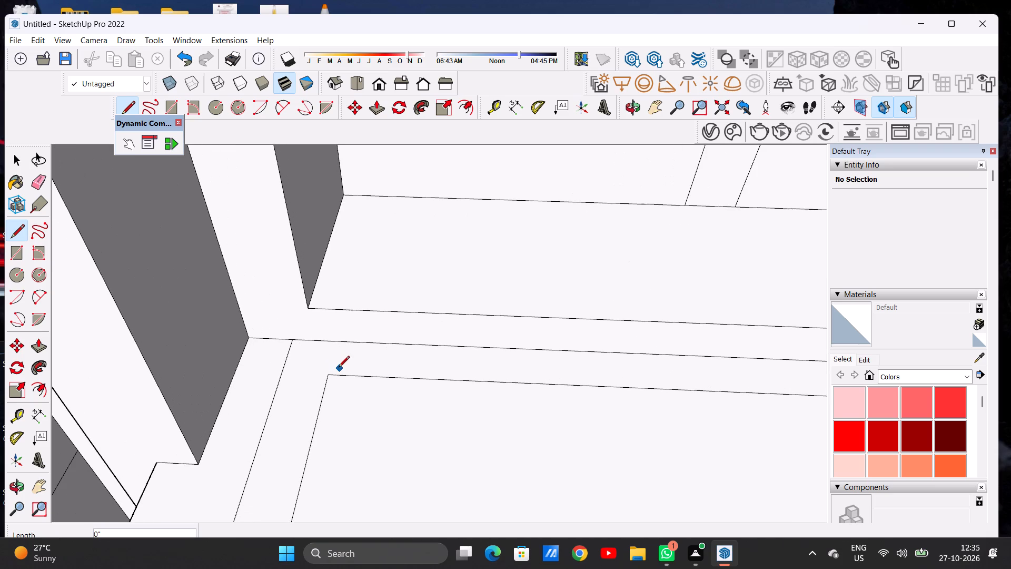
pyautogui.press('space')
pyautogui.write('L')
pyautogui.scroll(5, 344, 366)
pyautogui.click(317, 378)
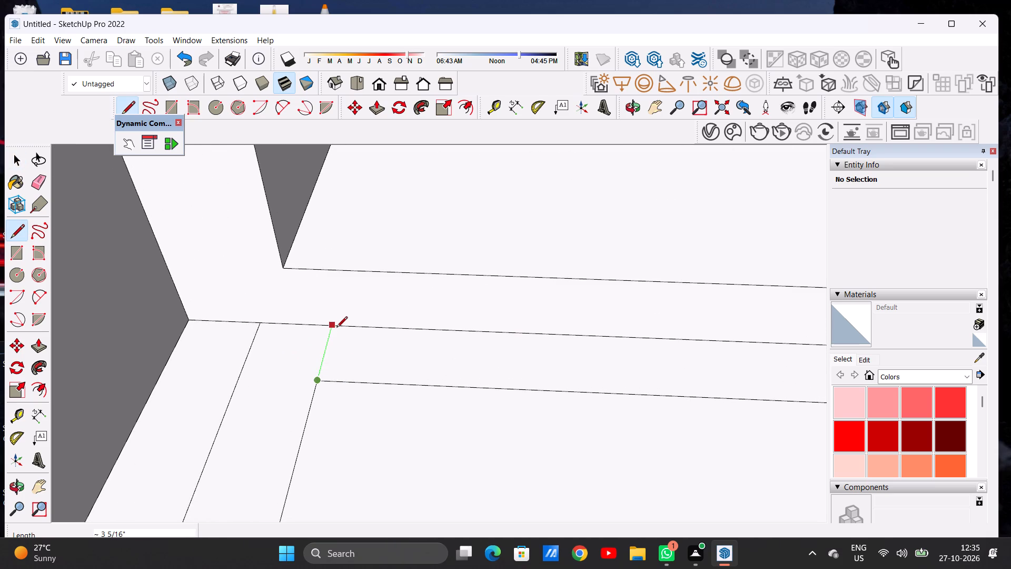
pyautogui.click(338, 325)
pyautogui.press('space')
# Erase the inner rectangle's rear edge, leaving a U-shaped strip around the slab's sides and front.
pyautogui.write('E')
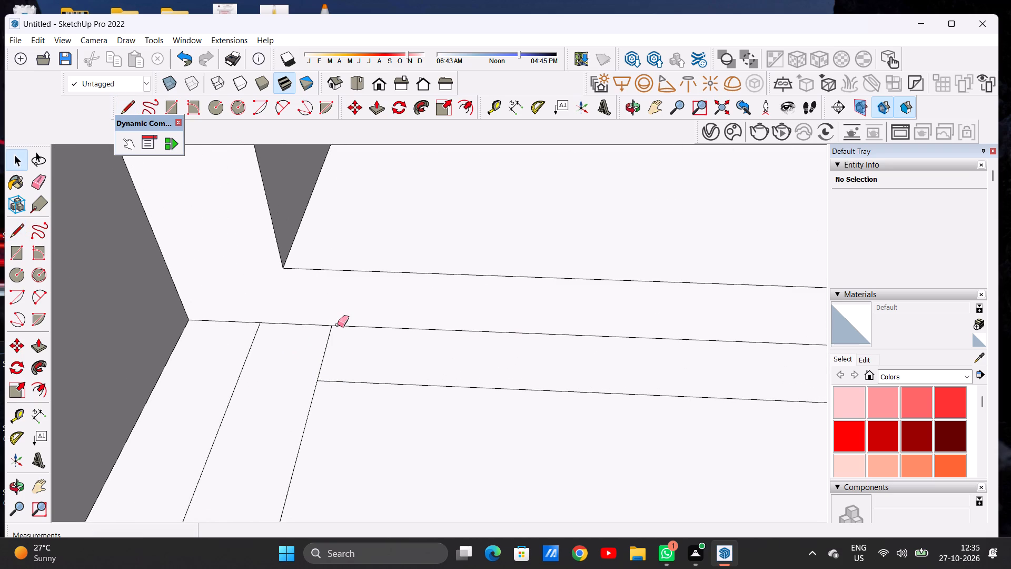
pyautogui.moveTo(393, 380); pyautogui.dragTo(394, 392)
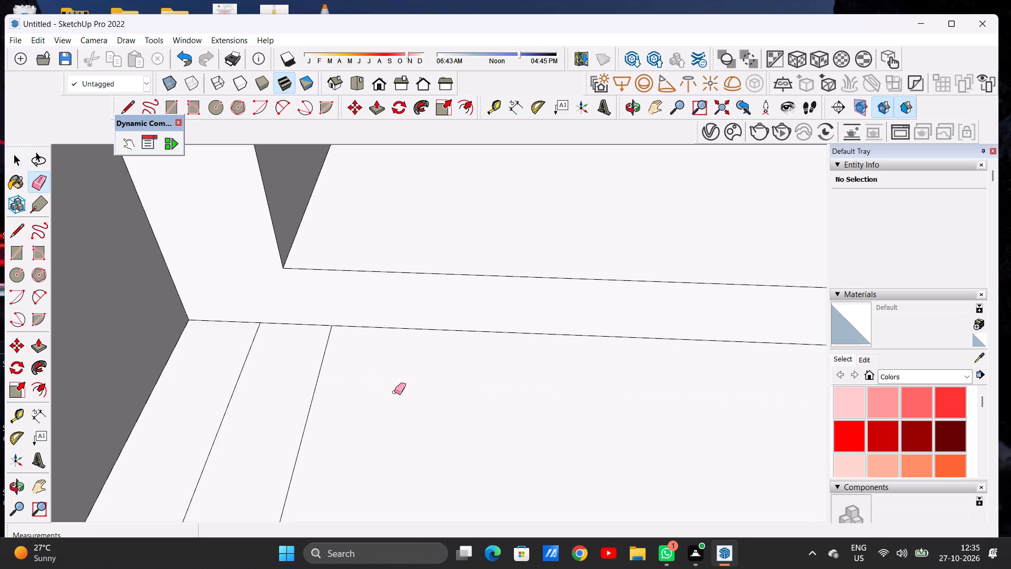
pyautogui.press('space')
# Draw lines about 3 5/16" long from the inner outline's two front corners to the outer front edge, separating the corner ends of the side strips.
pyautogui.scroll(-15, 388, 387)
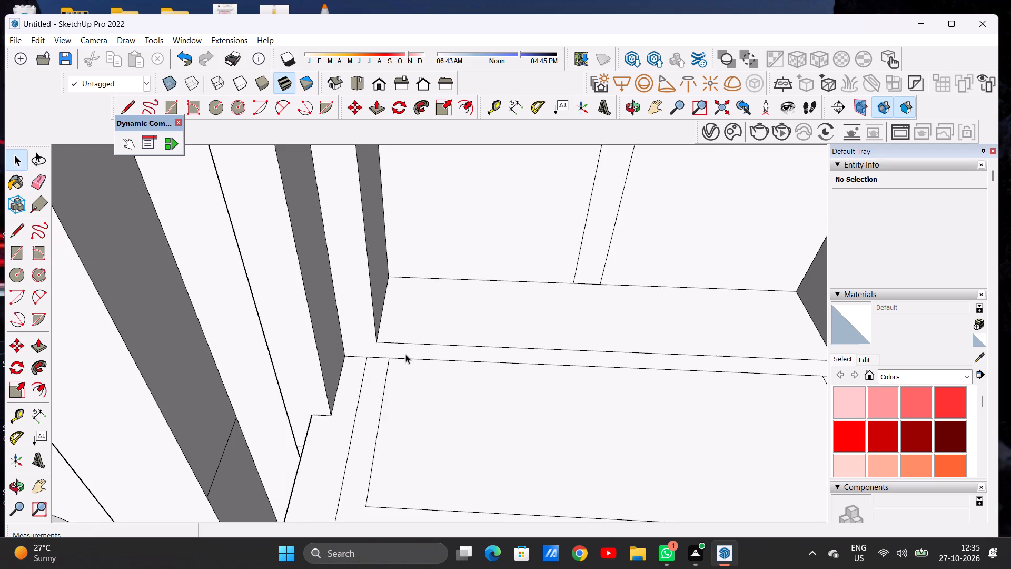
pyautogui.scroll(-4, 405, 354)
pyautogui.scroll(1, 402, 353)
pyautogui.scroll(-3, 402, 352)
pyautogui.scroll(8, 561, 417)
pyautogui.press('l')
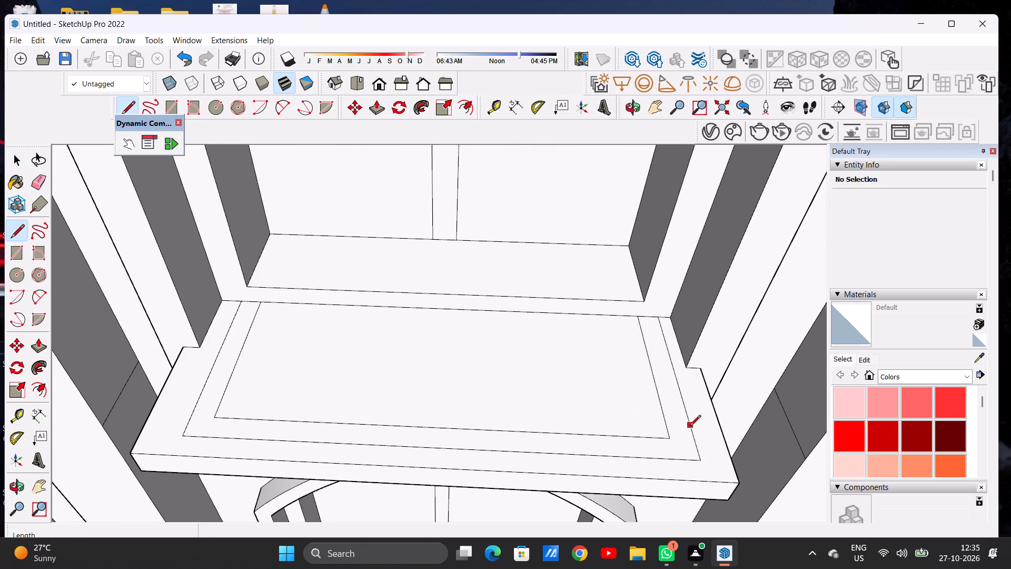
pyautogui.scroll(4, 679, 440)
pyautogui.click(669, 439)
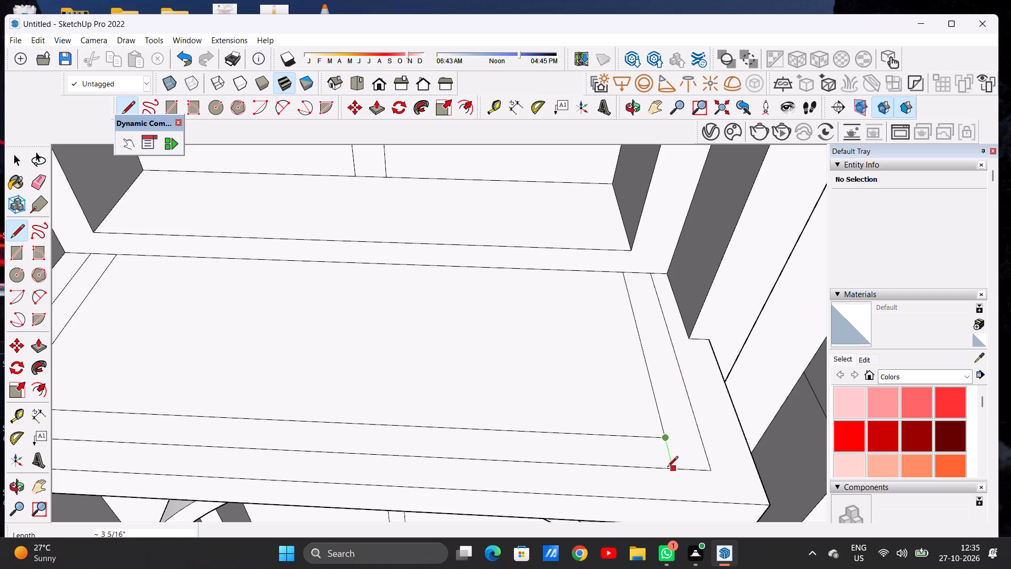
pyautogui.click(670, 464)
pyautogui.scroll(-12, 669, 443)
pyautogui.scroll(4, 412, 435)
pyautogui.scroll(-1, 412, 435)
pyautogui.scroll(1, 412, 435)
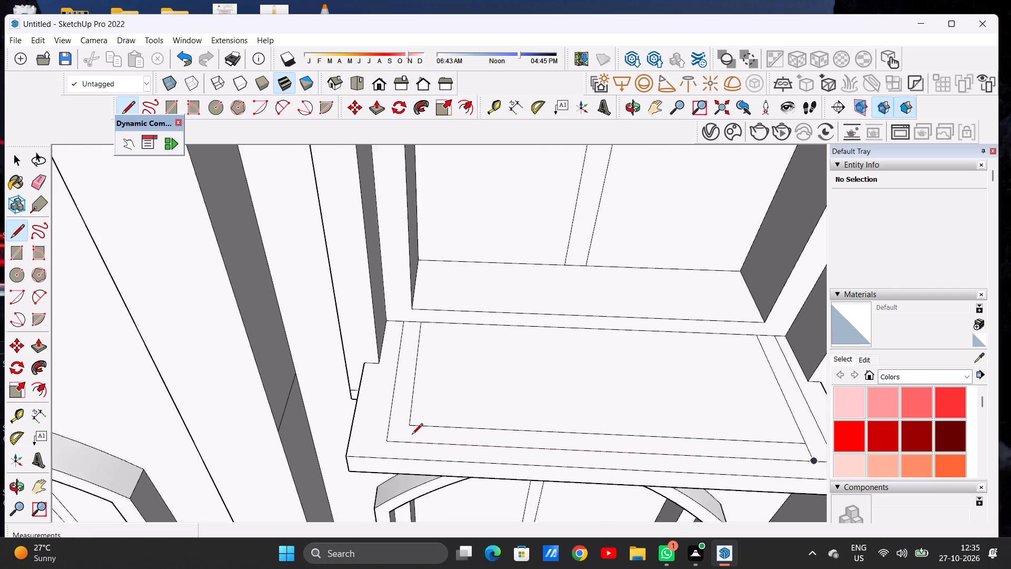
pyautogui.scroll(9, 412, 435)
pyautogui.scroll(-1, 413, 418)
pyautogui.scroll(5, 413, 418)
pyautogui.click(412, 416)
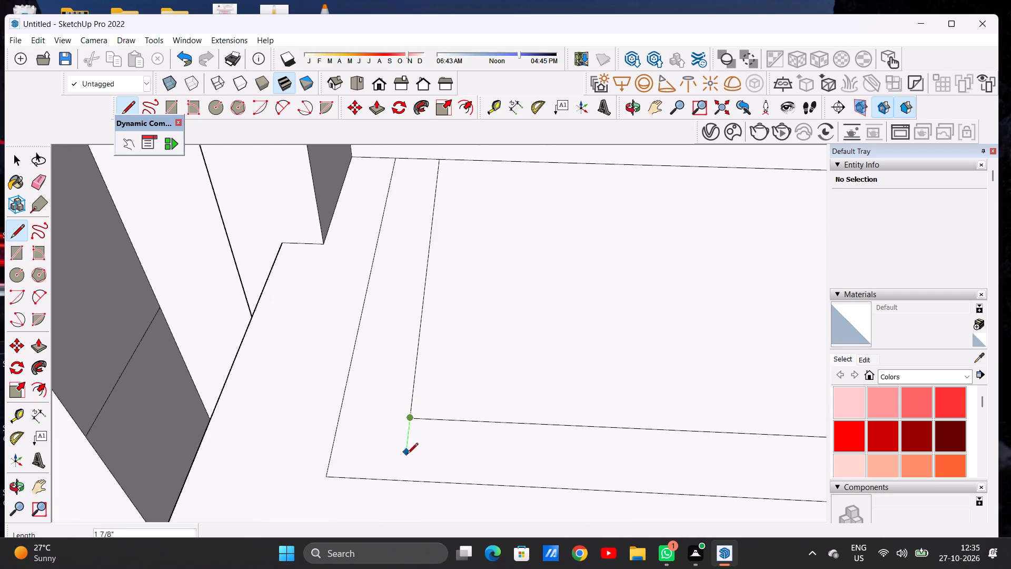
pyautogui.click(406, 478)
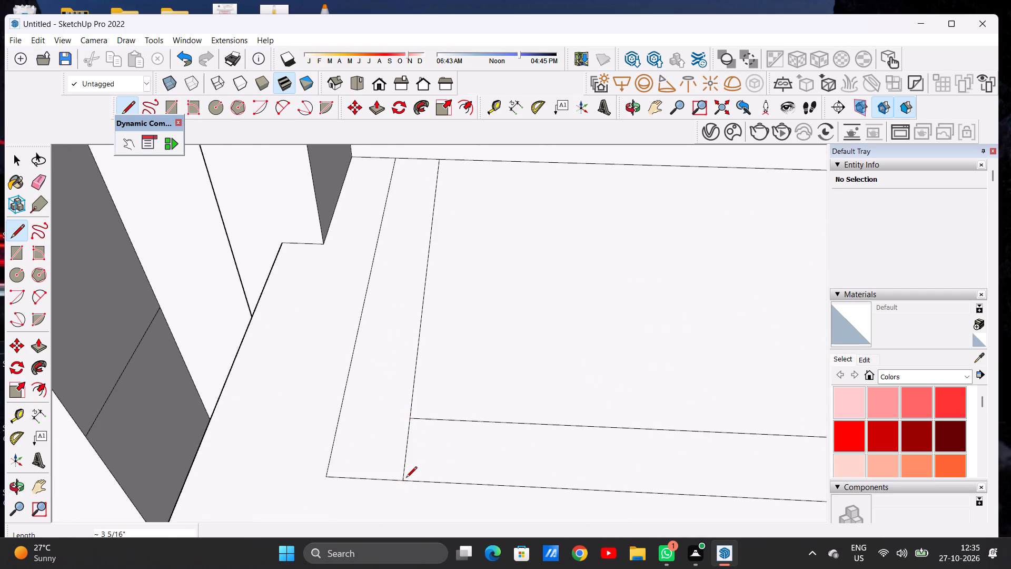
pyautogui.press('space')
# Measure the height of the left side wall's front edge on the railed balcony one storey below.
pyautogui.scroll(-9, 411, 504)
pyautogui.scroll(1, 404, 450)
pyautogui.scroll(-2, 404, 450)
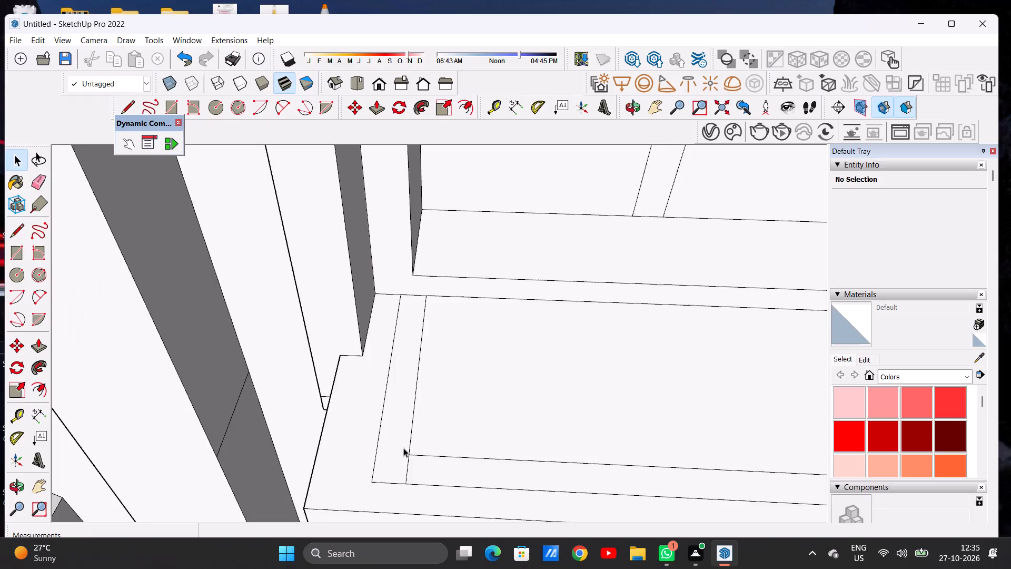
pyautogui.scroll(-15, 403, 448)
pyautogui.moveTo(479, 417); pyautogui.dragTo(493, 360, button='middle')
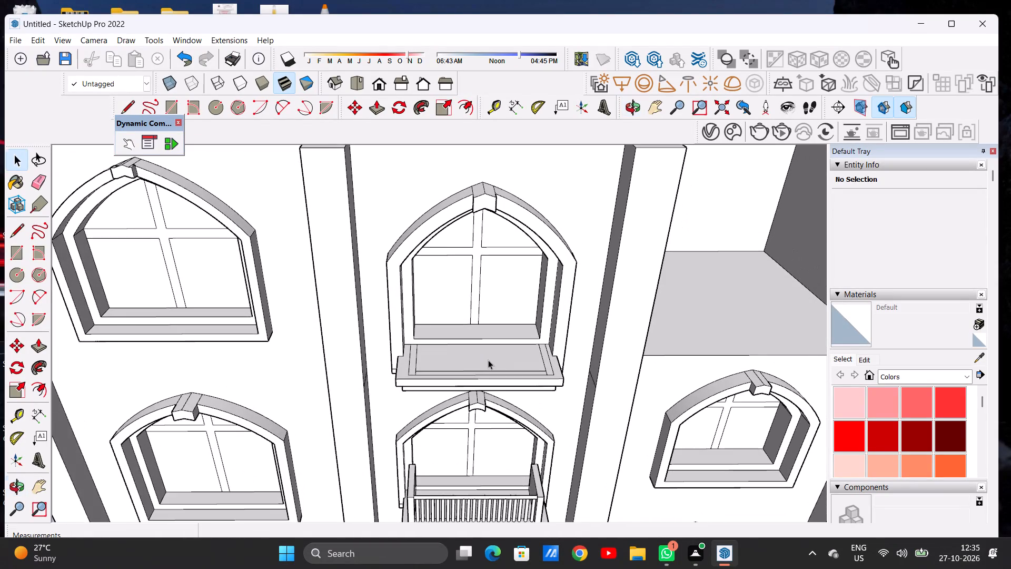
pyautogui.scroll(-5, 474, 357)
pyautogui.scroll(6, 438, 454)
pyautogui.moveTo(424, 457); pyautogui.dragTo(423, 436, button='middle')
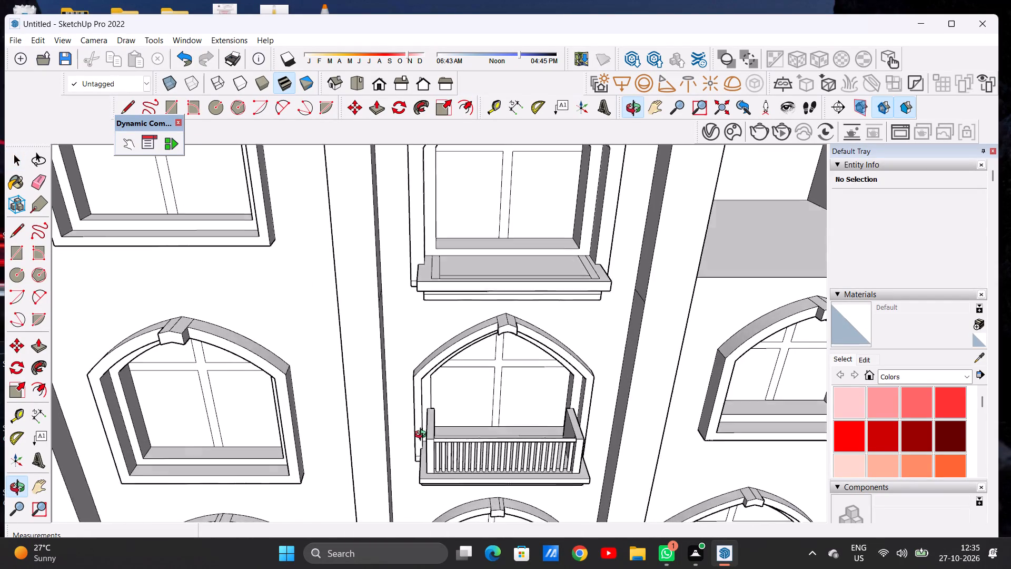
pyautogui.moveTo(423, 436); pyautogui.dragTo(417, 380, button='middle')
pyautogui.moveTo(417, 378); pyautogui.dragTo(419, 371, button='middle')
pyautogui.scroll(3, 436, 458)
pyautogui.scroll(-1, 439, 461)
pyautogui.scroll(7, 439, 461)
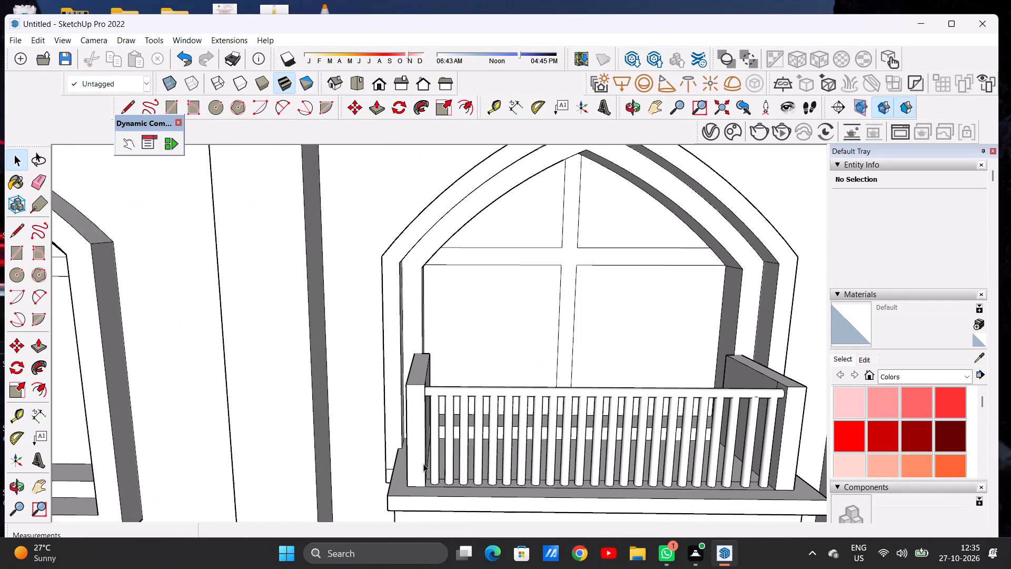
pyautogui.click(506, 102)
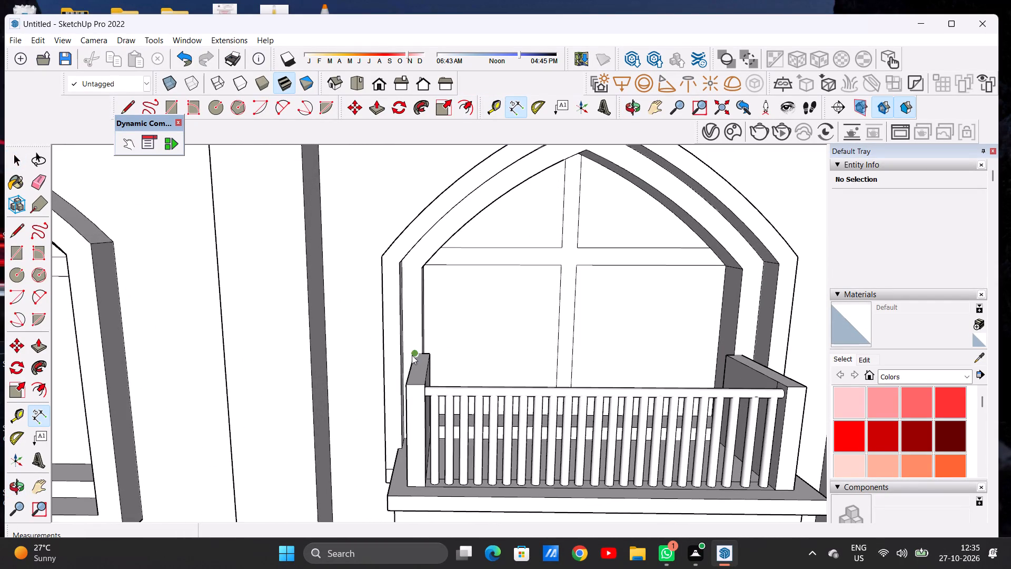
pyautogui.scroll(5, 411, 380)
pyautogui.click(403, 387)
pyautogui.scroll(-8, 410, 372)
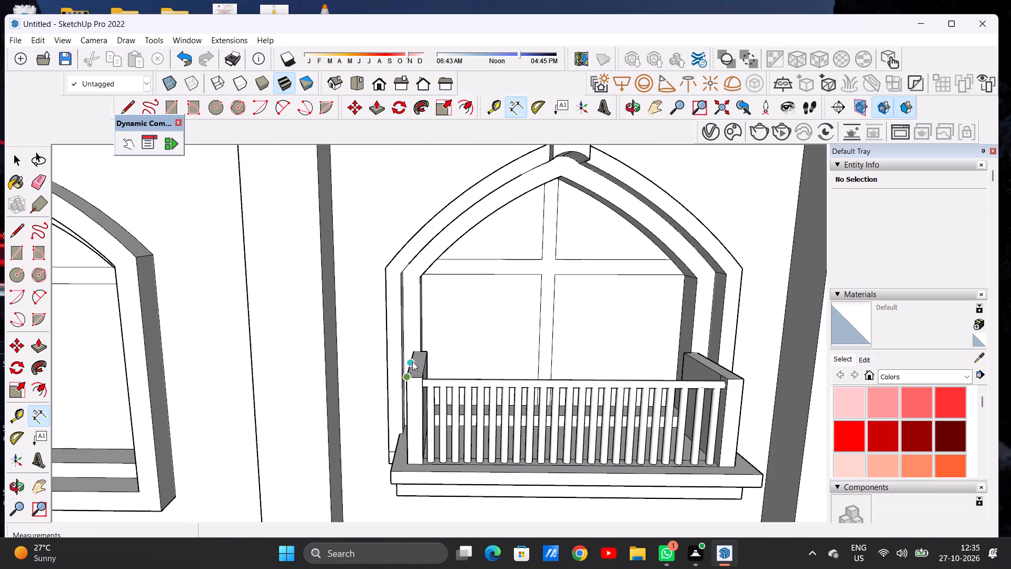
pyautogui.scroll(-4, 412, 361)
pyautogui.scroll(10, 408, 436)
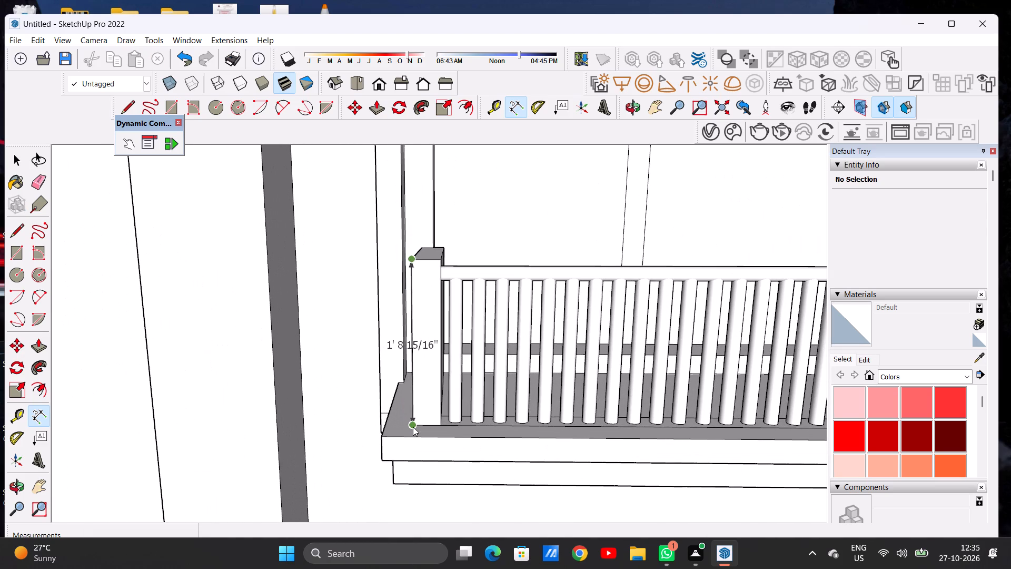
pyautogui.click(413, 427)
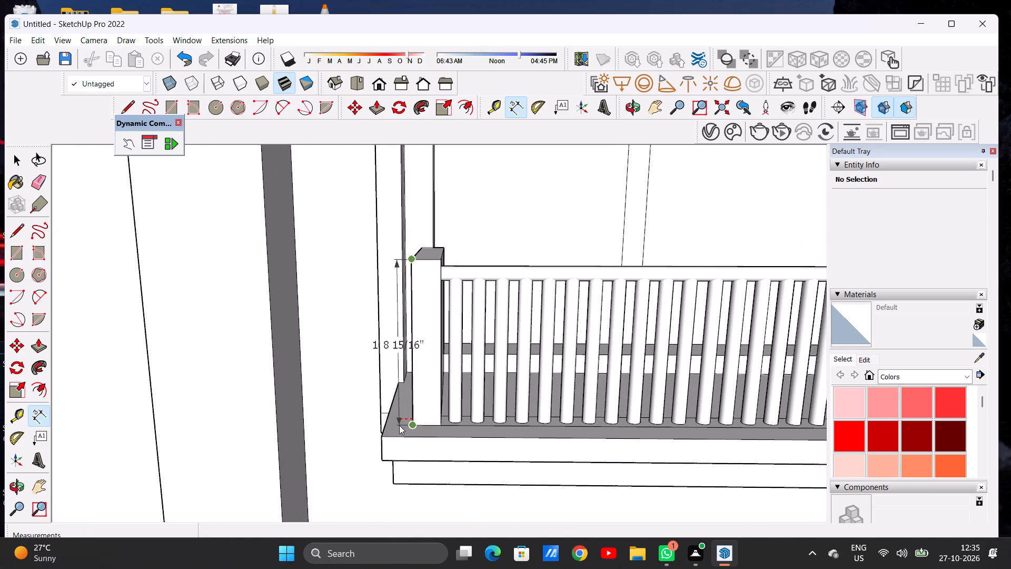
pyautogui.press('space')
pyautogui.scroll(-3, 560, 478)
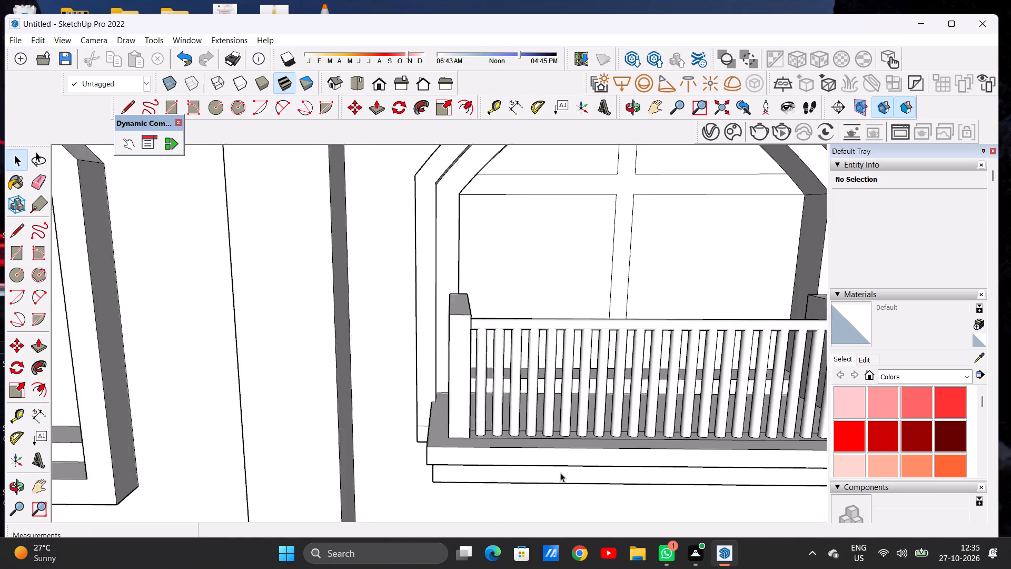
# Push/Pull the right side strip on the top-storey balcony slab up 2' to form a side wall.
pyautogui.scroll(-19, 560, 473)
pyautogui.scroll(7, 543, 300)
pyautogui.moveTo(597, 285); pyautogui.dragTo(592, 295, button='middle')
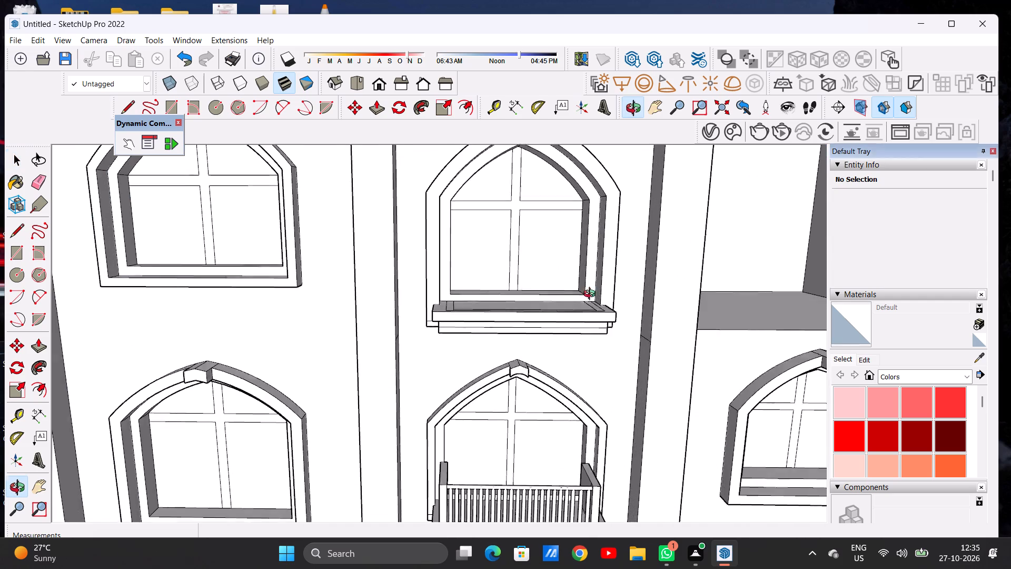
pyautogui.moveTo(592, 295); pyautogui.dragTo(586, 320, button='middle')
pyautogui.moveTo(585, 328); pyautogui.dragTo(584, 336, button='middle')
pyautogui.press('p')
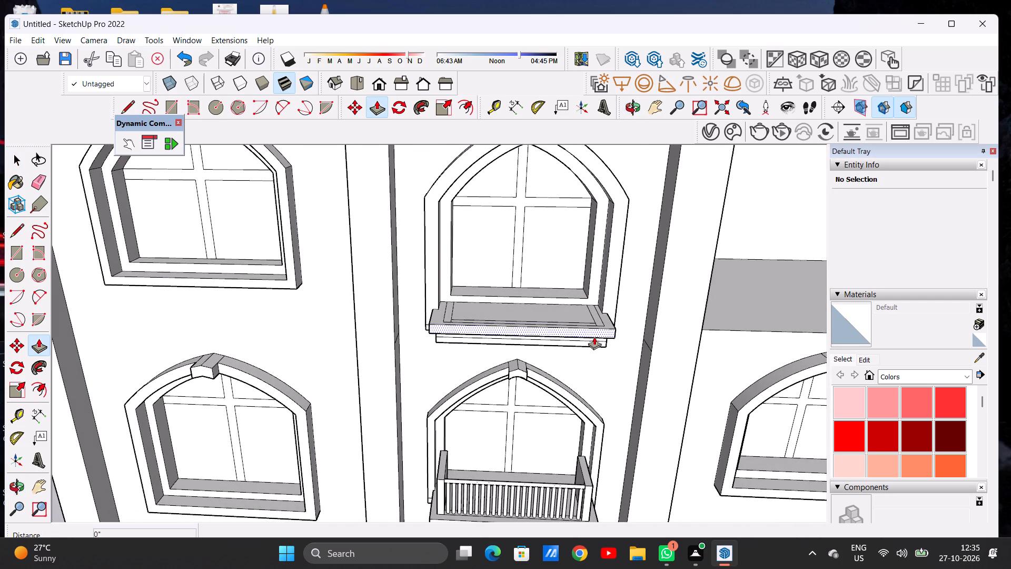
pyautogui.scroll(13, 590, 303)
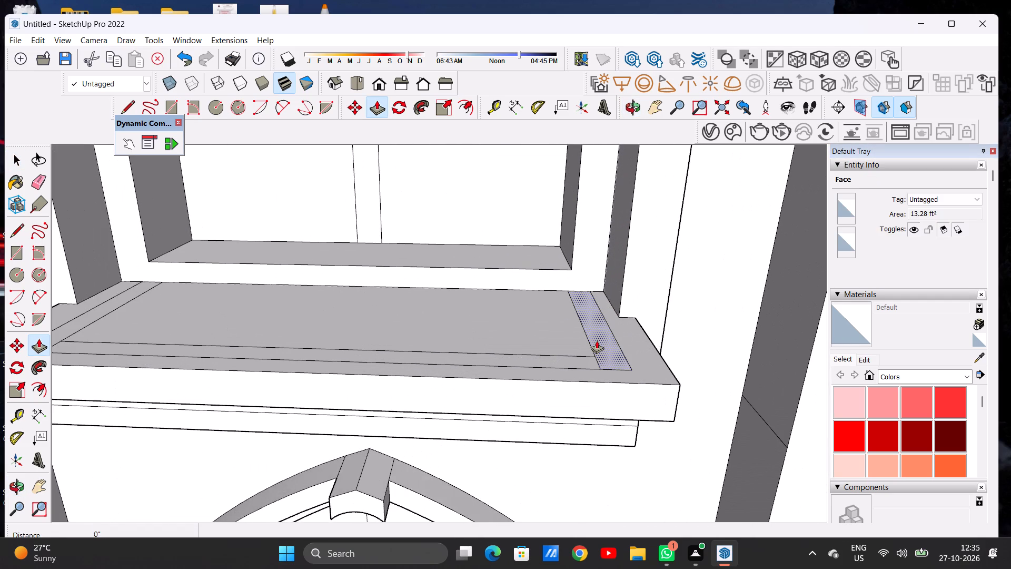
pyautogui.click(597, 340)
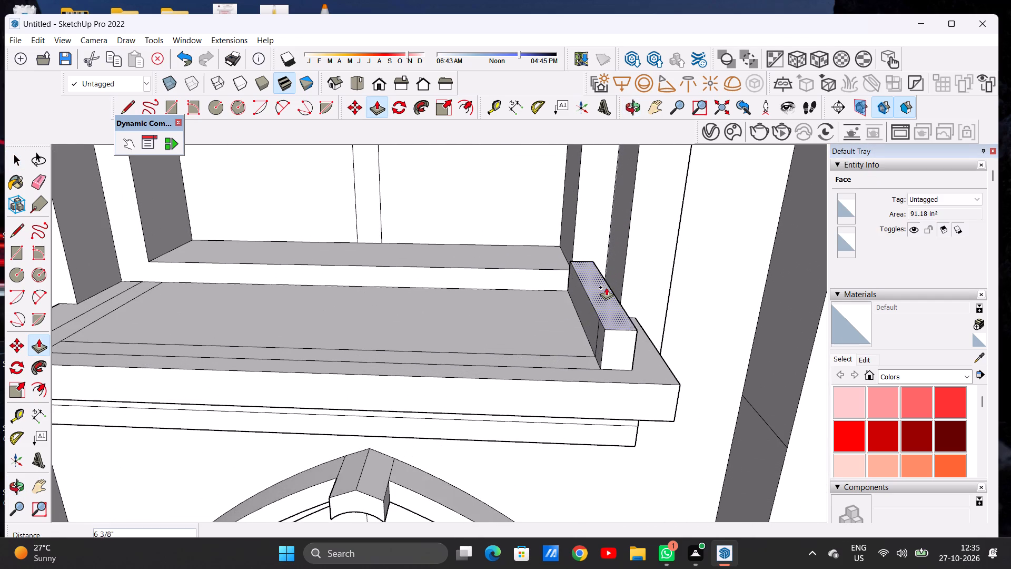
pyautogui.scroll(-14, 608, 297)
pyautogui.scroll(8, 630, 222)
pyautogui.scroll(-2, 588, 270)
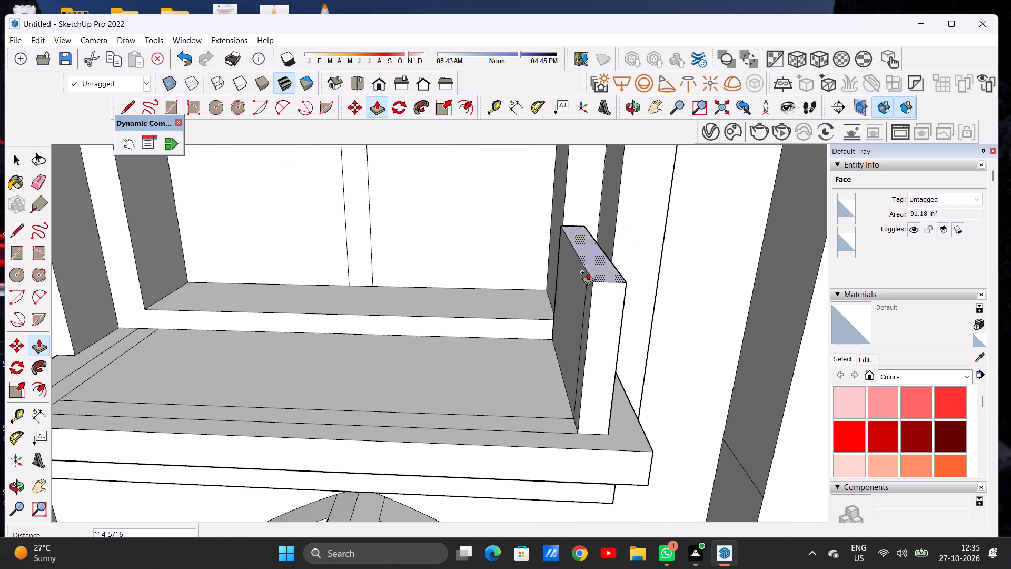
pyautogui.scroll(-15, 588, 272)
pyautogui.moveTo(594, 296); pyautogui.dragTo(600, 268, button='middle')
pyautogui.scroll(1, 604, 257)
pyautogui.scroll(-1, 604, 257)
pyautogui.scroll(3, 604, 257)
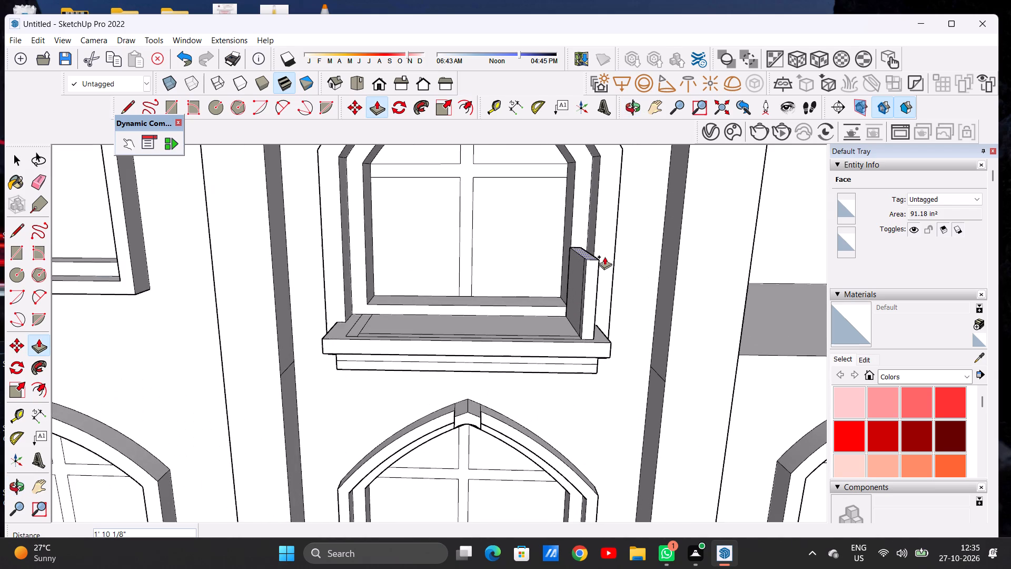
pyautogui.press('2')
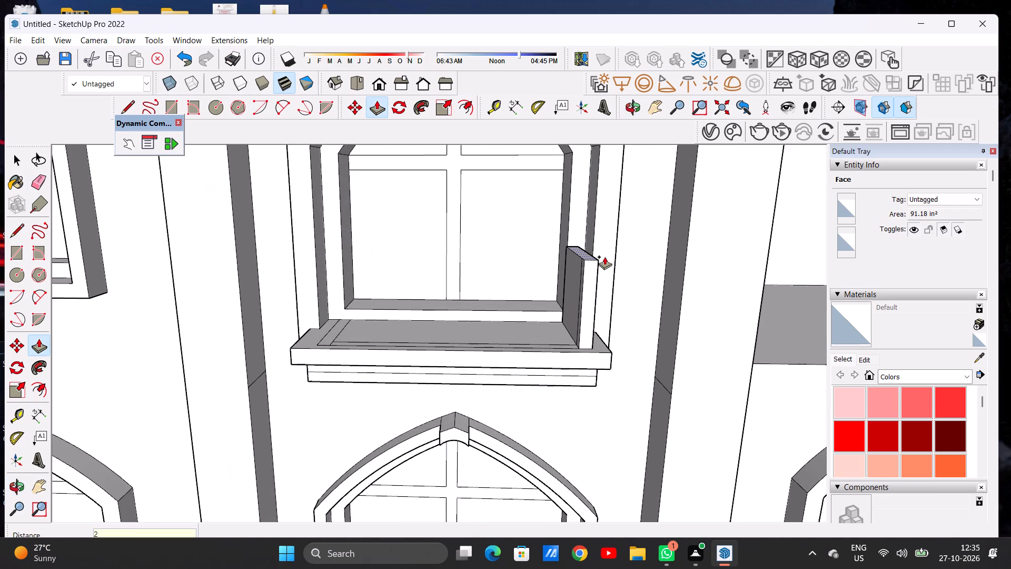
pyautogui.press("'")
pyautogui.press('Return')
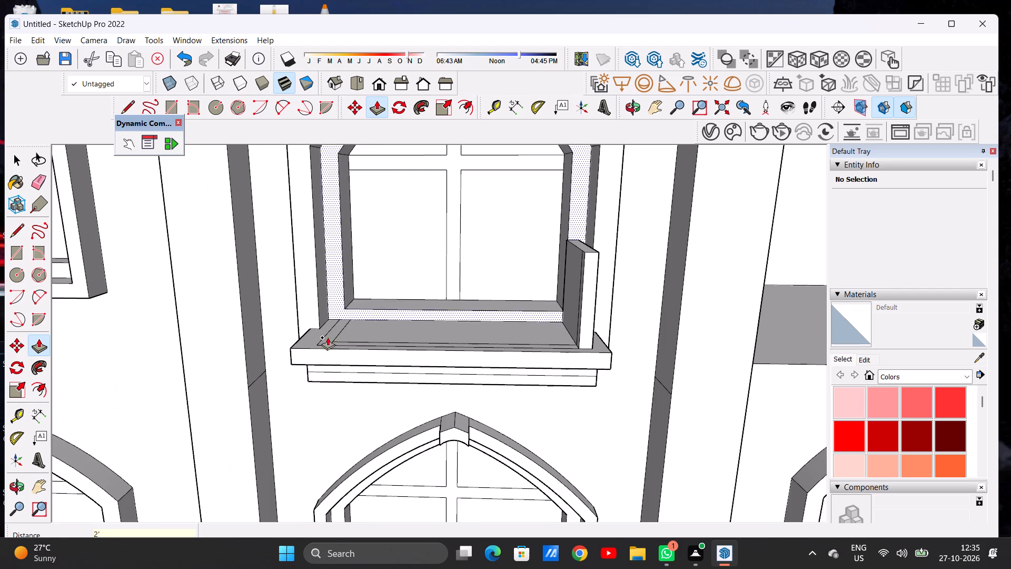
# Push/Pull the left side strip of the same slab up 2', level with the right side wall's top.
pyautogui.scroll(7, 311, 334)
pyautogui.click(346, 346)
pyautogui.scroll(-12, 352, 303)
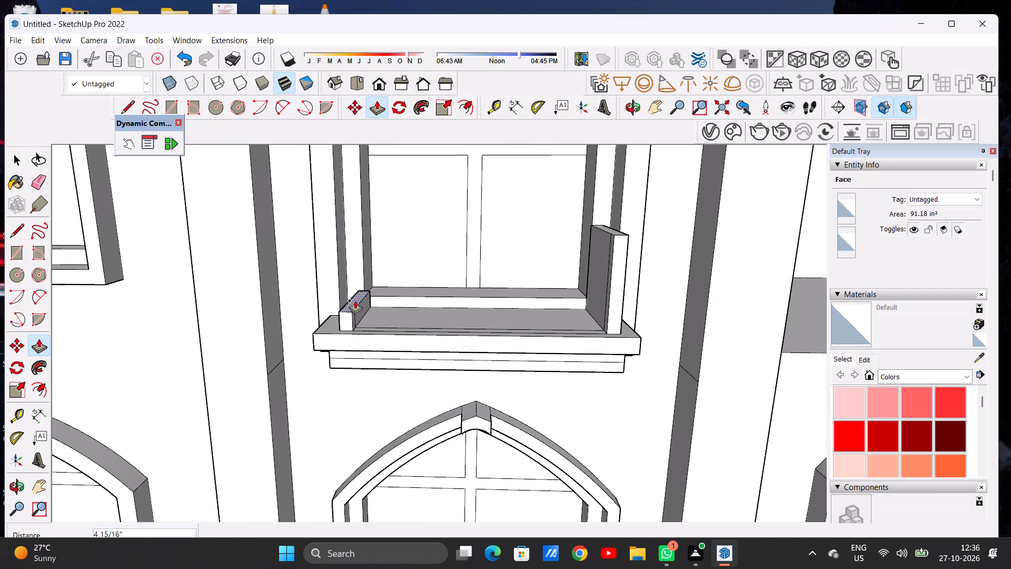
pyautogui.click(619, 233)
pyautogui.press('space')
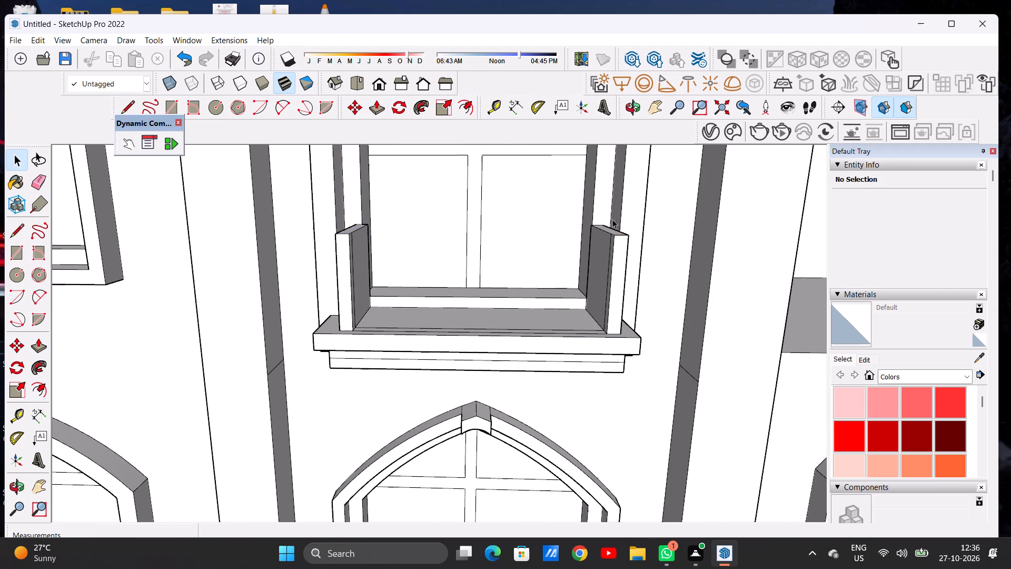
# Draw a circle of about 7/8" radius on the left side wall's inner face, near its top front corner.
pyautogui.scroll(-16, 555, 254)
pyautogui.scroll(6, 485, 300)
pyautogui.moveTo(485, 281); pyautogui.dragTo(366, 256, button='middle')
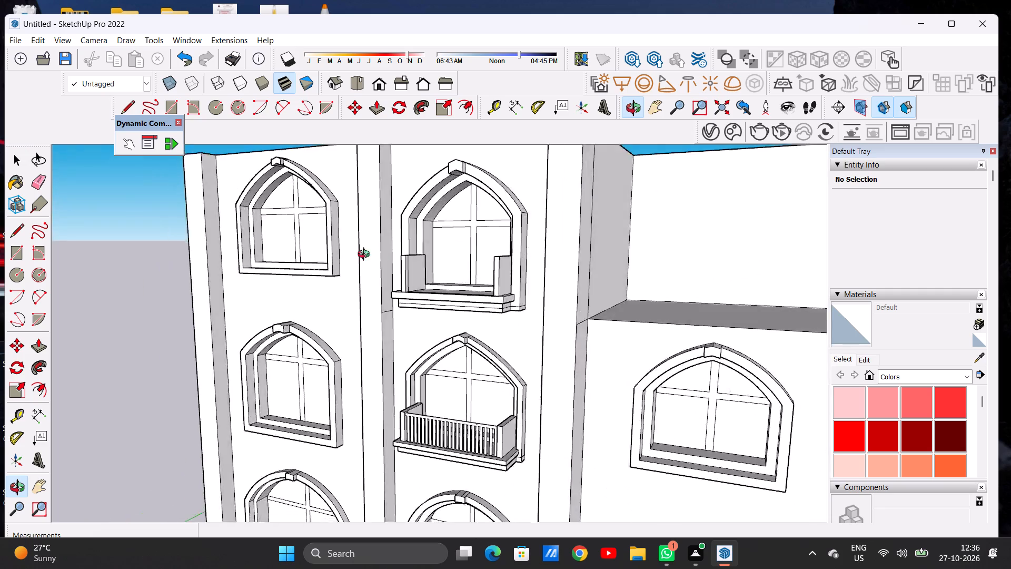
pyautogui.moveTo(366, 256); pyautogui.dragTo(406, 366, button='middle')
pyautogui.scroll(9, 436, 310)
pyautogui.moveTo(399, 308); pyautogui.dragTo(226, 315, button='middle')
pyautogui.scroll(-3, 332, 318)
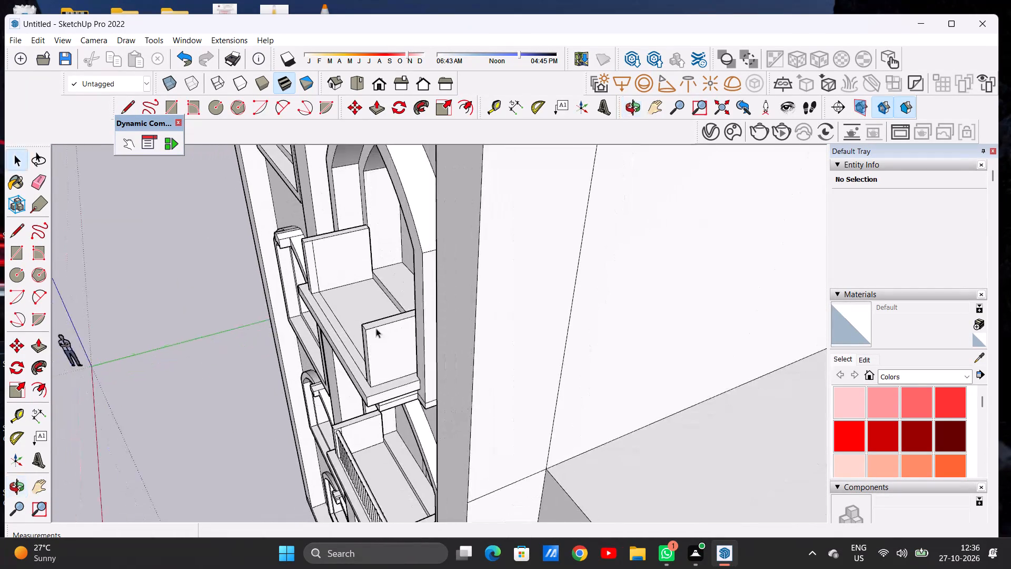
pyautogui.scroll(-3, 376, 328)
pyautogui.moveTo(331, 295); pyautogui.dragTo(290, 219, button='middle')
pyautogui.scroll(10, 309, 195)
pyautogui.moveTo(339, 291); pyautogui.dragTo(325, 278, button='middle')
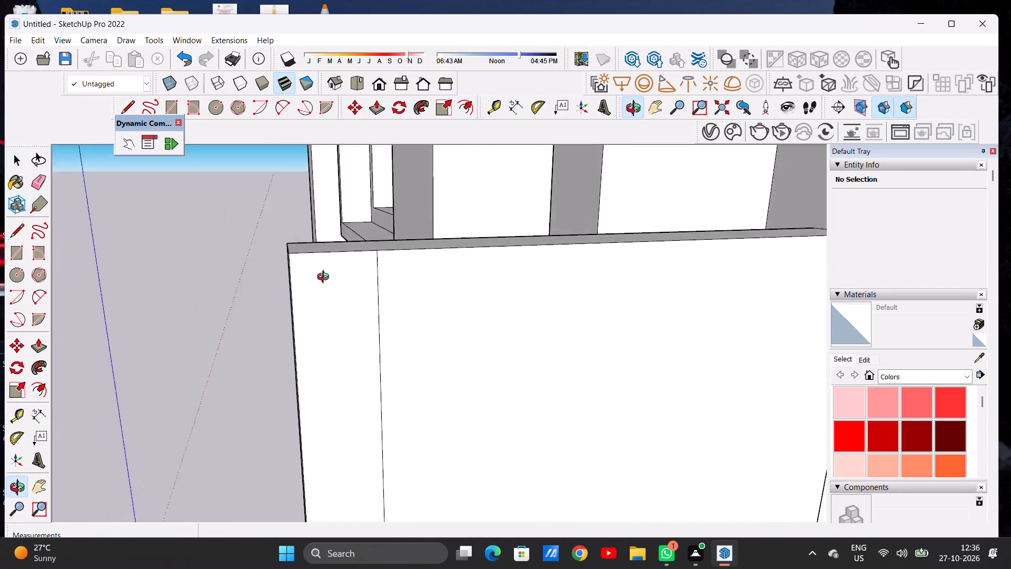
pyautogui.moveTo(325, 278); pyautogui.dragTo(290, 253, button='middle')
pyautogui.press('c')
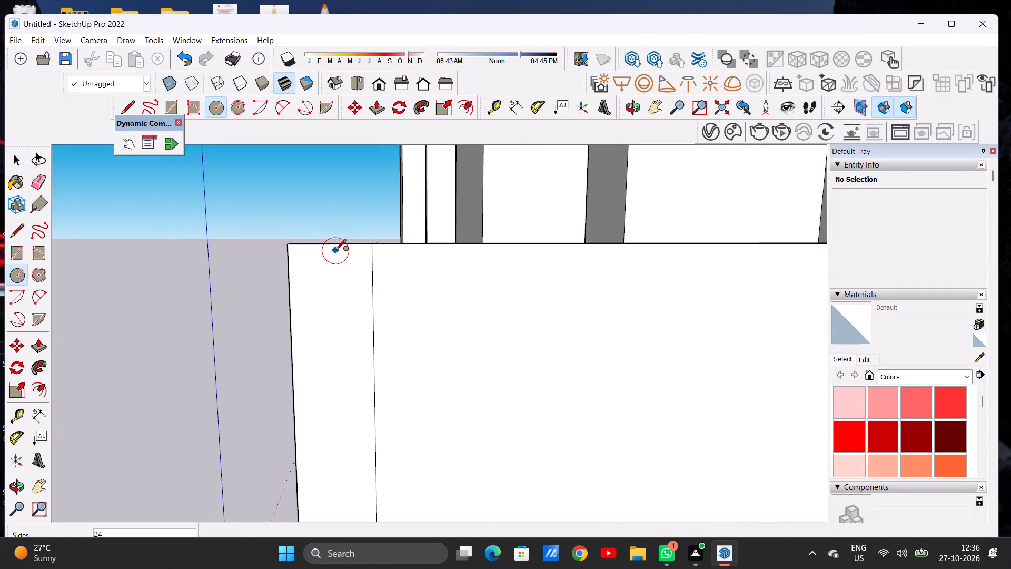
pyautogui.click(333, 294)
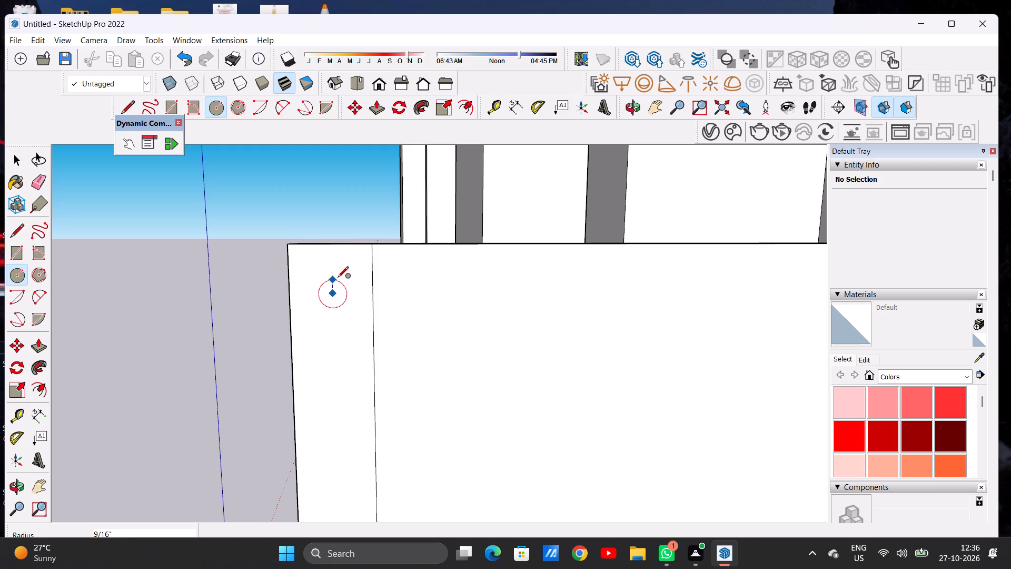
pyautogui.click(334, 271)
pyautogui.press('space')
# Push/Pull the circle about 5' 2 3/4" across to the right side wall's inner face, forming a round handrail.
pyautogui.scroll(-13, 249, 337)
pyautogui.click(375, 83)
pyautogui.scroll(-12, 393, 186)
pyautogui.scroll(1, 401, 246)
pyautogui.scroll(-8, 401, 246)
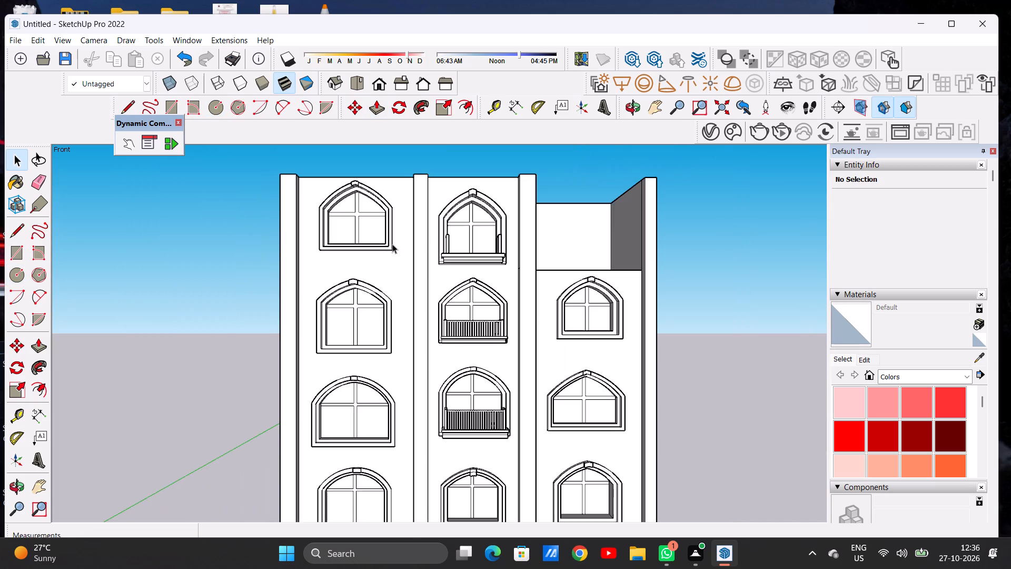
pyautogui.moveTo(457, 246); pyautogui.dragTo(223, 348, button='middle')
pyautogui.scroll(16, 490, 259)
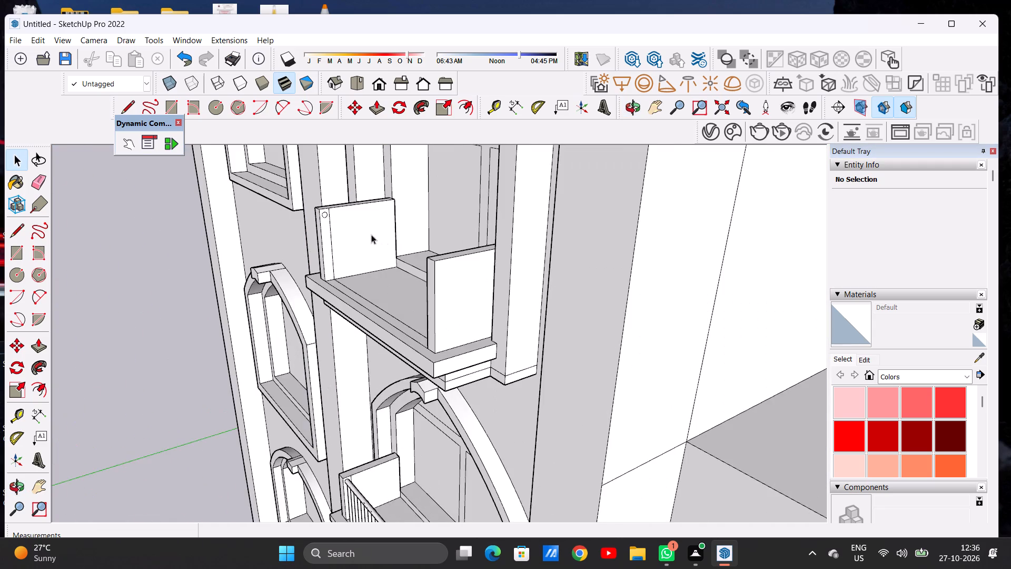
pyautogui.scroll(8, 350, 220)
pyautogui.press('p')
pyautogui.scroll(5, 304, 211)
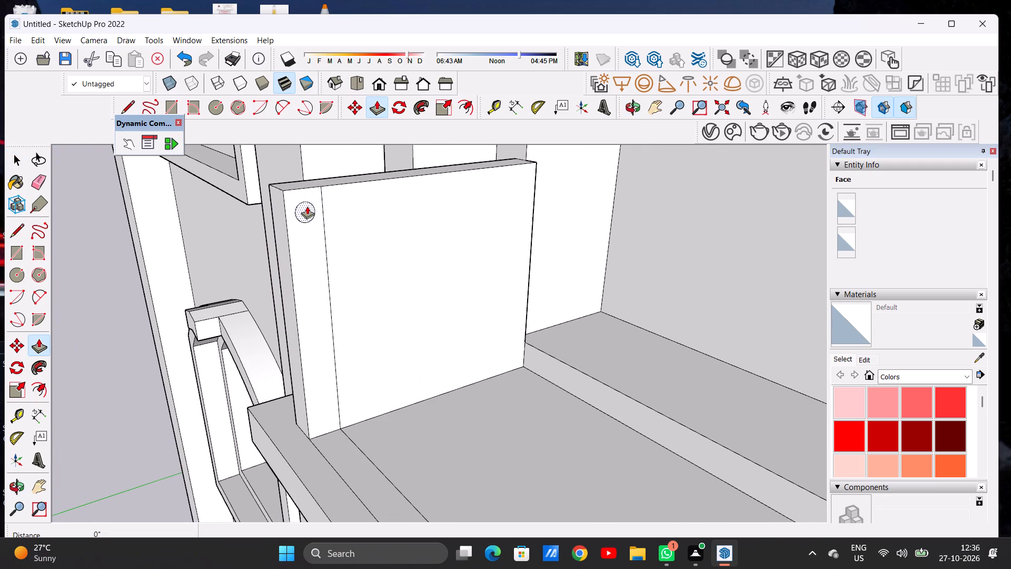
pyautogui.click(307, 206)
pyautogui.scroll(-14, 385, 261)
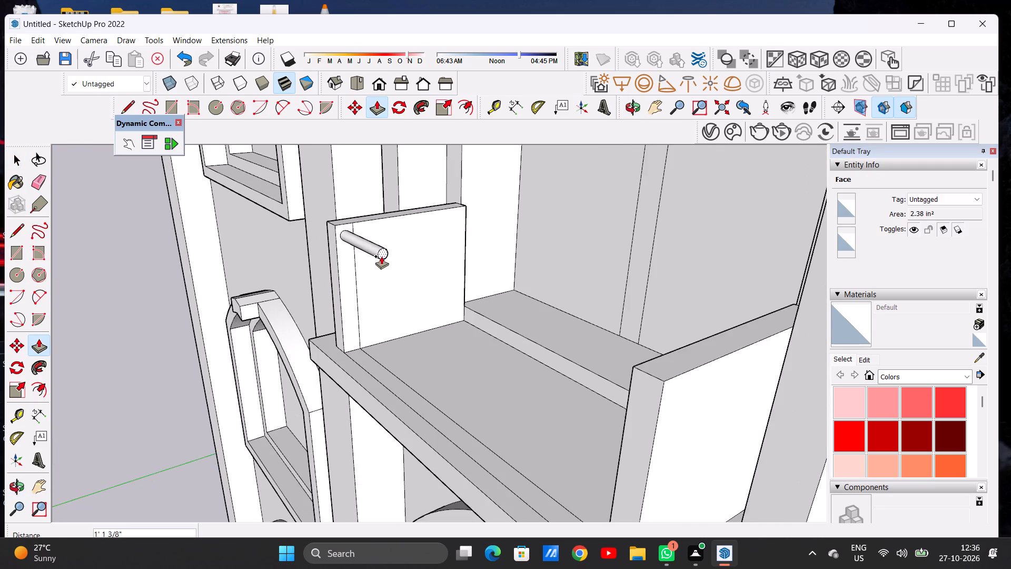
pyautogui.scroll(-8, 381, 256)
pyautogui.moveTo(389, 278); pyautogui.dragTo(546, 248, button='middle')
pyautogui.scroll(-5, 522, 246)
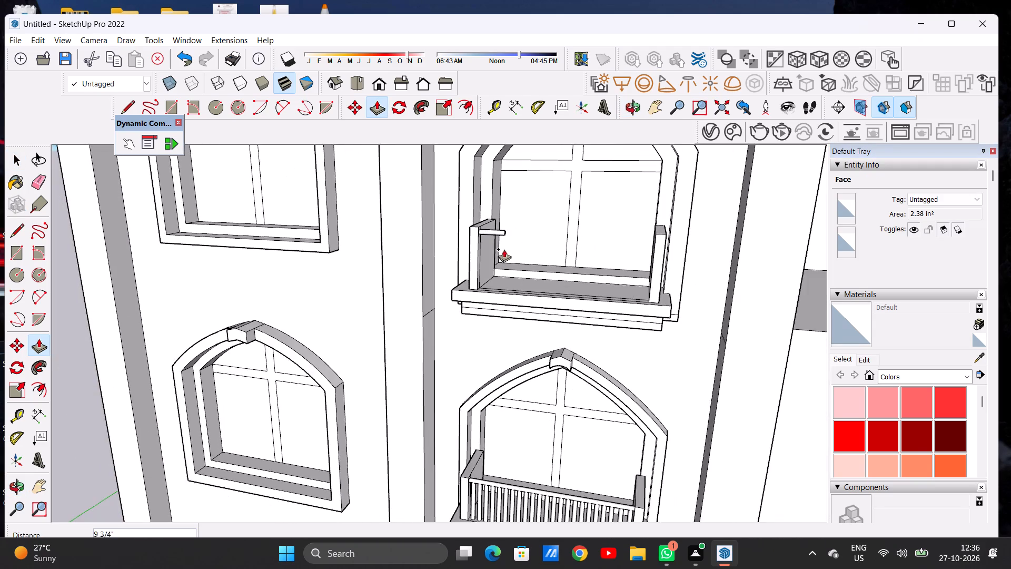
pyautogui.scroll(5, 628, 229)
pyautogui.moveTo(625, 252); pyautogui.dragTo(686, 236, button='middle')
pyautogui.middleClick(686, 236)
pyautogui.scroll(13, 696, 232)
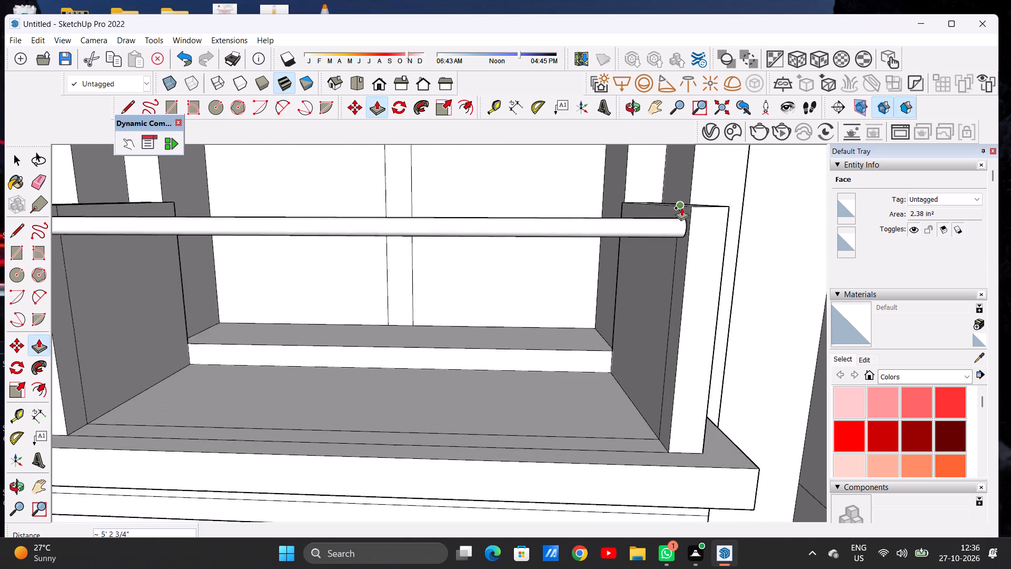
pyautogui.scroll(16, 681, 208)
pyautogui.click(678, 210)
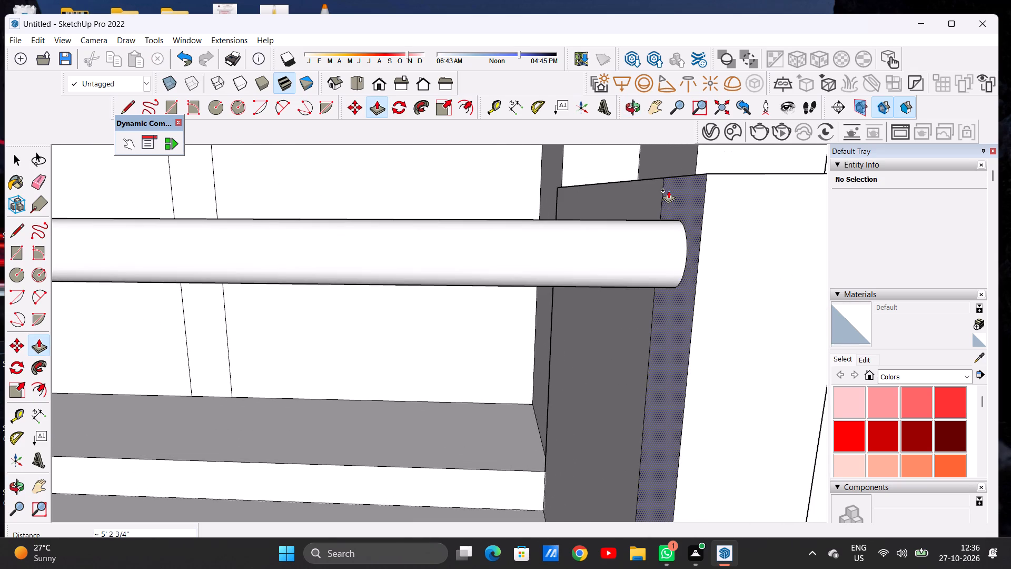
pyautogui.press('space')
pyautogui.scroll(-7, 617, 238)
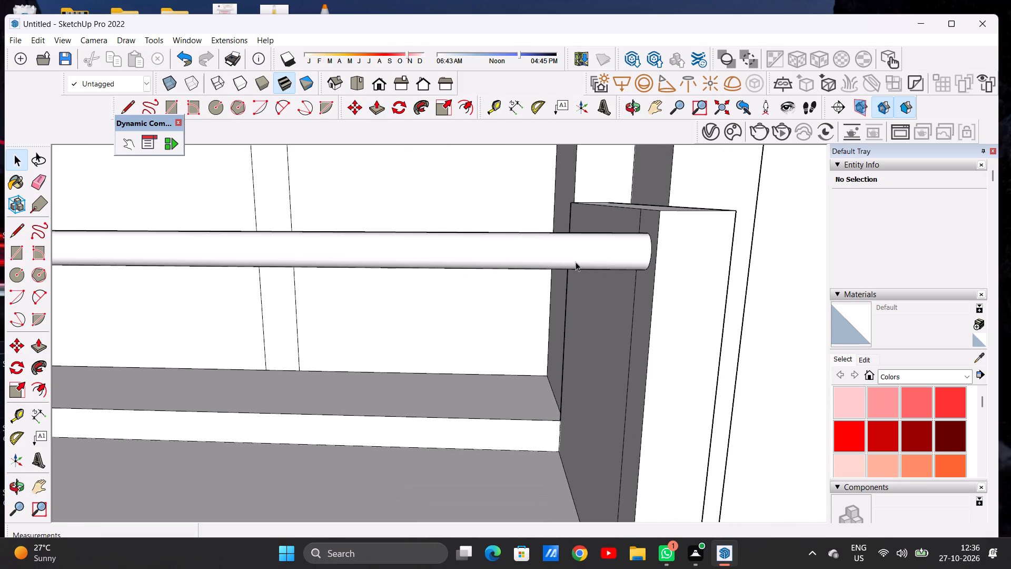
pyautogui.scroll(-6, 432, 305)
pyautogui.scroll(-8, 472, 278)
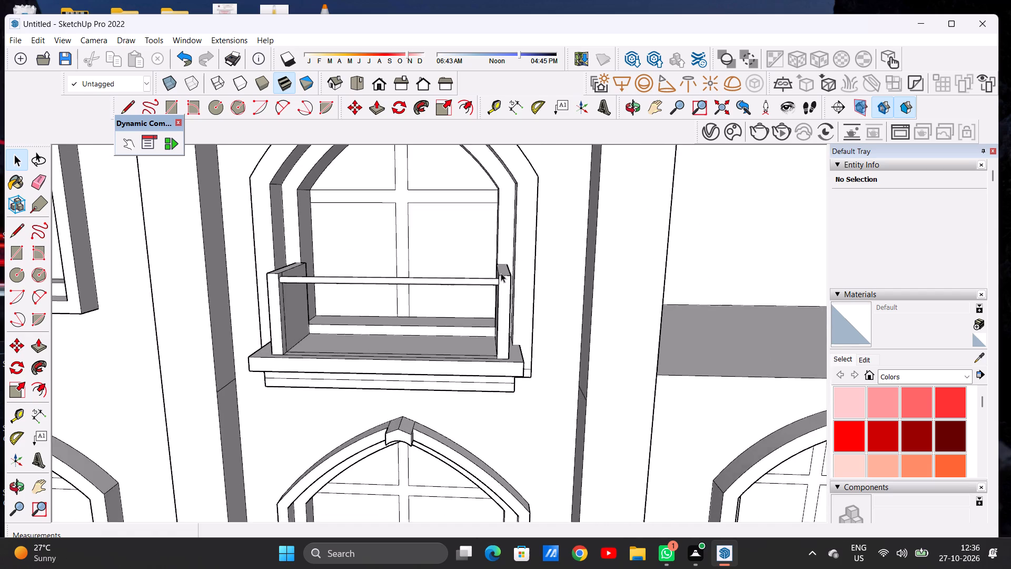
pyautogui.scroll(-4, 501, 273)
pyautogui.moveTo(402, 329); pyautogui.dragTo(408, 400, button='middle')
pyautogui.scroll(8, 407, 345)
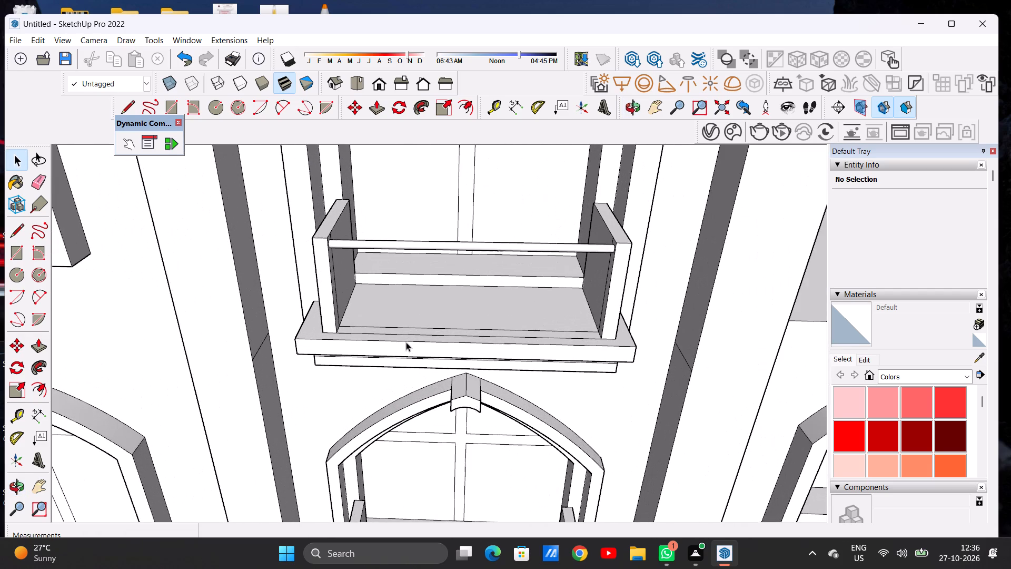
# Draw a circle of about 5/8" radius on the top-storey balcony slab's front strip, near the left side wall's foot.
pyautogui.moveTo(395, 339); pyautogui.dragTo(413, 417, button='middle')
pyautogui.scroll(5, 434, 371)
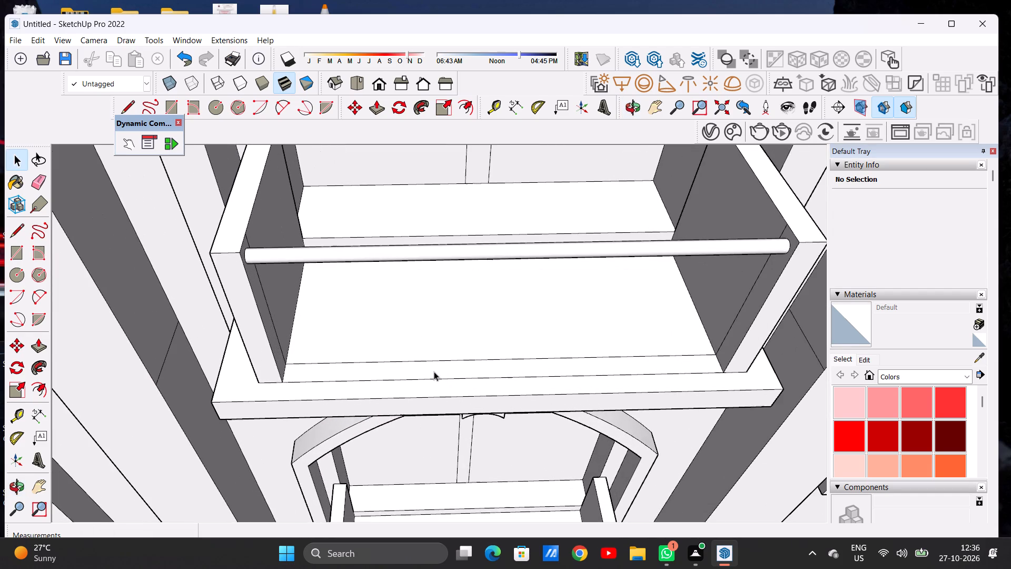
pyautogui.moveTo(444, 370); pyautogui.dragTo(427, 403, button='middle')
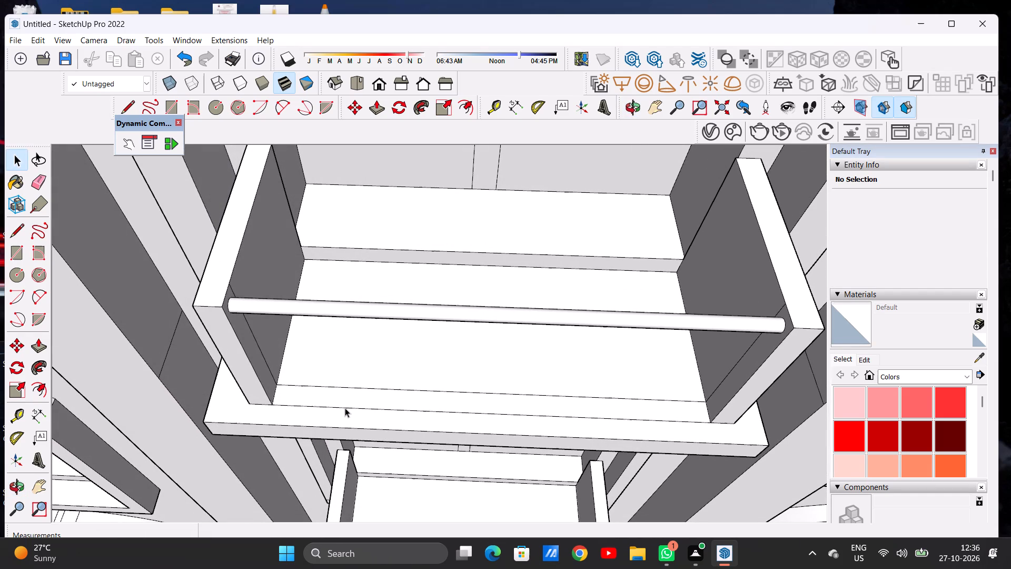
pyautogui.middleClick(340, 404)
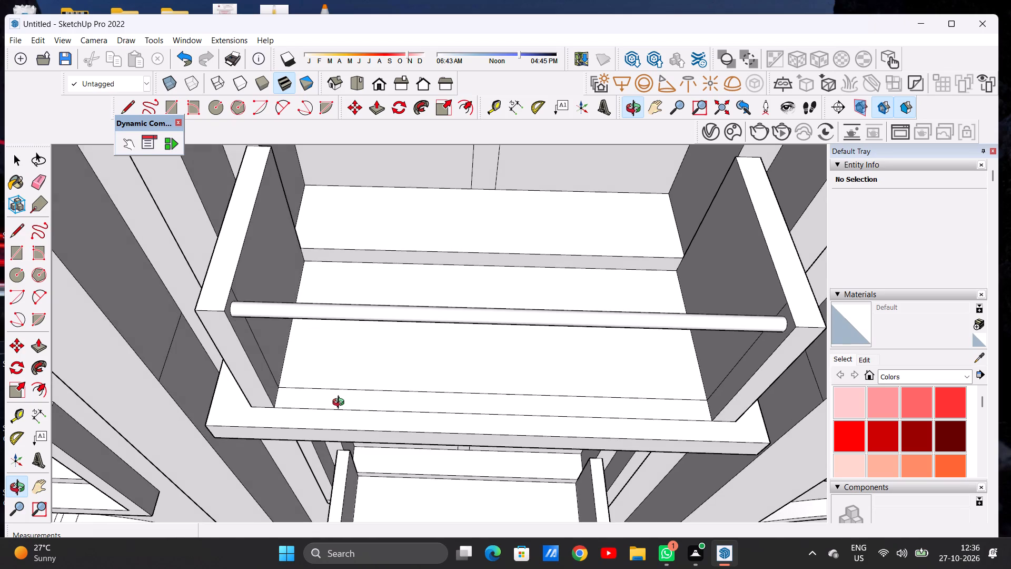
pyautogui.scroll(6, 332, 394)
pyautogui.press('c')
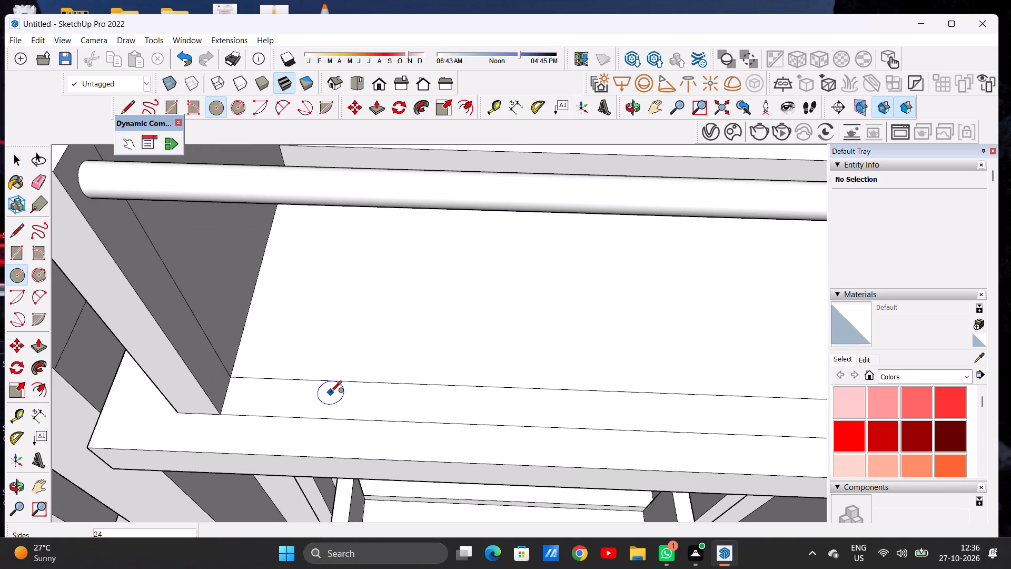
pyautogui.scroll(4, 239, 388)
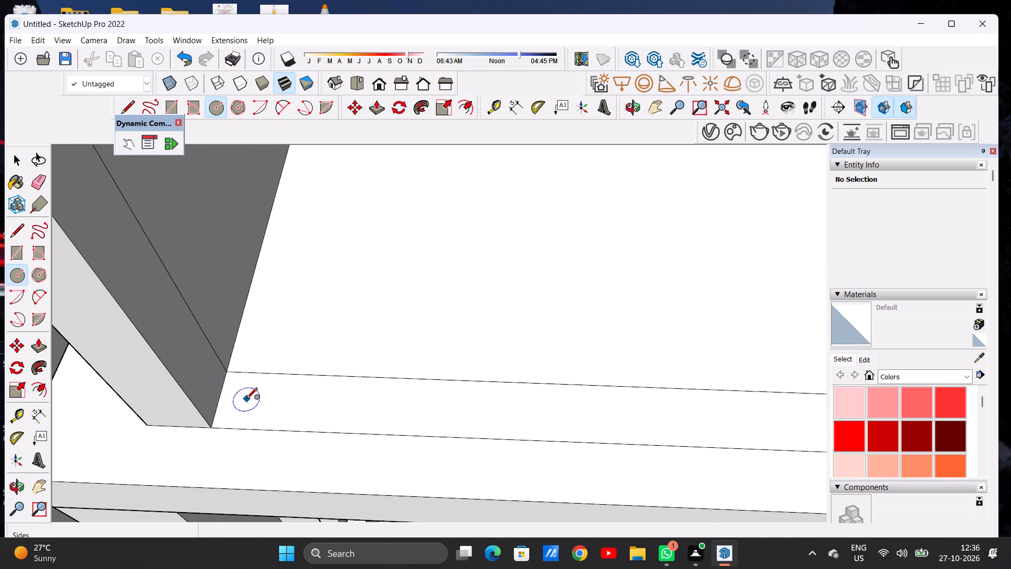
pyautogui.click(246, 399)
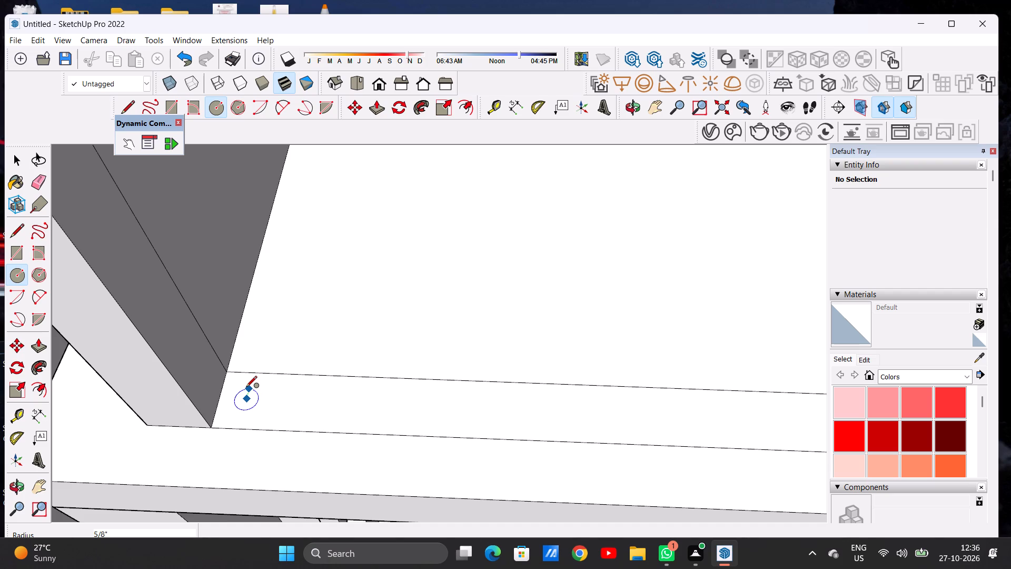
pyautogui.click(246, 388)
pyautogui.press('space')
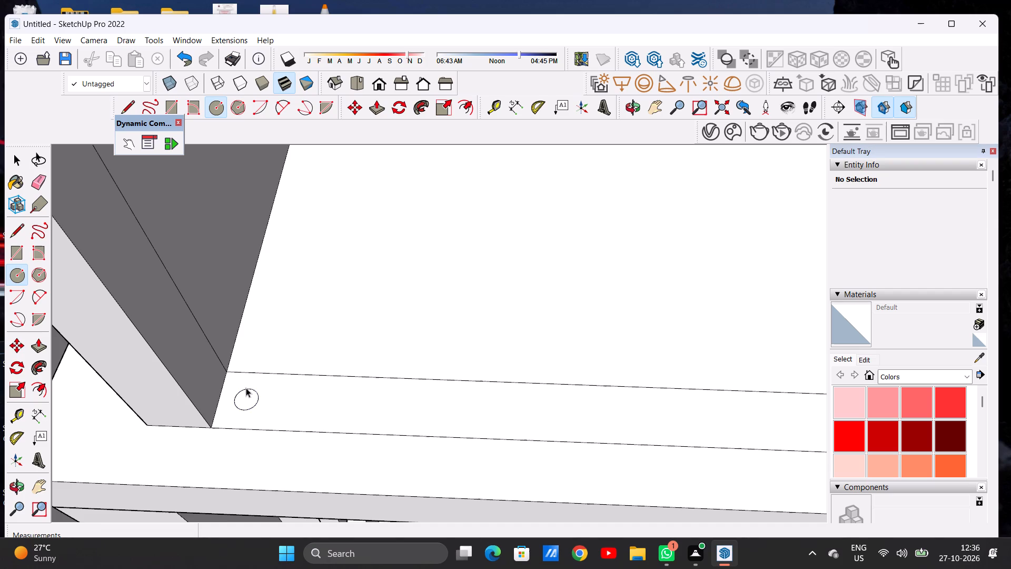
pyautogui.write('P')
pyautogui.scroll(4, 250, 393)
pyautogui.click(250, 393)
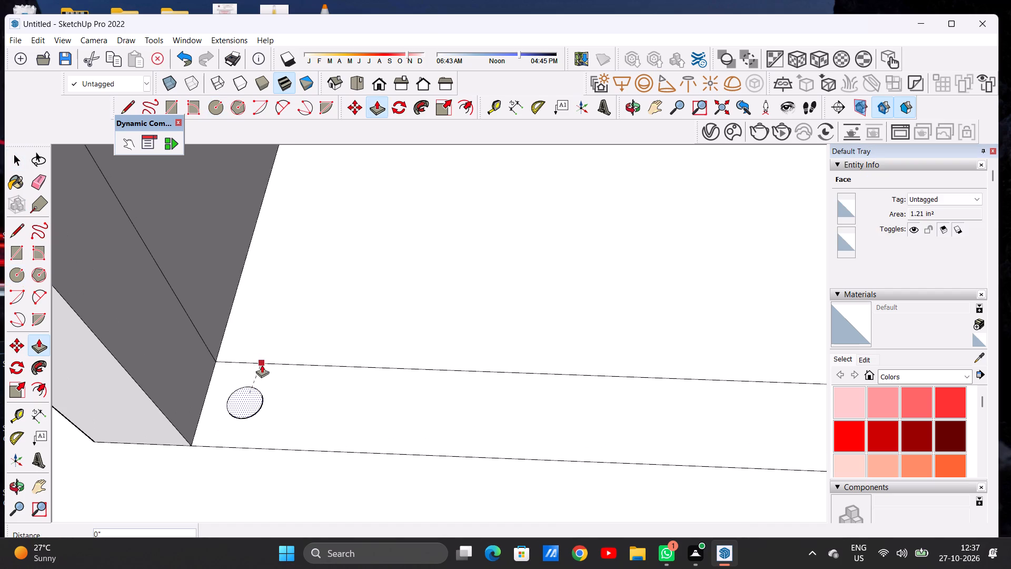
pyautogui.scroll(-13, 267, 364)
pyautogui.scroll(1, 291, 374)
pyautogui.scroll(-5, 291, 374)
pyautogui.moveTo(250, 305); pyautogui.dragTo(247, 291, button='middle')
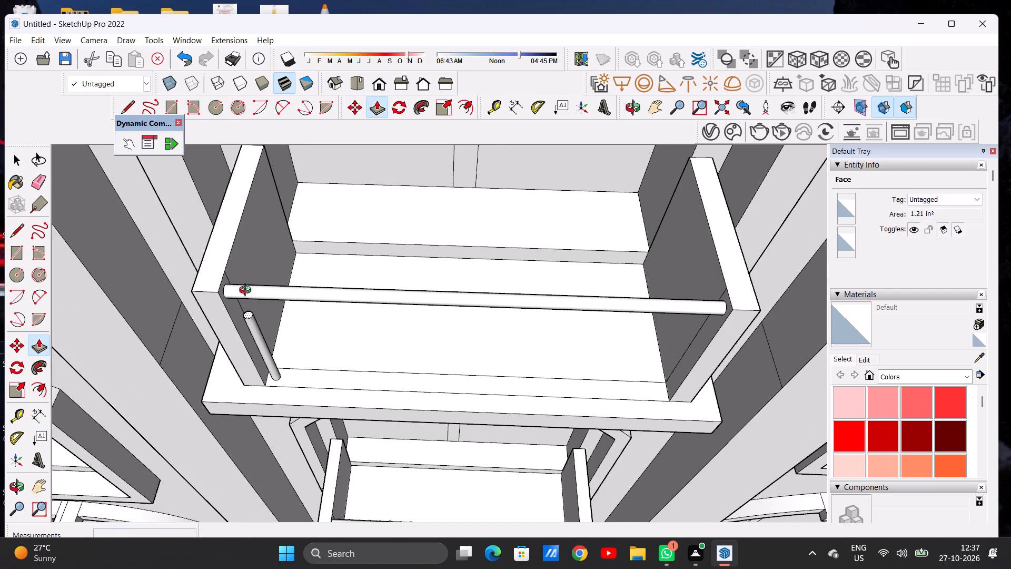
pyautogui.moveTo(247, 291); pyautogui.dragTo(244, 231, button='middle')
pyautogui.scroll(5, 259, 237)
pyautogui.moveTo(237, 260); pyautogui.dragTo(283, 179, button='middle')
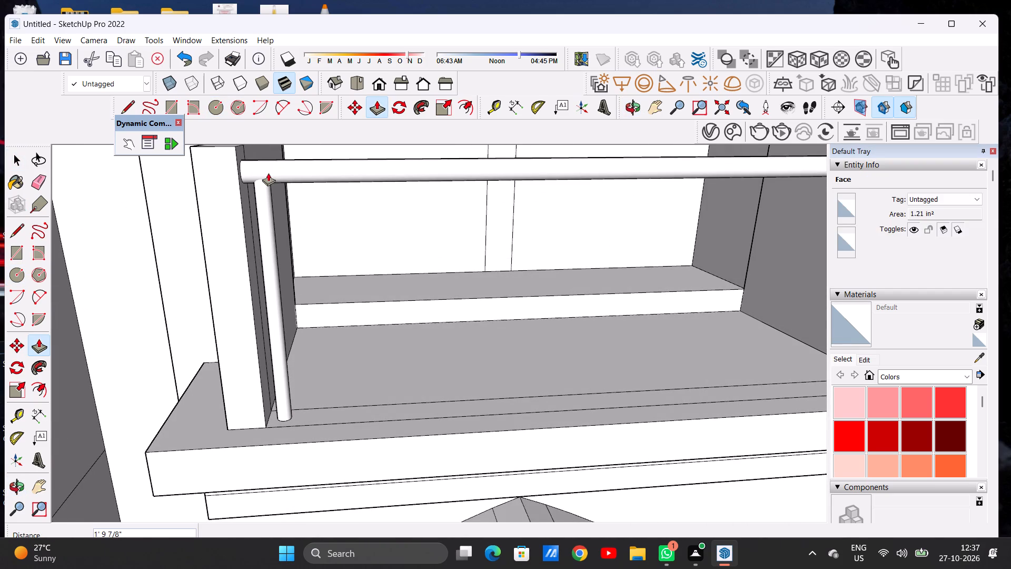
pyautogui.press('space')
# Copy the circle 2 3/8" along the slab's front strip and array it as 20 copies.
pyautogui.scroll(-9, 246, 278)
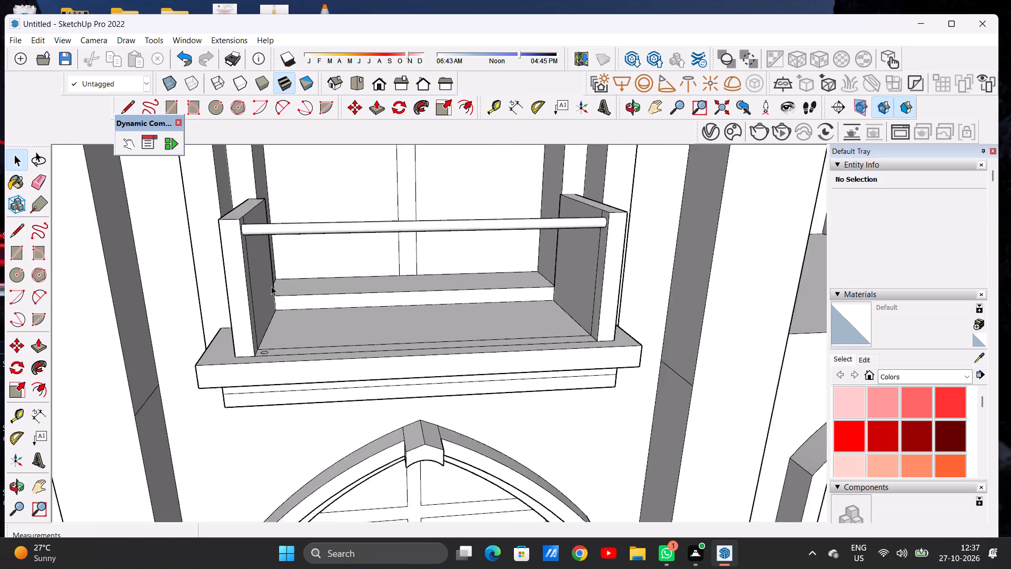
pyautogui.scroll(-2, 271, 286)
pyautogui.moveTo(428, 284); pyautogui.dragTo(401, 435, button='middle')
pyautogui.scroll(14, 282, 428)
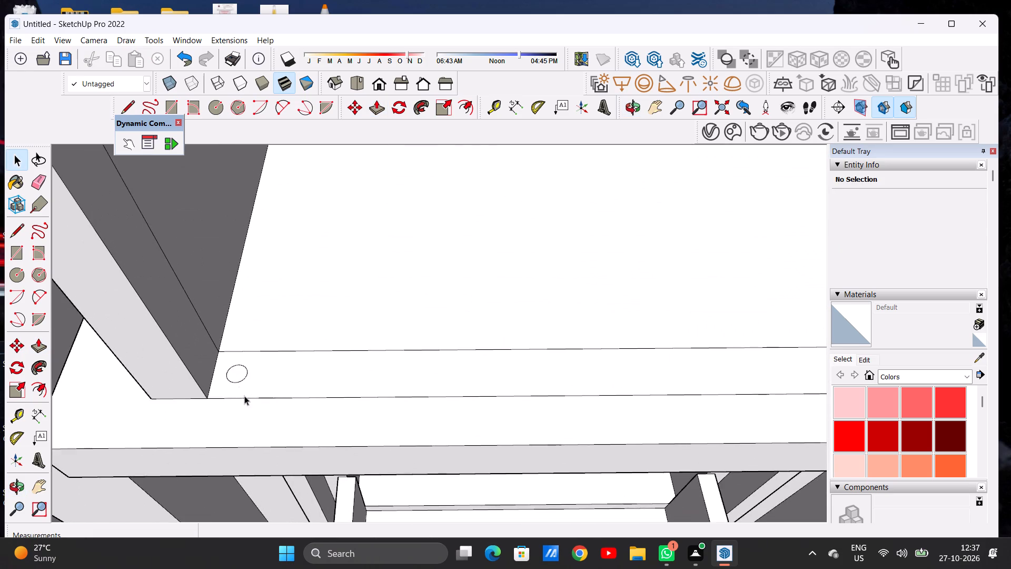
pyautogui.scroll(4, 244, 396)
pyautogui.scroll(-1, 237, 385)
pyautogui.scroll(3, 237, 385)
pyautogui.doubleClick(236, 375)
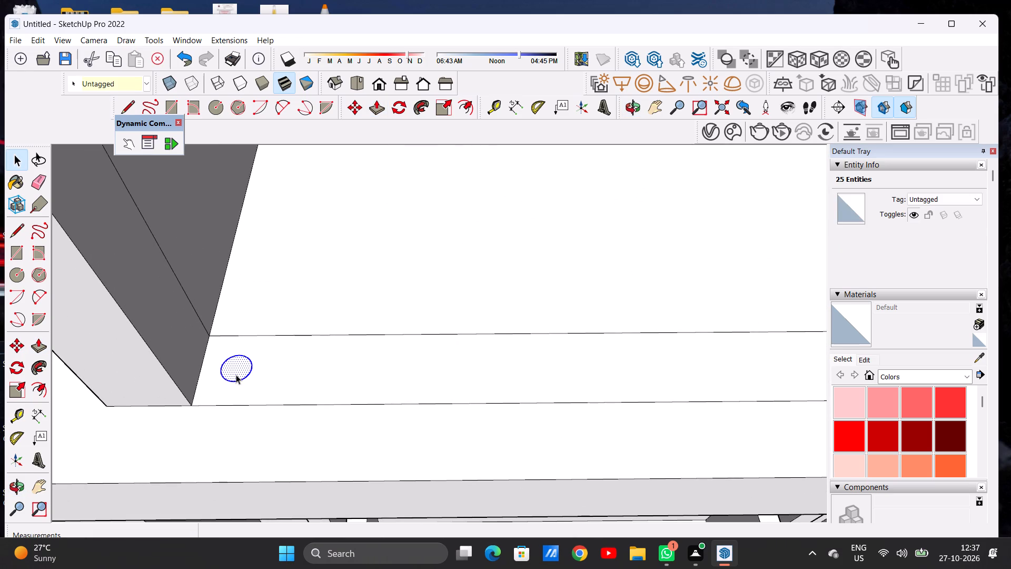
pyautogui.press('m')
pyautogui.click(249, 377)
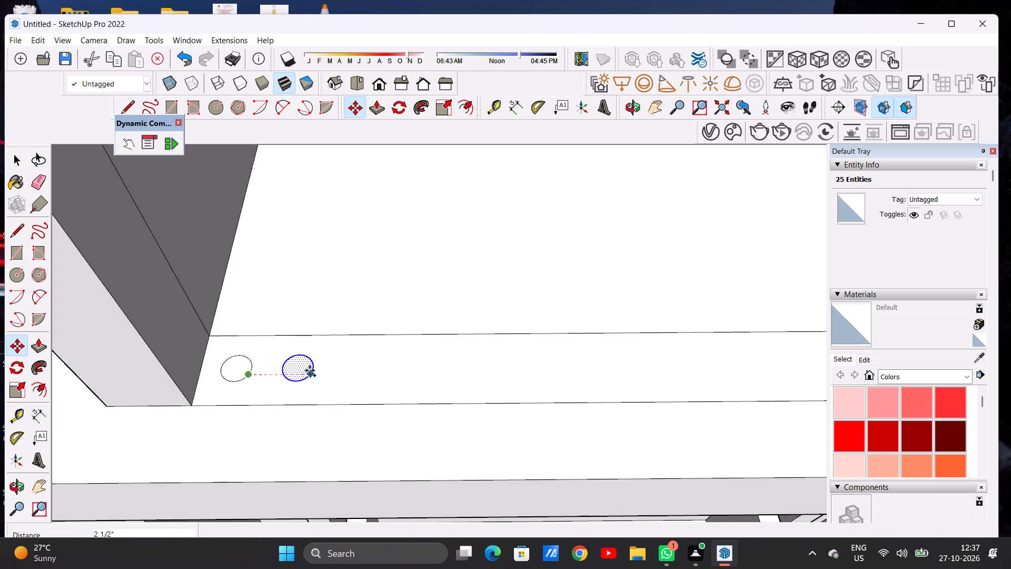
pyautogui.click(308, 370)
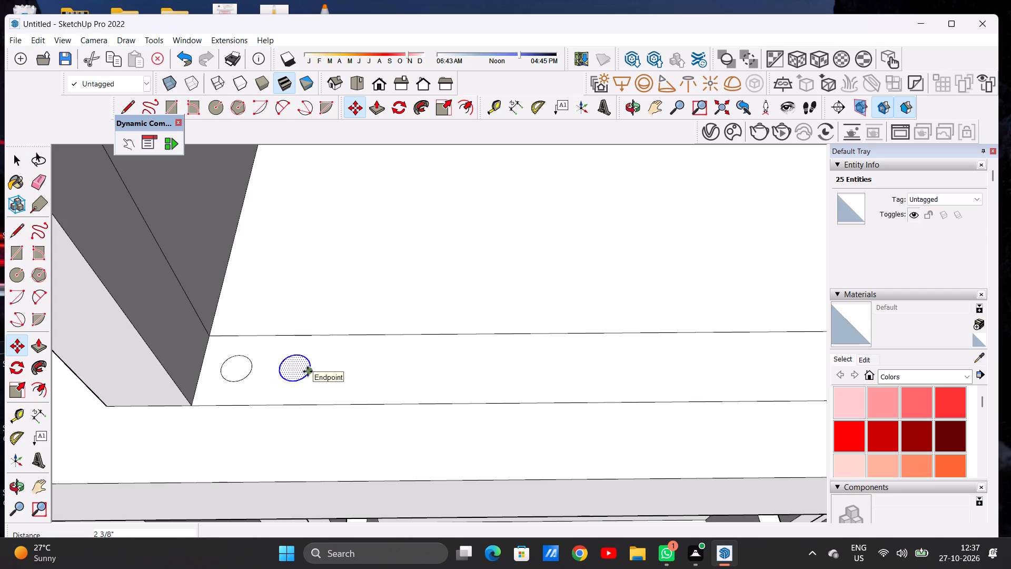
pyautogui.hotkey('shift', '*')
pyautogui.press('2')
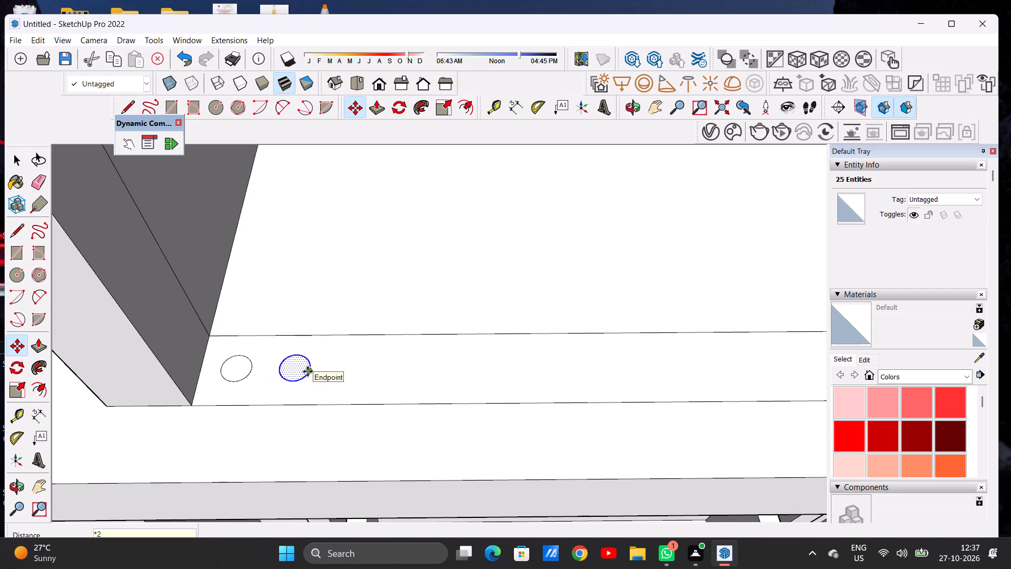
pyautogui.press('0')
pyautogui.press('Return')
pyautogui.press('space')
# Copy the array's last circle about 1' along the strip, placing it just short of the right side wall.
pyautogui.scroll(-17, 247, 377)
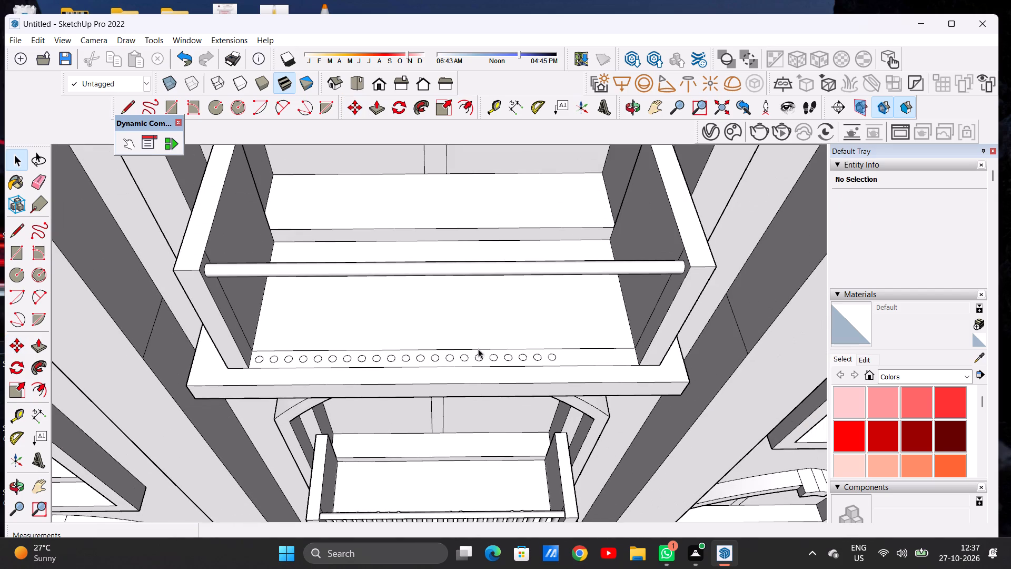
pyautogui.scroll(13, 555, 356)
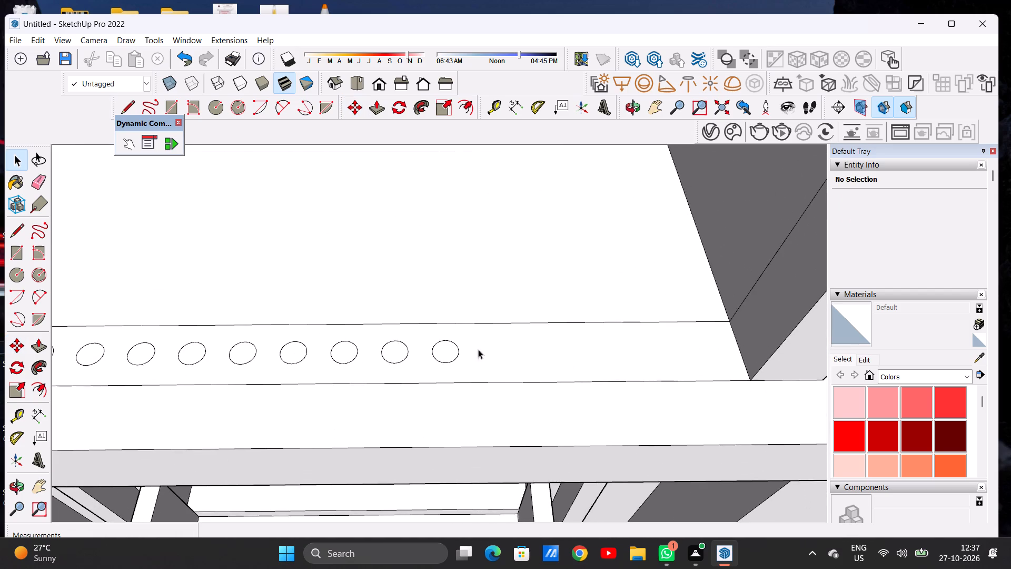
pyautogui.scroll(5, 470, 351)
pyautogui.doubleClick(425, 359)
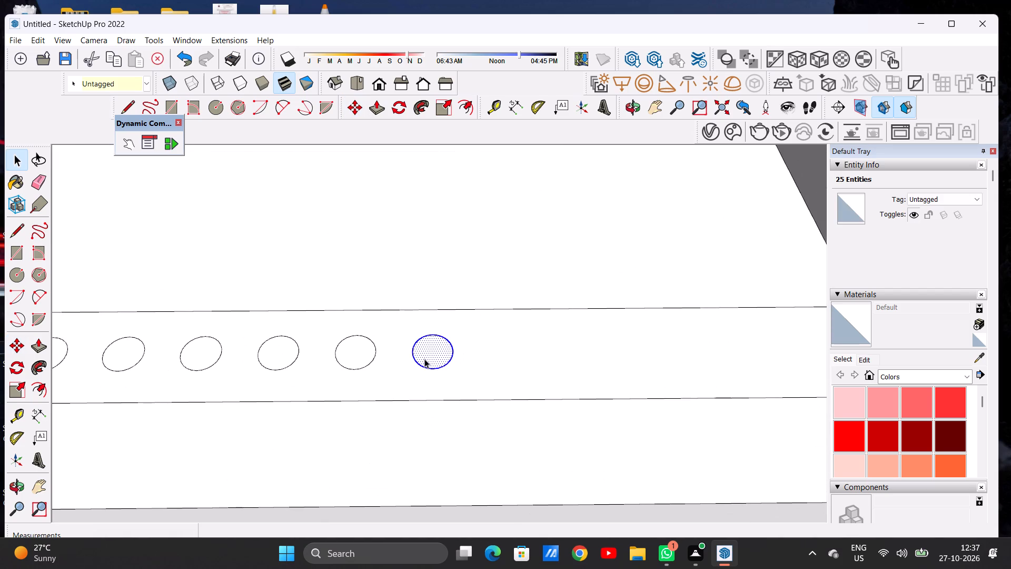
pyautogui.press('m')
pyautogui.click(450, 361)
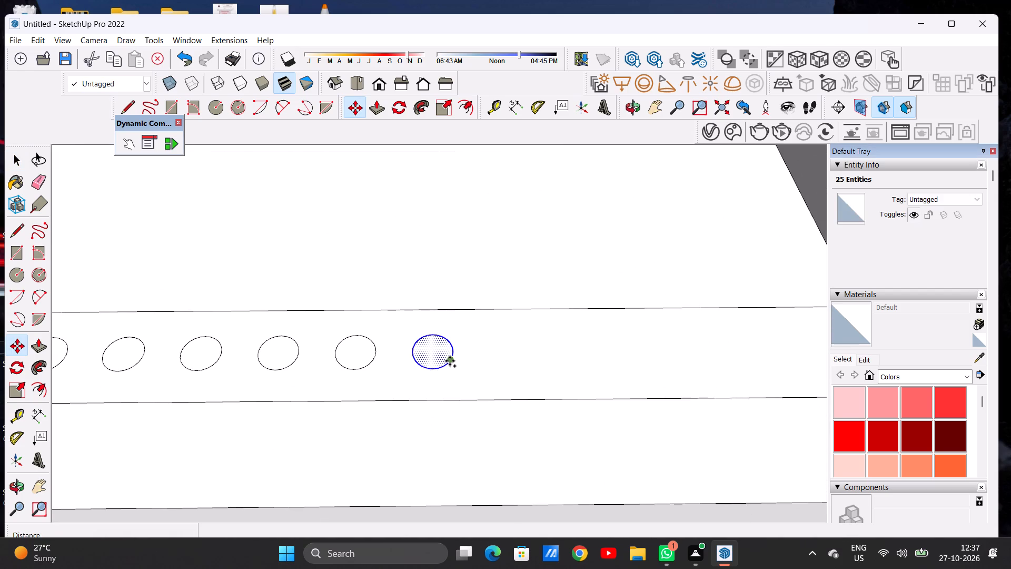
pyautogui.scroll(-9, 519, 361)
pyautogui.scroll(6, 601, 356)
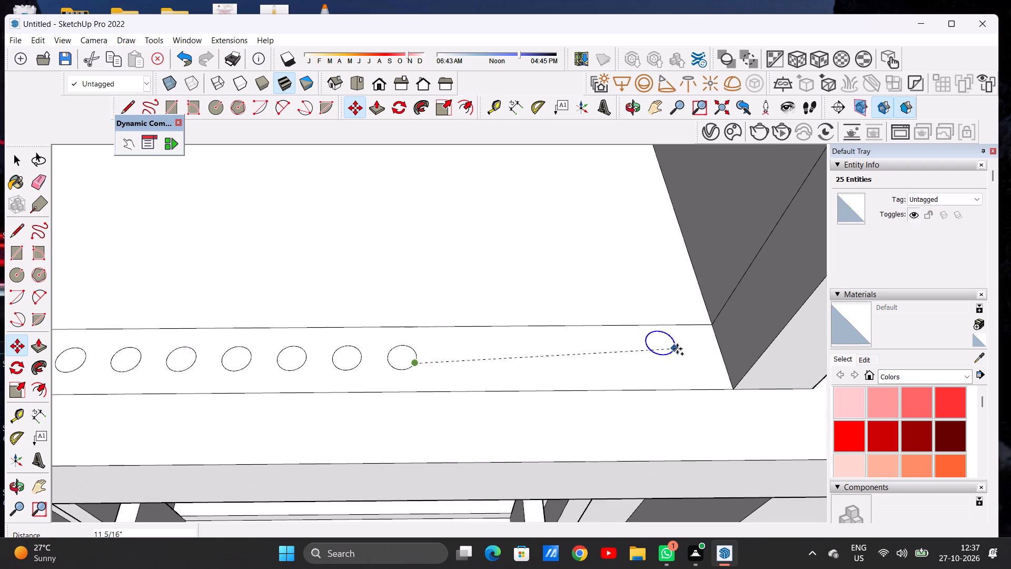
pyautogui.scroll(5, 685, 367)
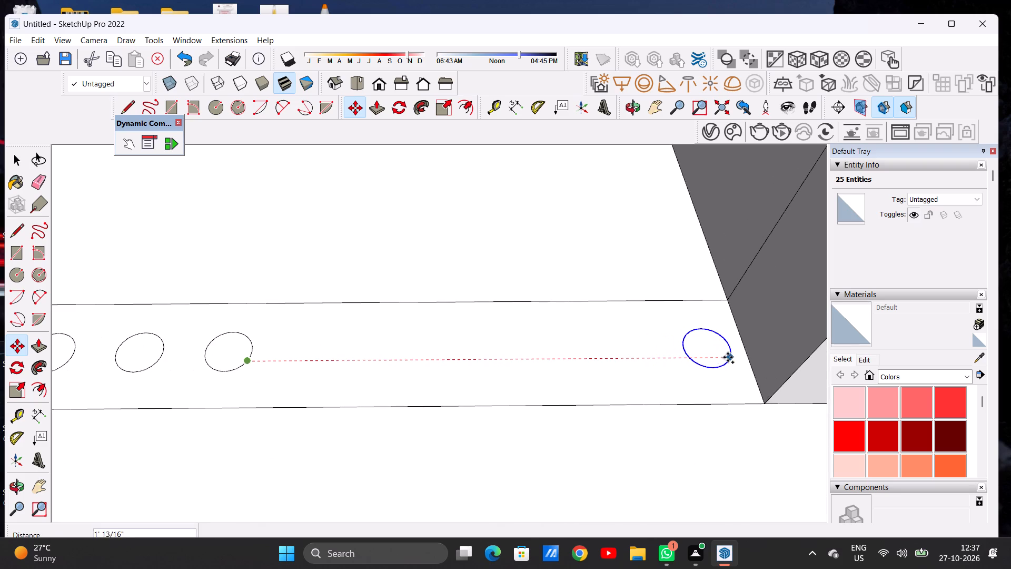
pyautogui.click(726, 357)
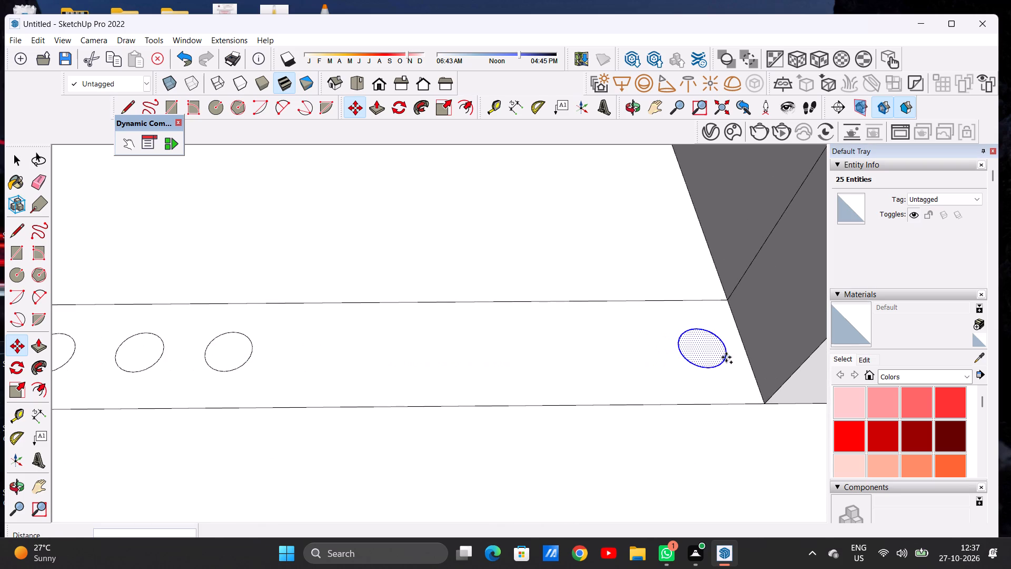
# Fill the gap before the end circle with four more copies of the circle, roughly evenly spaced along the strip.
pyautogui.click(726, 357)
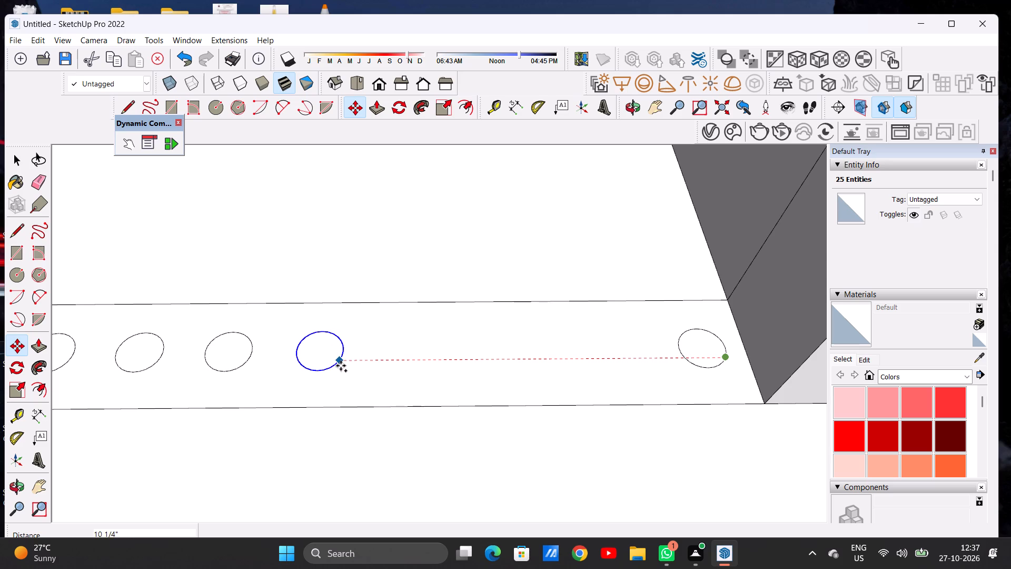
pyautogui.click(339, 365)
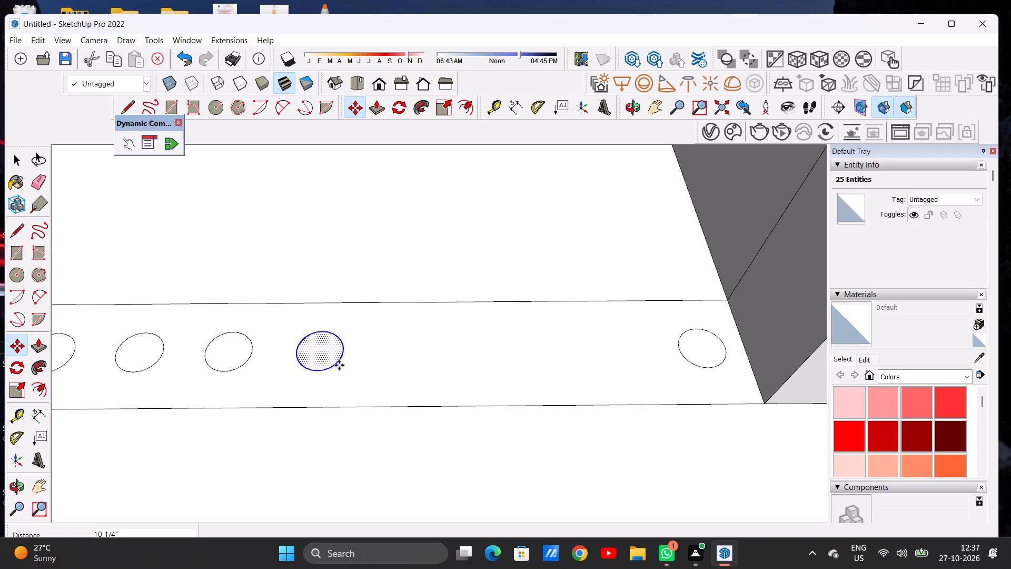
pyautogui.click(339, 365)
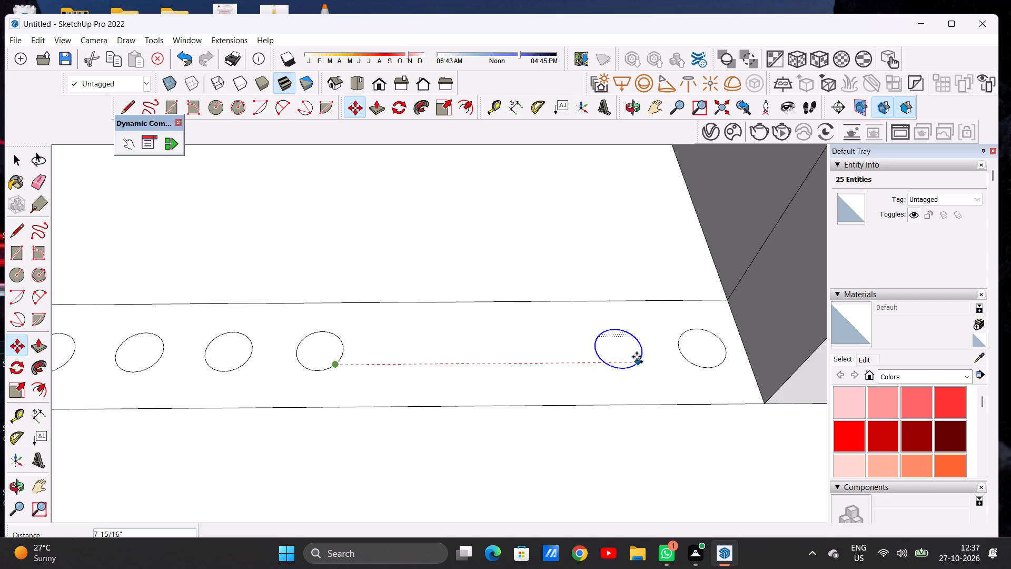
pyautogui.click(637, 357)
pyautogui.click(637, 357)
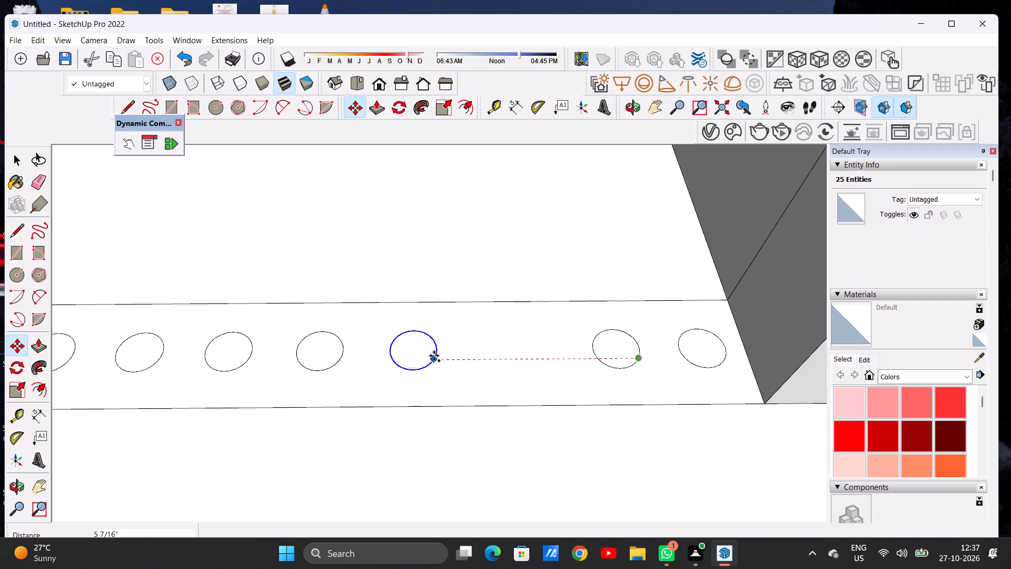
pyautogui.click(434, 356)
pyautogui.click(434, 356)
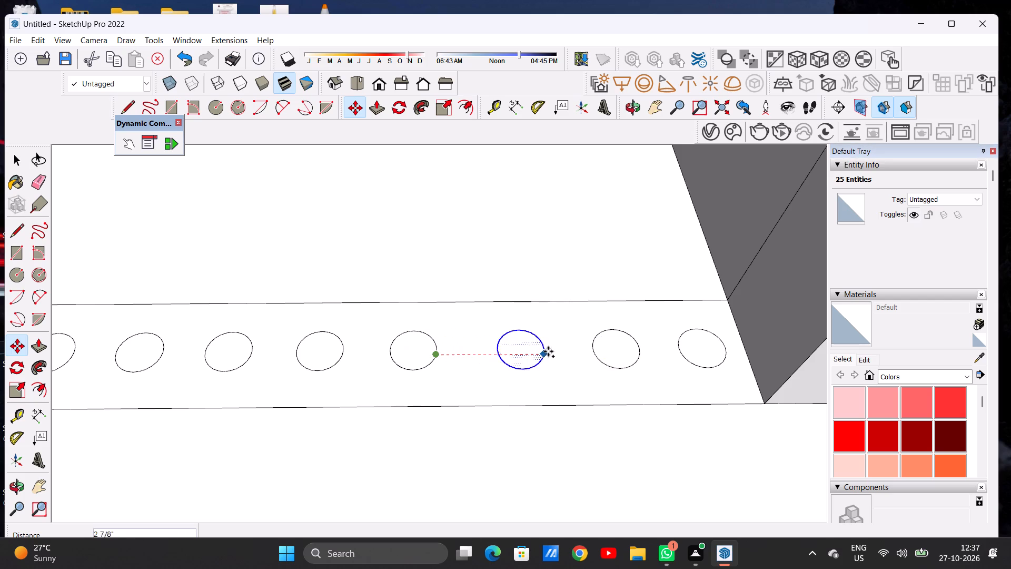
pyautogui.click(542, 352)
pyautogui.press('space')
pyautogui.scroll(-19, 524, 358)
pyautogui.scroll(1, 510, 337)
pyautogui.scroll(-14, 510, 337)
pyautogui.scroll(1, 510, 333)
pyautogui.scroll(-12, 508, 329)
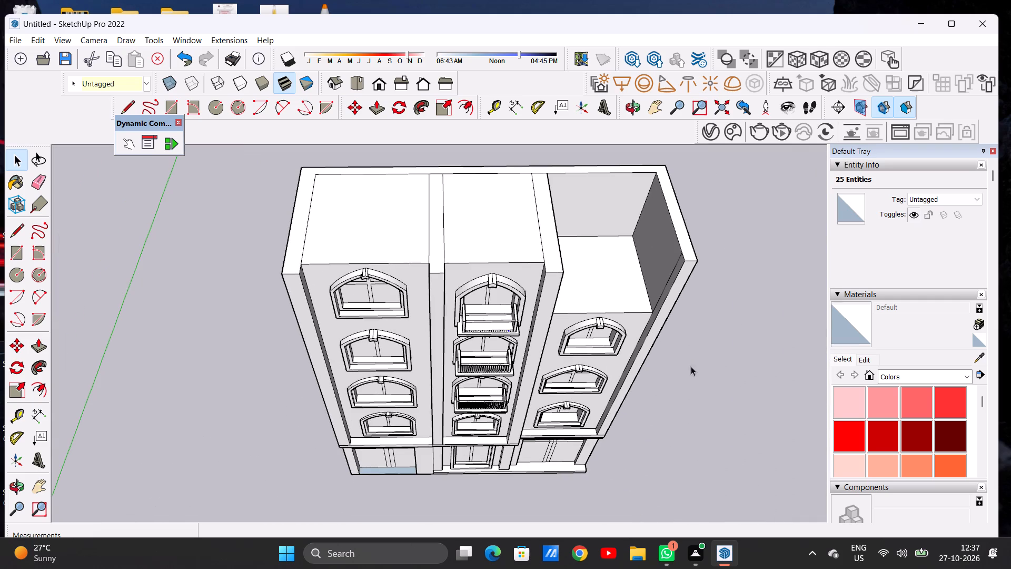
pyautogui.click(742, 360)
# Examine the row of circles on the top-storey balcony slab alongside the finished railing on the balcony below.
pyautogui.scroll(8, 509, 332)
pyautogui.scroll(6, 471, 305)
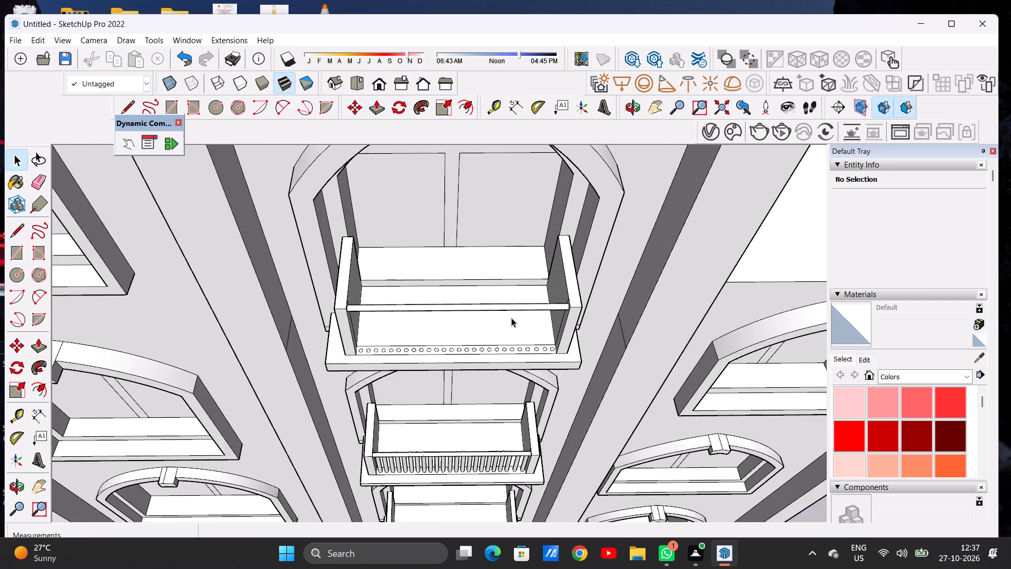
pyautogui.moveTo(513, 319); pyautogui.dragTo(474, 232, button='middle')
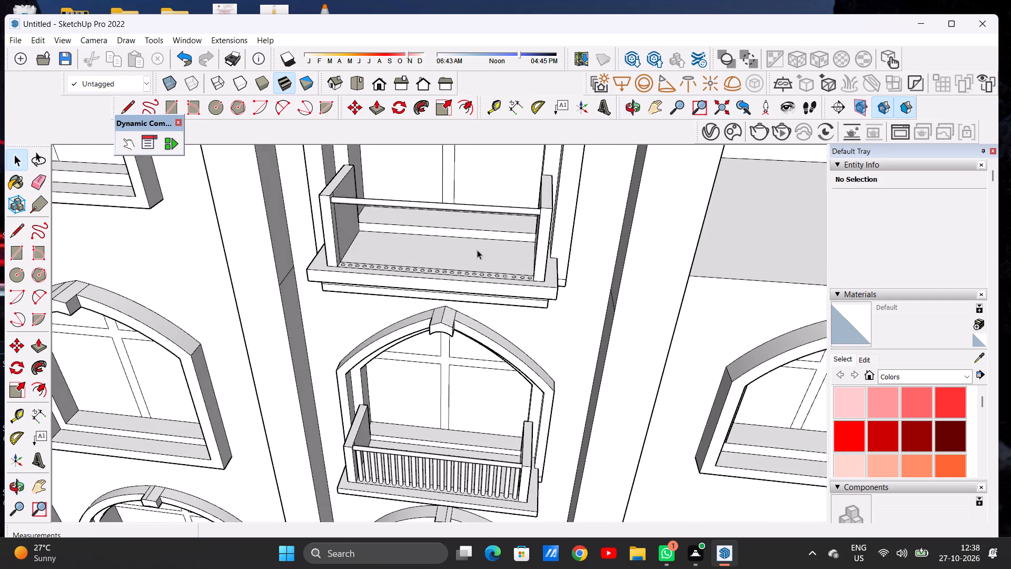
pyautogui.scroll(-7, 485, 281)
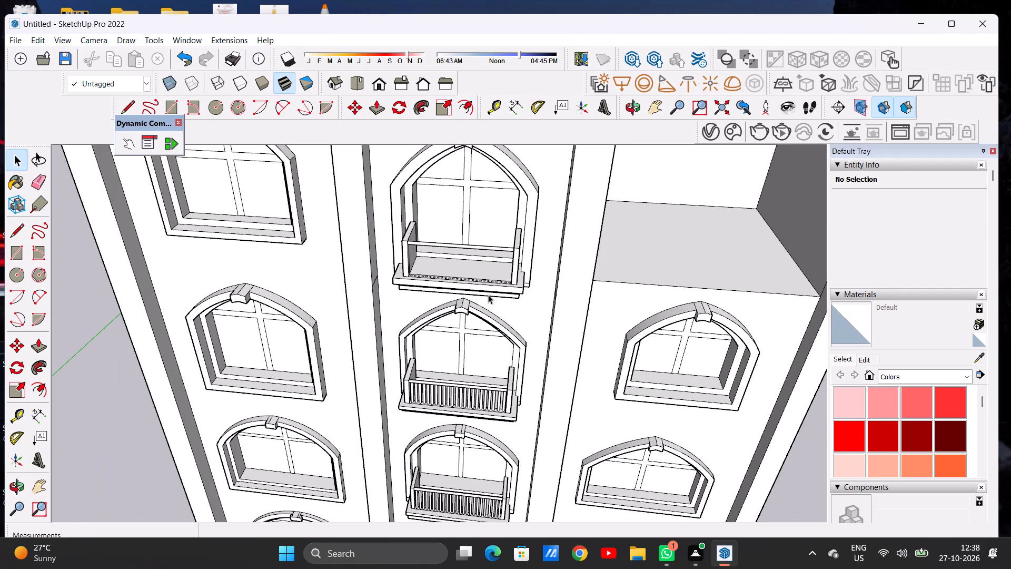
pyautogui.scroll(-6, 455, 307)
pyautogui.scroll(11, 470, 259)
pyautogui.scroll(-1, 473, 316)
pyautogui.moveTo(519, 317); pyautogui.dragTo(426, 293, button='middle')
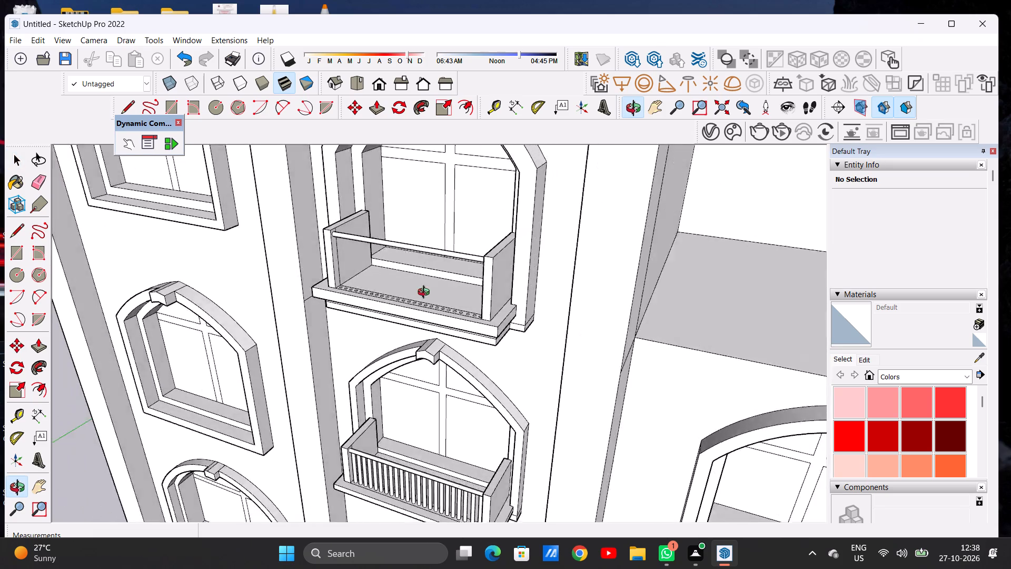
pyautogui.moveTo(426, 293); pyautogui.dragTo(397, 316, button='middle')
pyautogui.scroll(2, 393, 316)
pyautogui.scroll(-1, 393, 316)
pyautogui.scroll(4, 393, 316)
pyautogui.scroll(6, 496, 329)
pyautogui.moveTo(462, 328); pyautogui.dragTo(560, 326, button='middle')
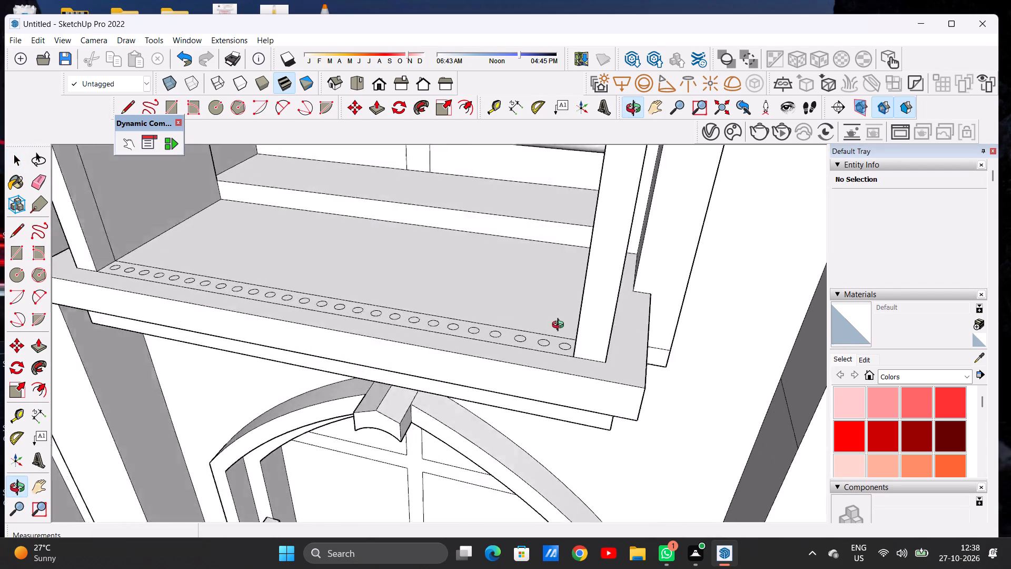
# Extrude the end circle beside the top-storey balcony's right side wall about 1' 10" up into the handrail with Push/Pull.
pyautogui.moveTo(560, 326); pyautogui.dragTo(611, 326, button='middle')
pyautogui.scroll(-6, 535, 327)
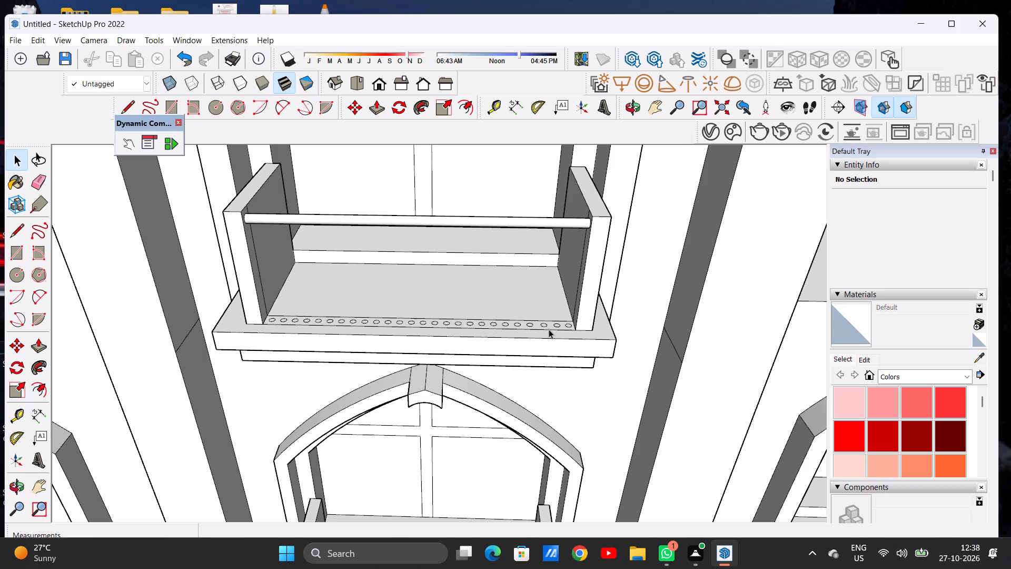
pyautogui.scroll(-12, 509, 373)
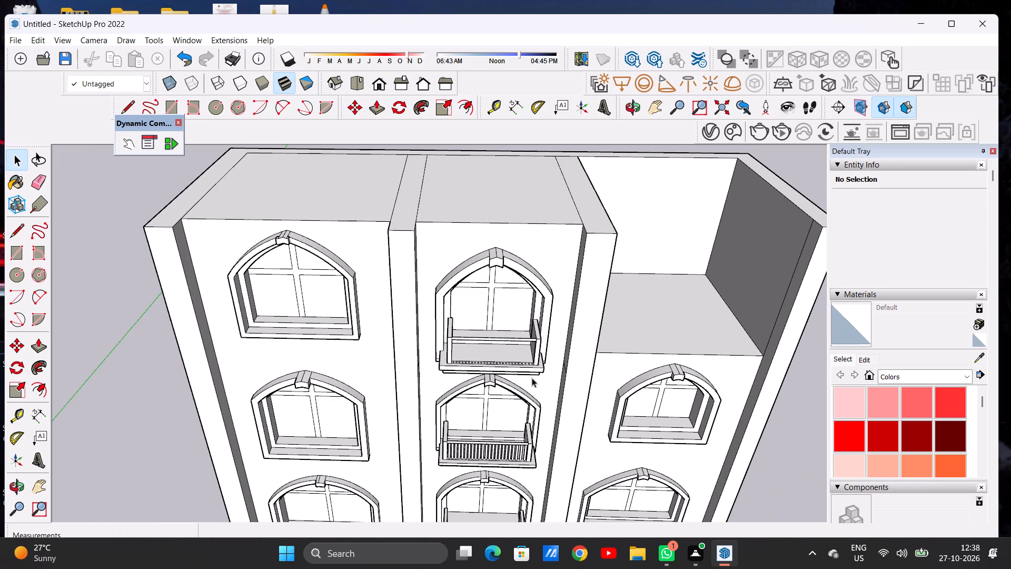
pyautogui.scroll(-1, 532, 375)
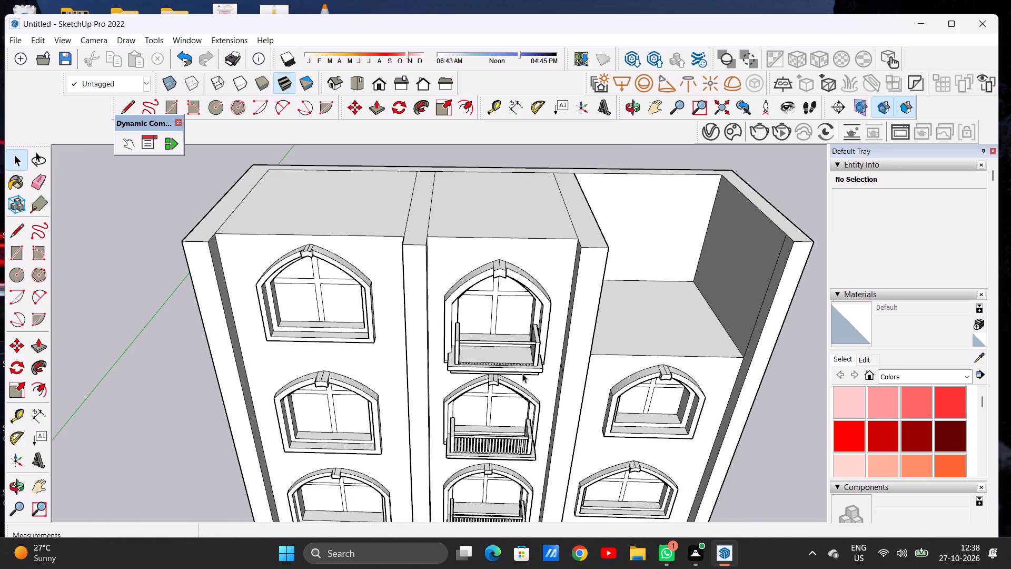
pyautogui.scroll(13, 524, 367)
pyautogui.moveTo(539, 359); pyautogui.dragTo(615, 378, button='middle')
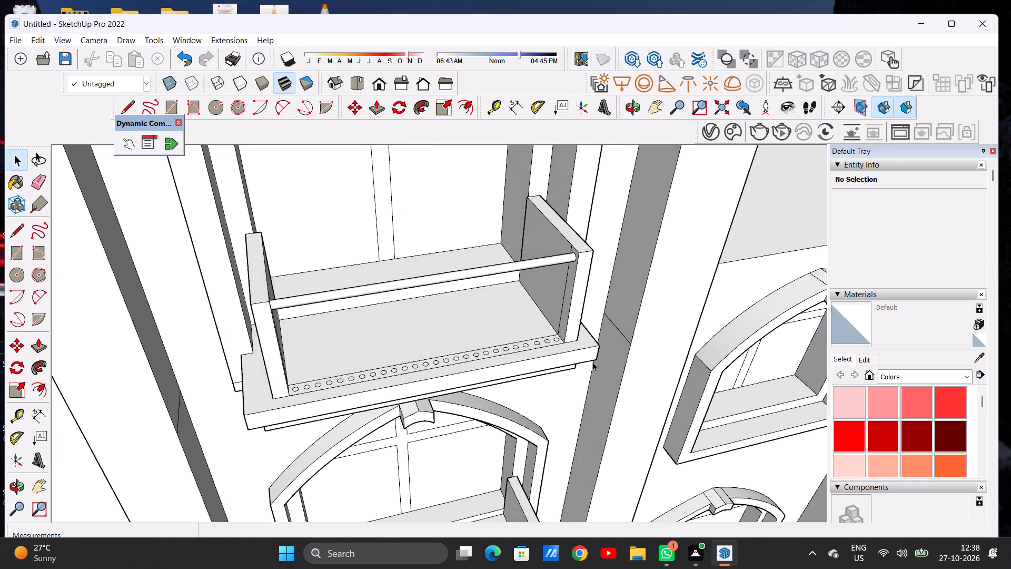
pyautogui.scroll(15, 584, 353)
pyautogui.press('p')
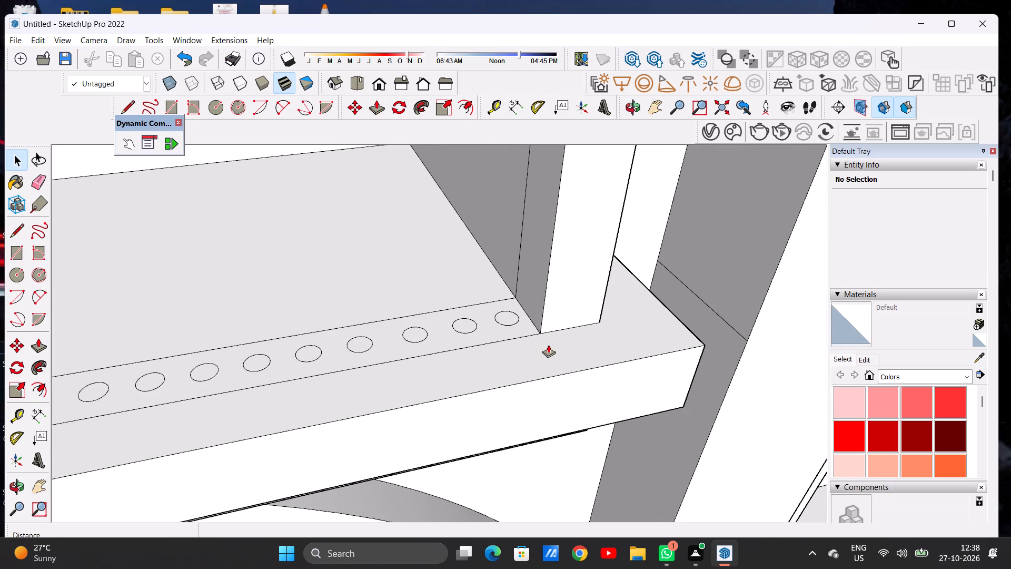
pyautogui.scroll(3, 511, 313)
pyautogui.scroll(-1, 511, 313)
pyautogui.scroll(3, 511, 314)
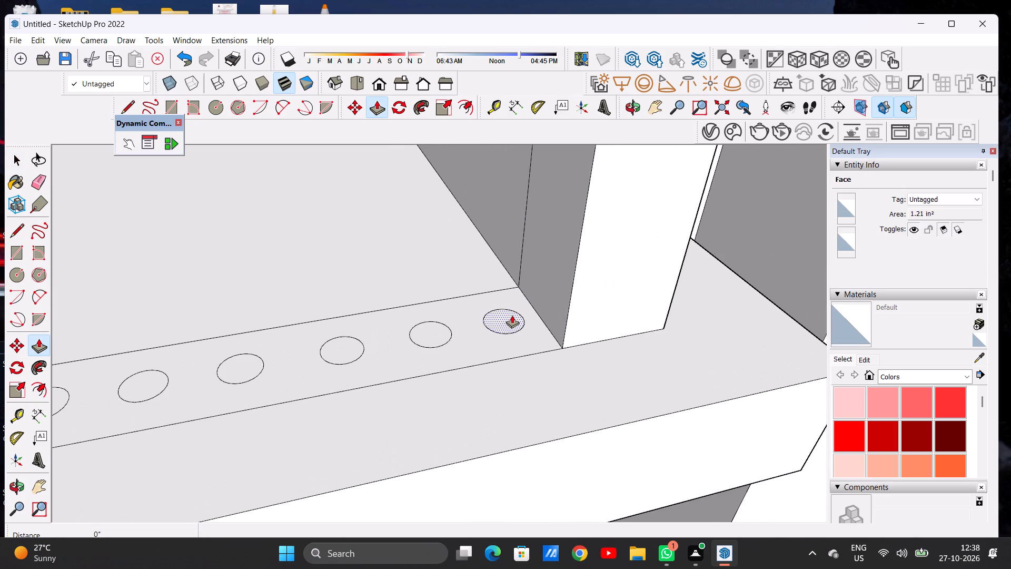
pyautogui.click(512, 315)
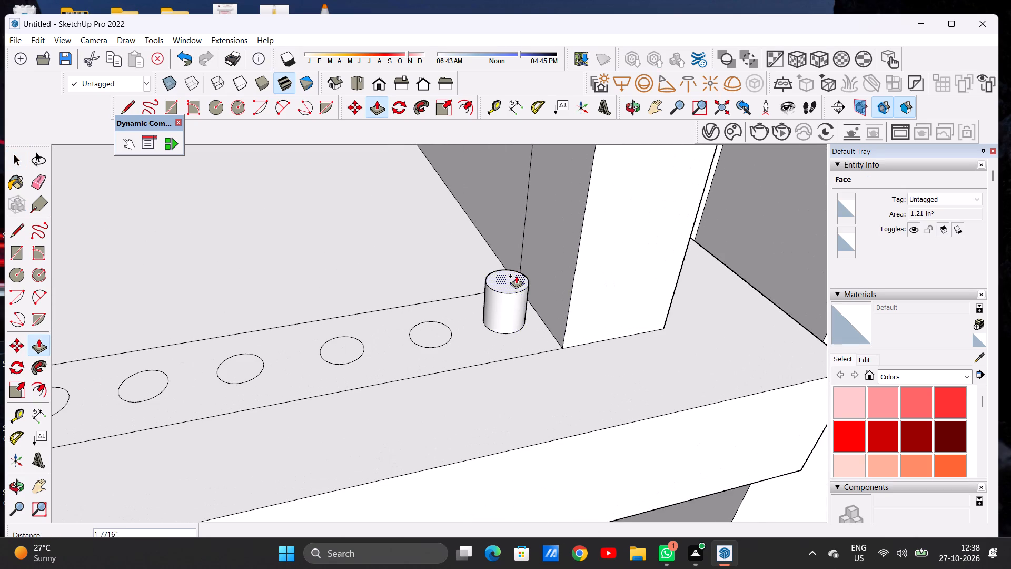
pyautogui.scroll(-9, 512, 320)
pyautogui.scroll(1, 516, 336)
pyautogui.scroll(-19, 516, 336)
pyautogui.scroll(6, 515, 244)
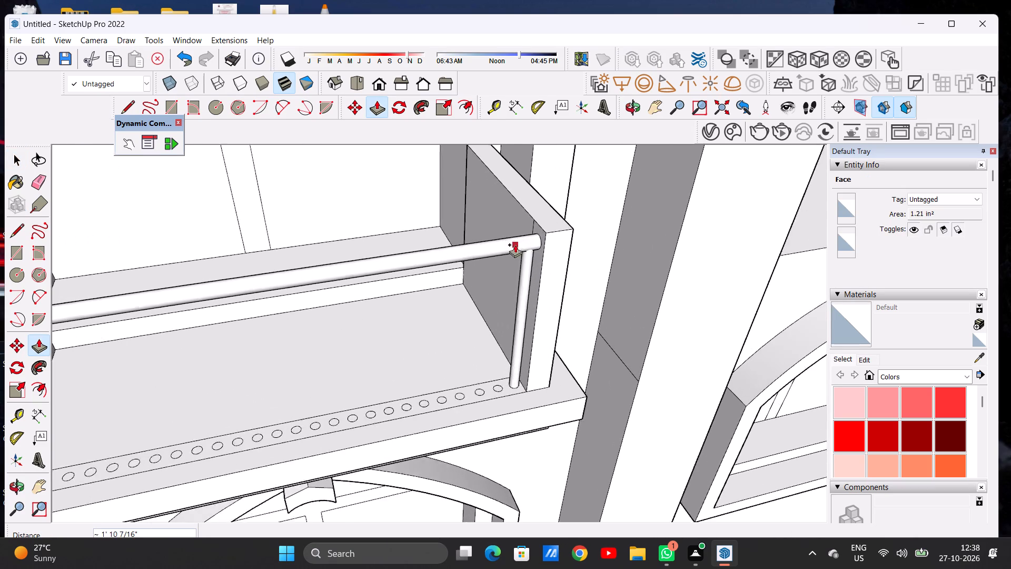
pyautogui.scroll(1, 515, 244)
pyautogui.moveTo(528, 269); pyautogui.dragTo(502, 220, button='middle')
pyautogui.scroll(6, 530, 216)
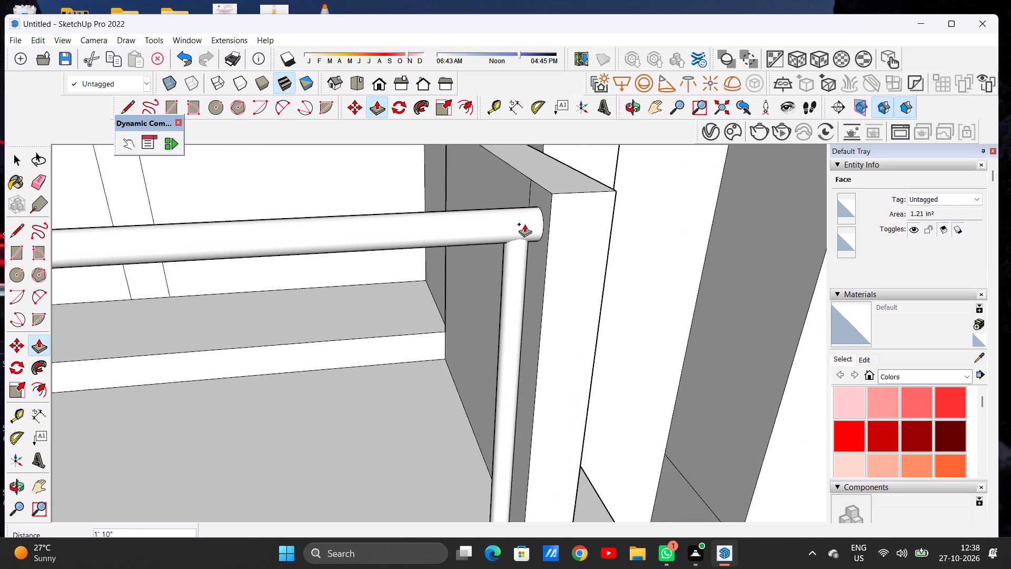
pyautogui.click(524, 224)
# Extrude the second circle from the right side wall about 1' 10" up into the handrail.
pyautogui.scroll(-7, 499, 229)
pyautogui.moveTo(491, 302); pyautogui.dragTo(436, 305, button='middle')
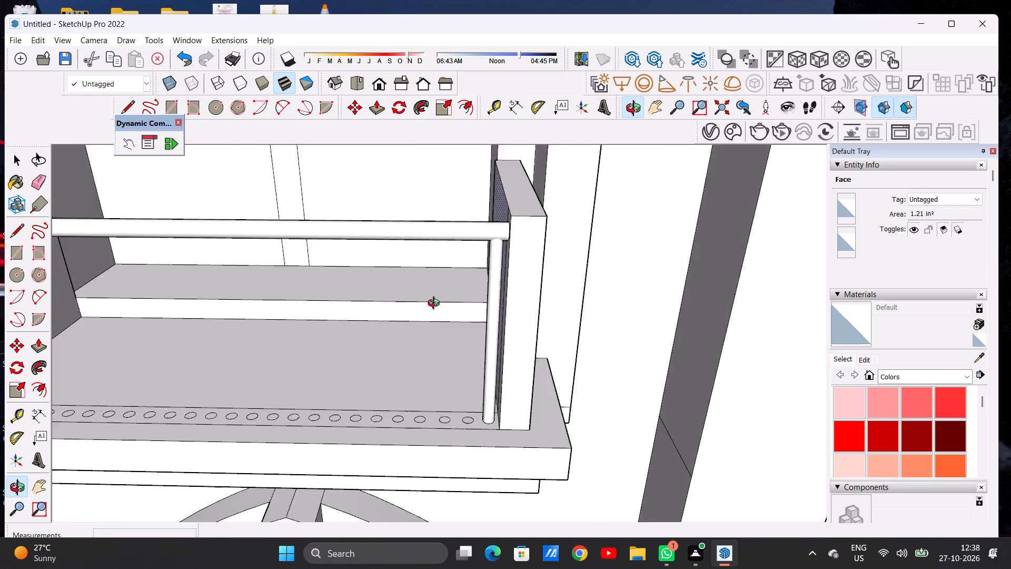
pyautogui.moveTo(436, 305); pyautogui.dragTo(379, 339, button='middle')
pyautogui.scroll(16, 482, 435)
pyautogui.click(408, 412)
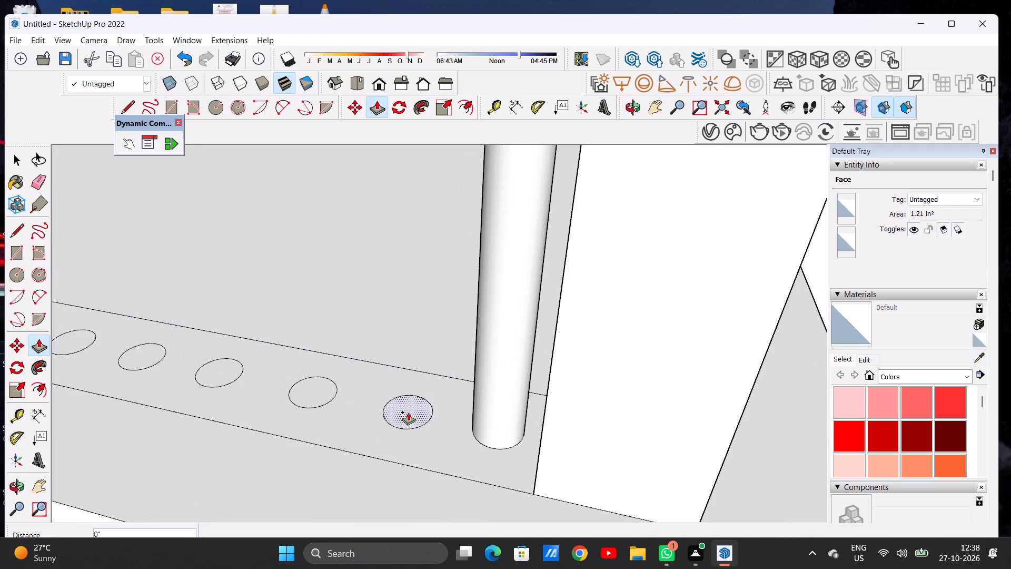
pyautogui.scroll(-13, 448, 334)
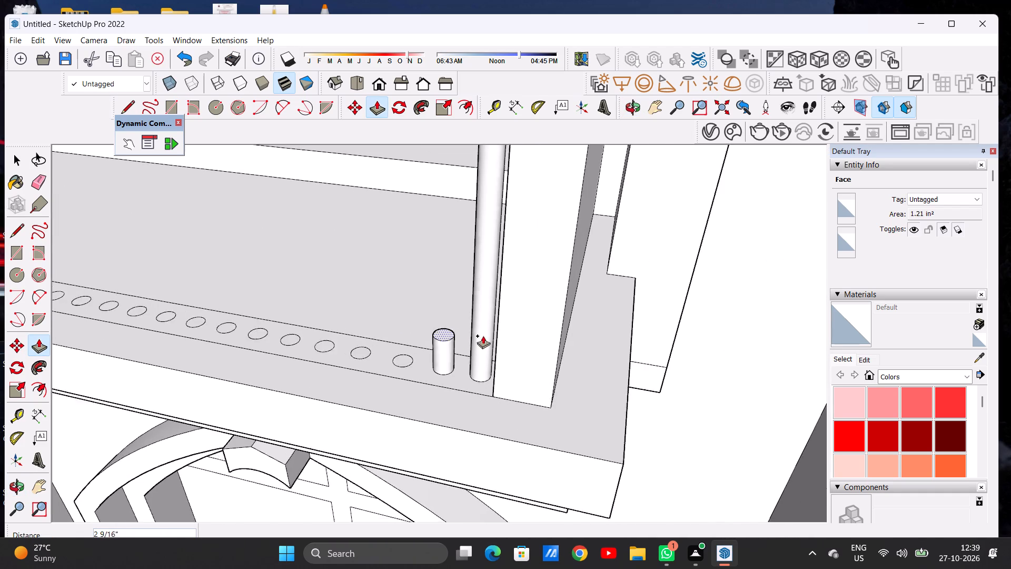
pyautogui.scroll(-5, 483, 336)
pyautogui.scroll(-6, 460, 265)
pyautogui.scroll(5, 467, 198)
pyautogui.moveTo(464, 192); pyautogui.dragTo(504, 163, button='middle')
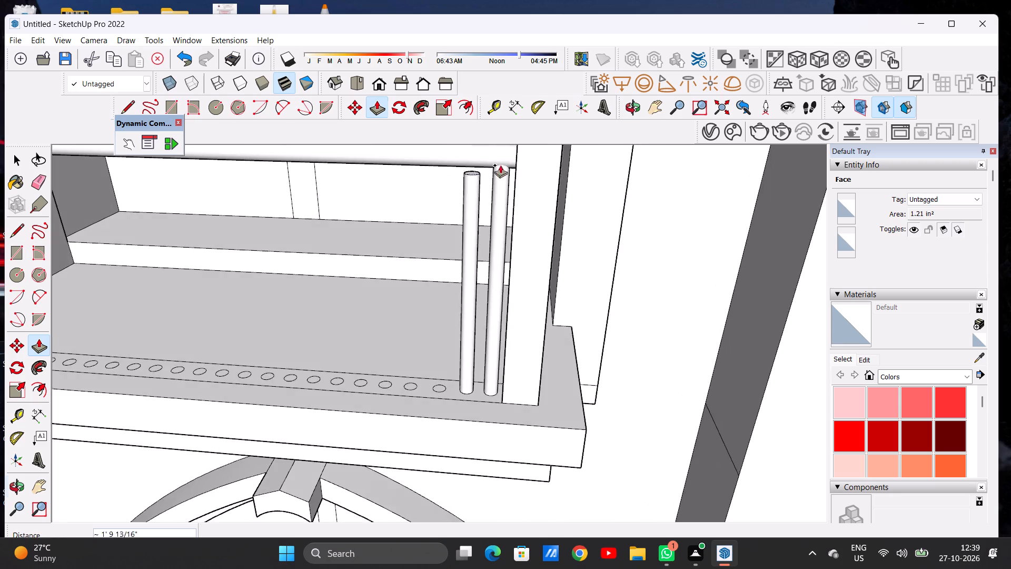
pyautogui.scroll(6, 471, 169)
pyautogui.scroll(-12, 464, 214)
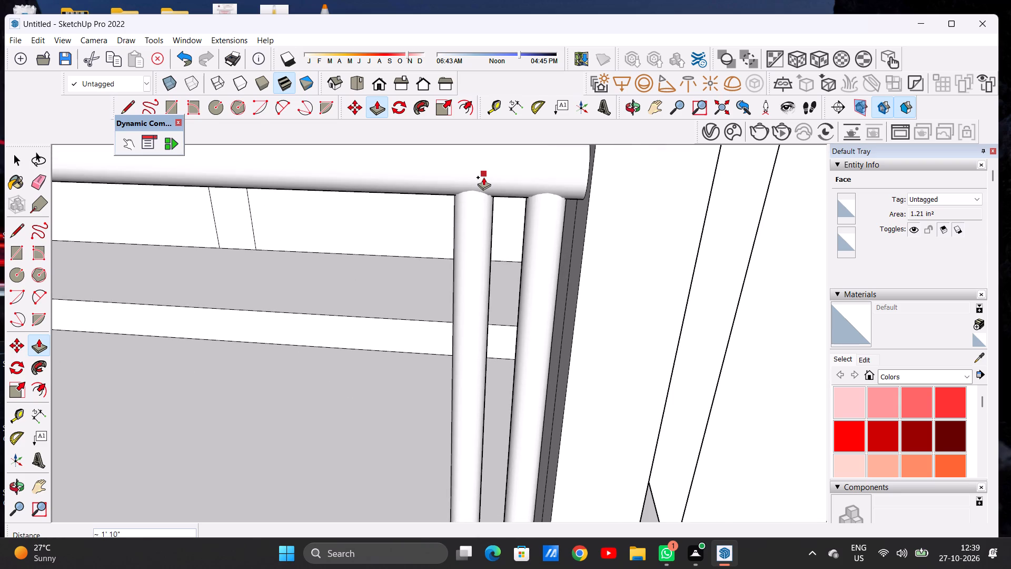
pyautogui.click(483, 177)
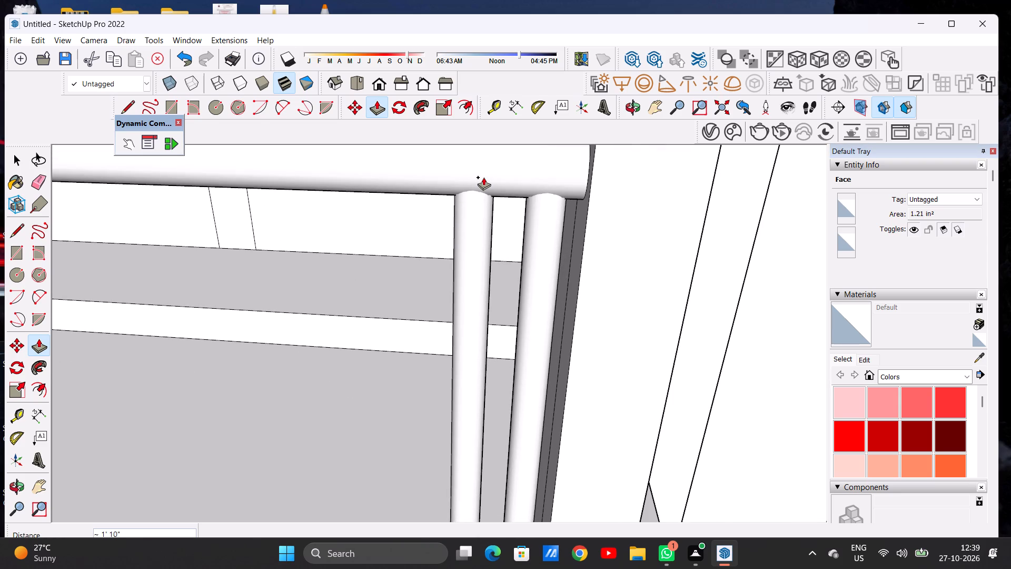
# Extrude the third circle from the right side wall about 1' 9 9/16" up into the handrail.
pyautogui.scroll(-2, 469, 204)
pyautogui.scroll(1, 465, 214)
pyautogui.scroll(-20, 465, 218)
pyautogui.scroll(-2, 465, 218)
pyautogui.scroll(9, 461, 306)
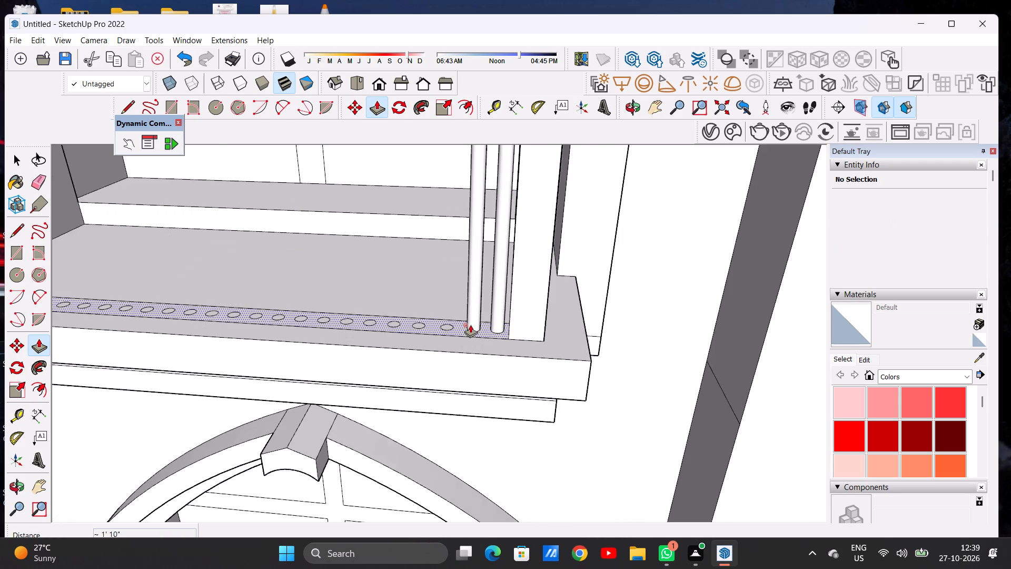
pyautogui.moveTo(467, 318); pyautogui.dragTo(388, 367, button='middle')
pyautogui.scroll(1, 413, 344)
pyautogui.scroll(-1, 414, 344)
pyautogui.scroll(10, 415, 344)
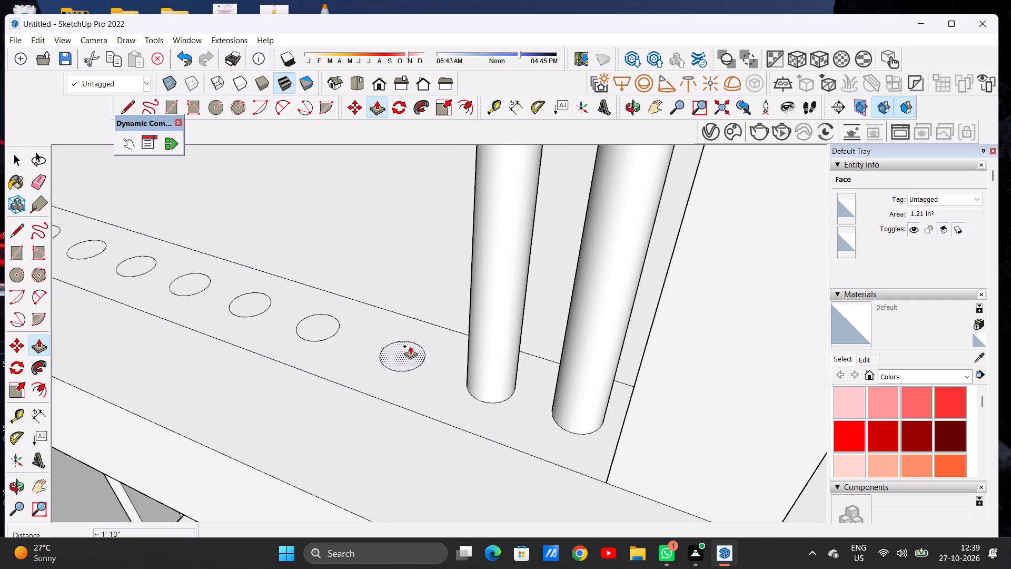
pyautogui.click(410, 346)
pyautogui.scroll(-20, 452, 308)
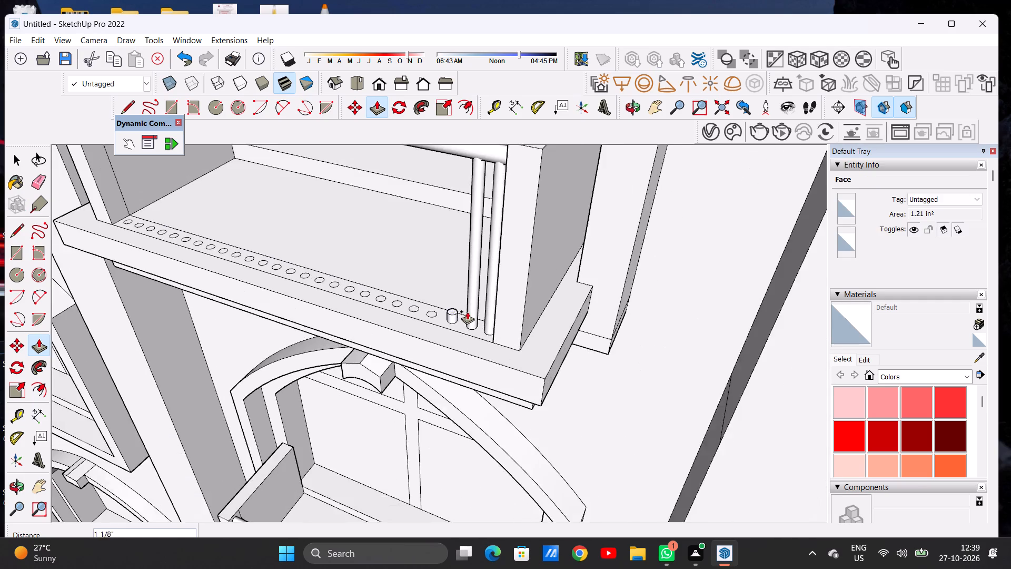
pyautogui.scroll(-10, 467, 311)
pyautogui.scroll(1, 444, 222)
pyautogui.scroll(-1, 445, 222)
pyautogui.scroll(3, 445, 222)
pyautogui.moveTo(460, 242); pyautogui.dragTo(516, 223, button='middle')
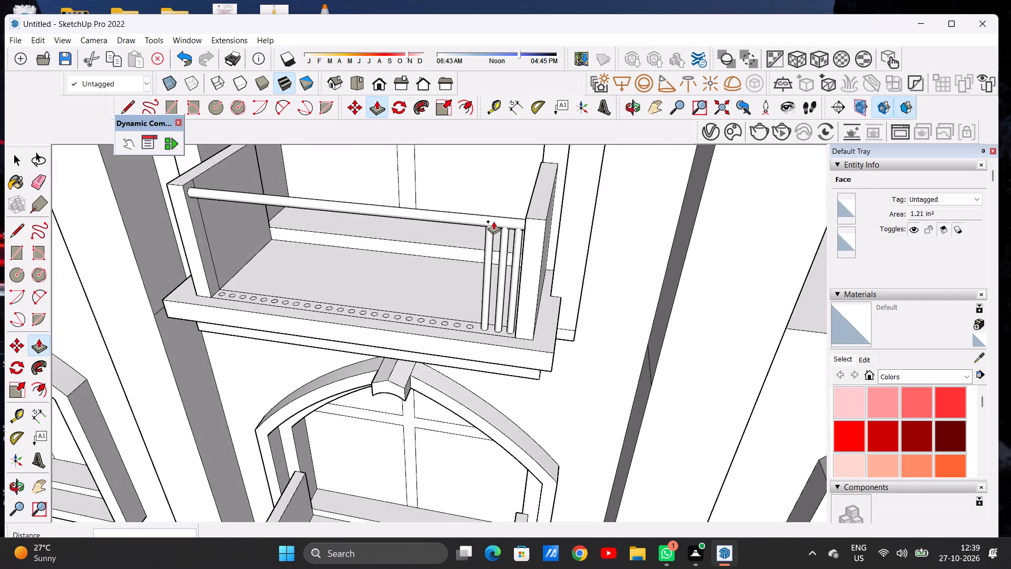
pyautogui.scroll(14, 493, 221)
pyautogui.click(484, 227)
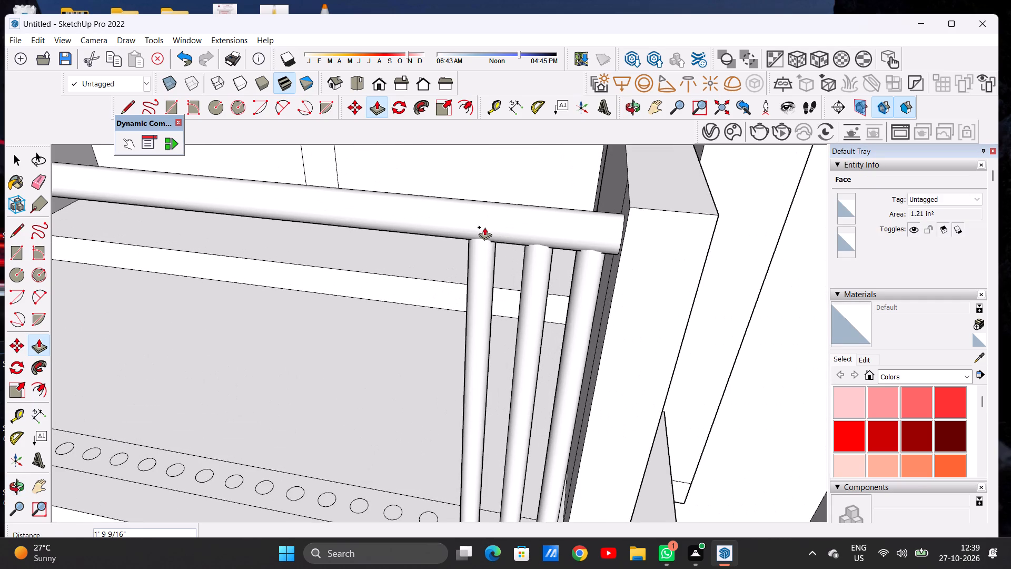
# Extrude the fourth, fifth and sixth circles from the right side wall up into the handrail, each about 1' 10" high.
pyautogui.scroll(-6, 482, 292)
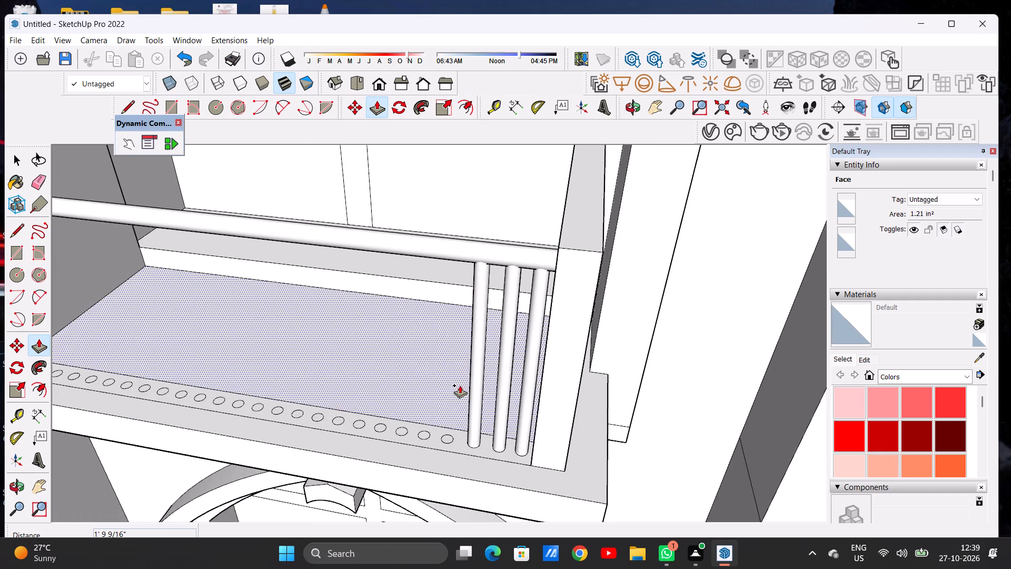
pyautogui.scroll(7, 455, 404)
pyautogui.click(434, 479)
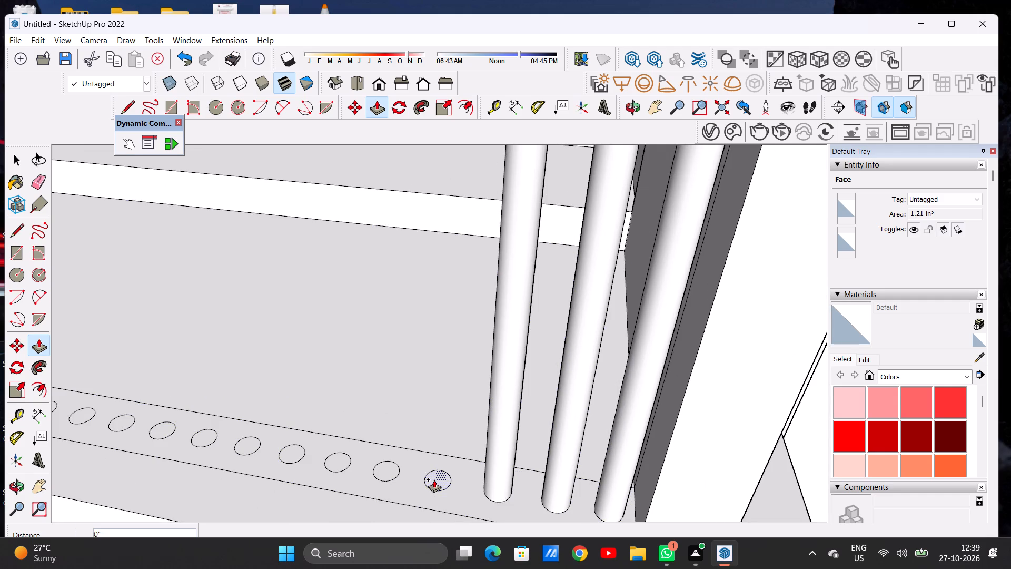
pyautogui.scroll(-13, 452, 379)
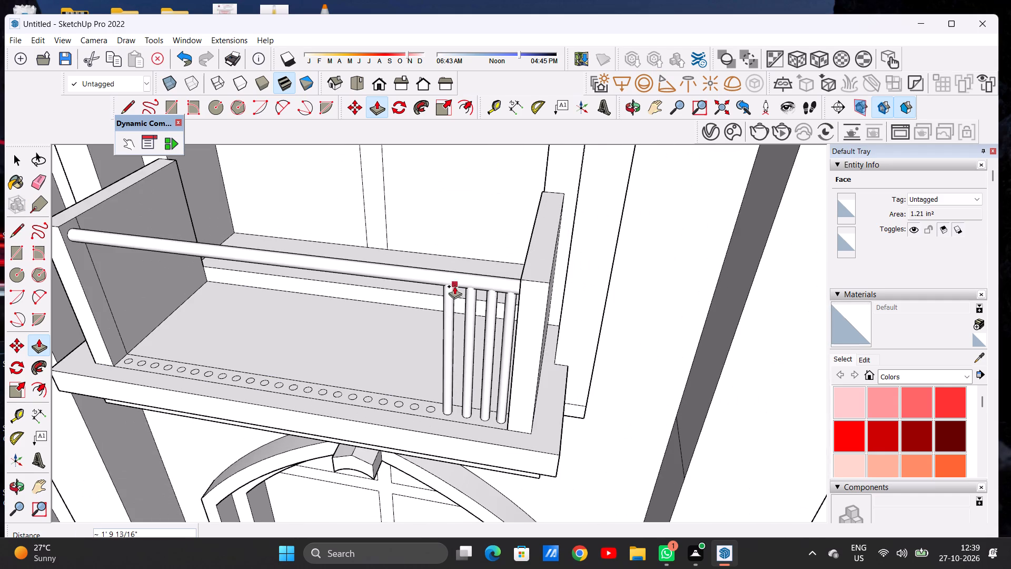
pyautogui.scroll(6, 459, 273)
pyautogui.click(457, 286)
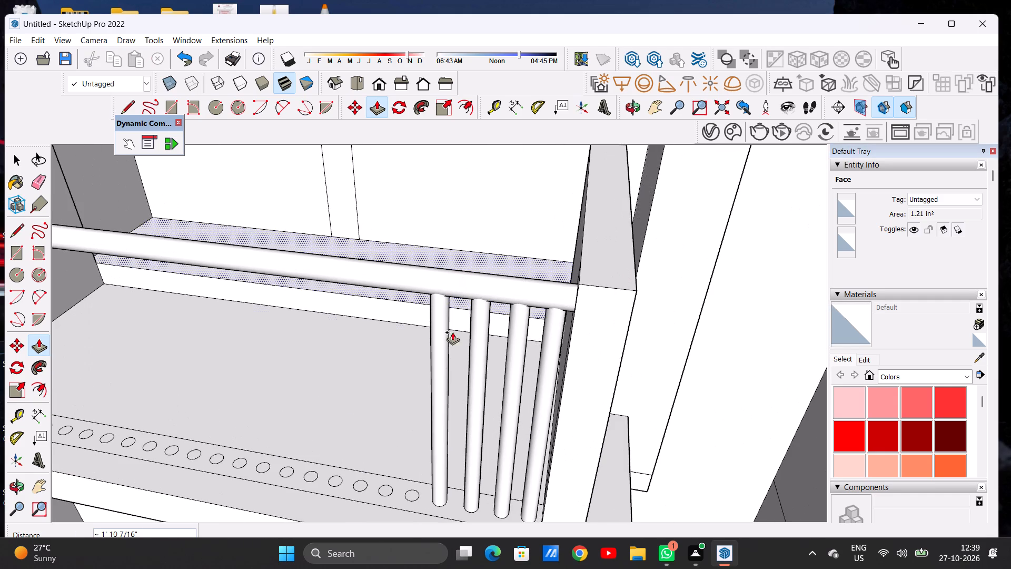
pyautogui.click(413, 493)
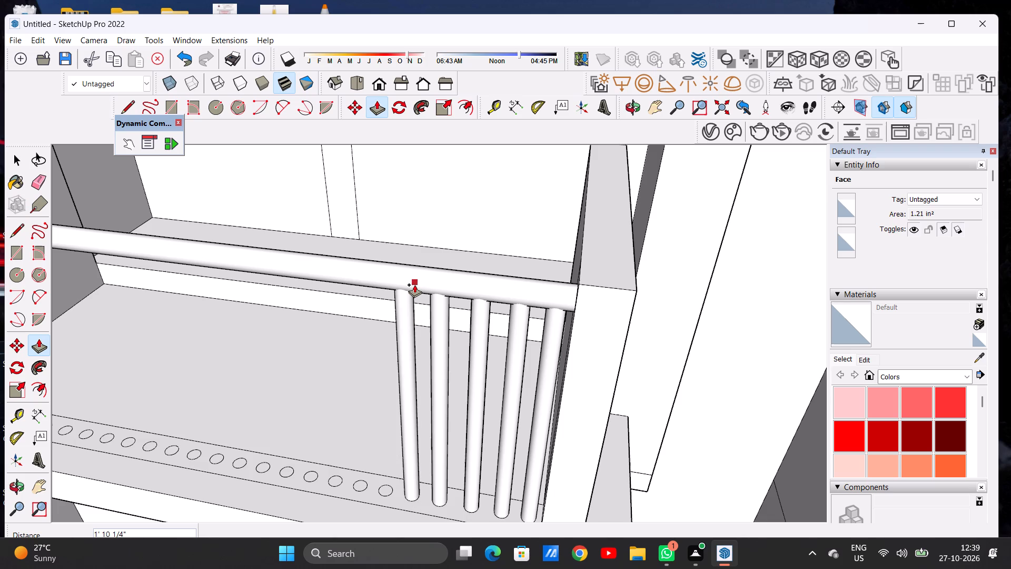
pyautogui.click(414, 284)
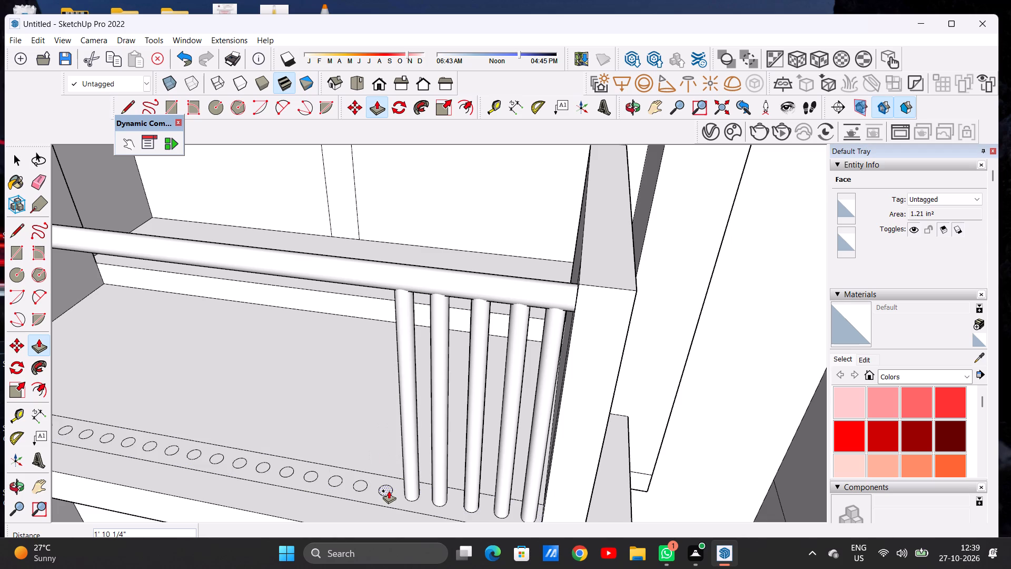
pyautogui.click(389, 490)
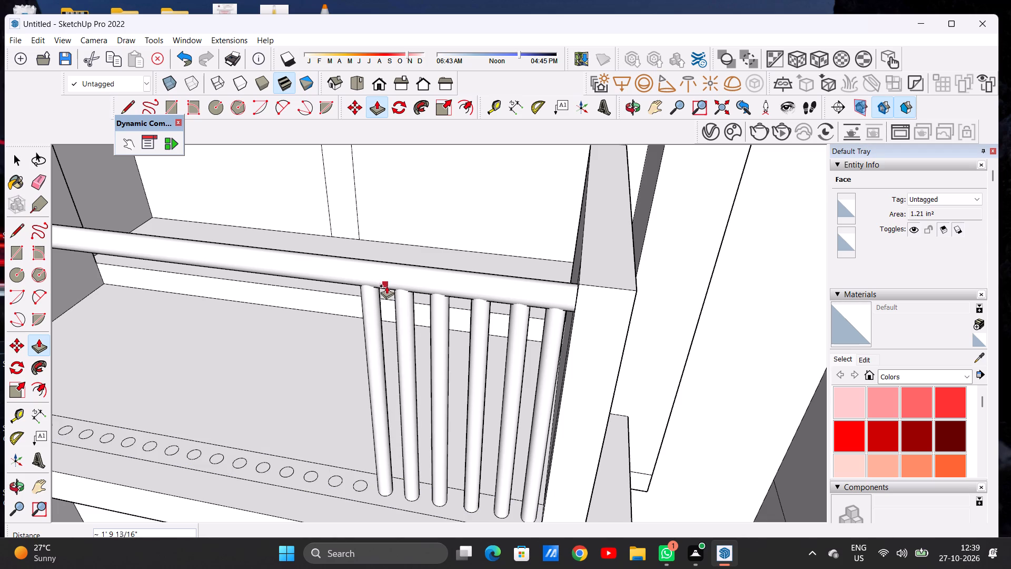
pyautogui.click(388, 282)
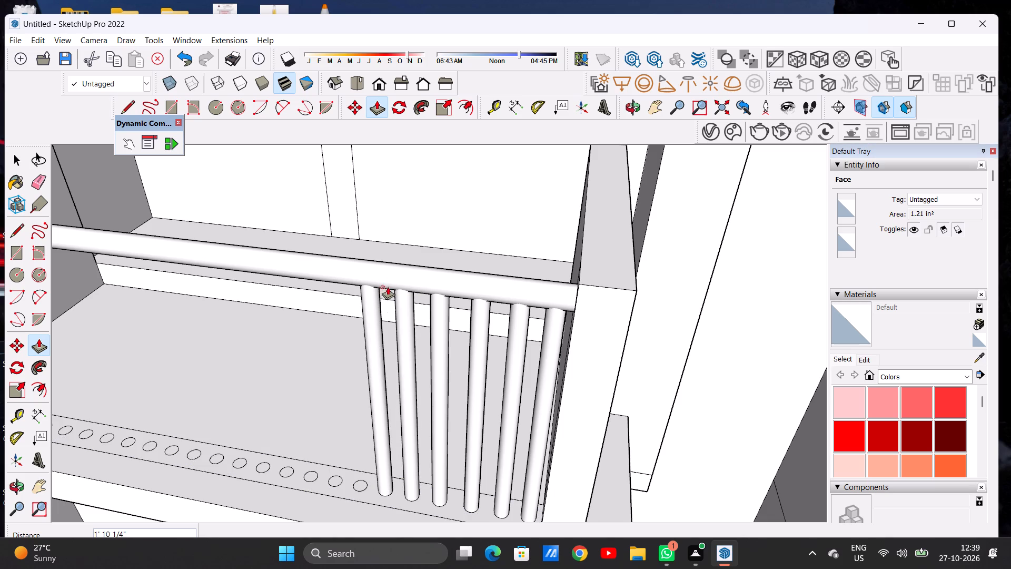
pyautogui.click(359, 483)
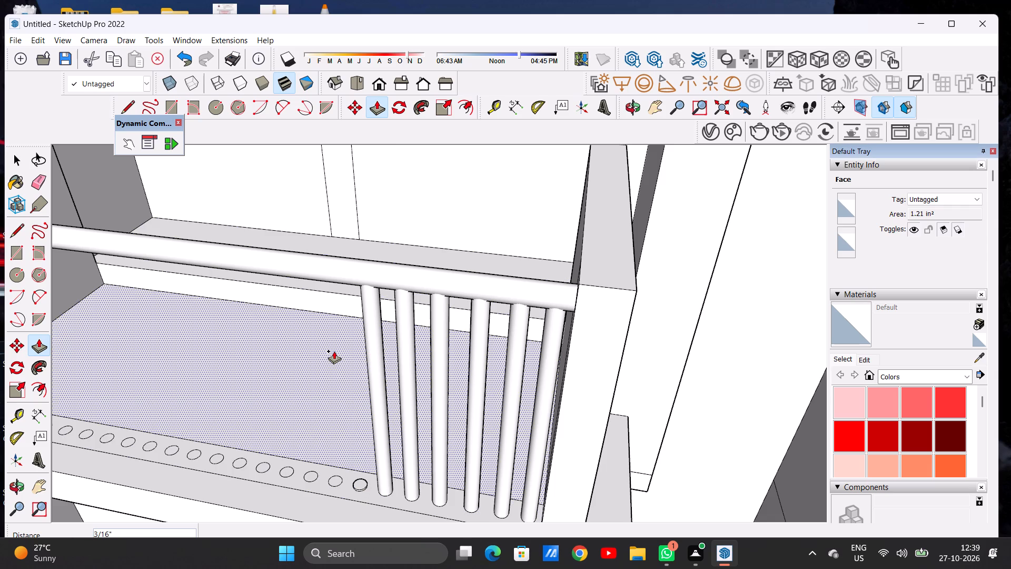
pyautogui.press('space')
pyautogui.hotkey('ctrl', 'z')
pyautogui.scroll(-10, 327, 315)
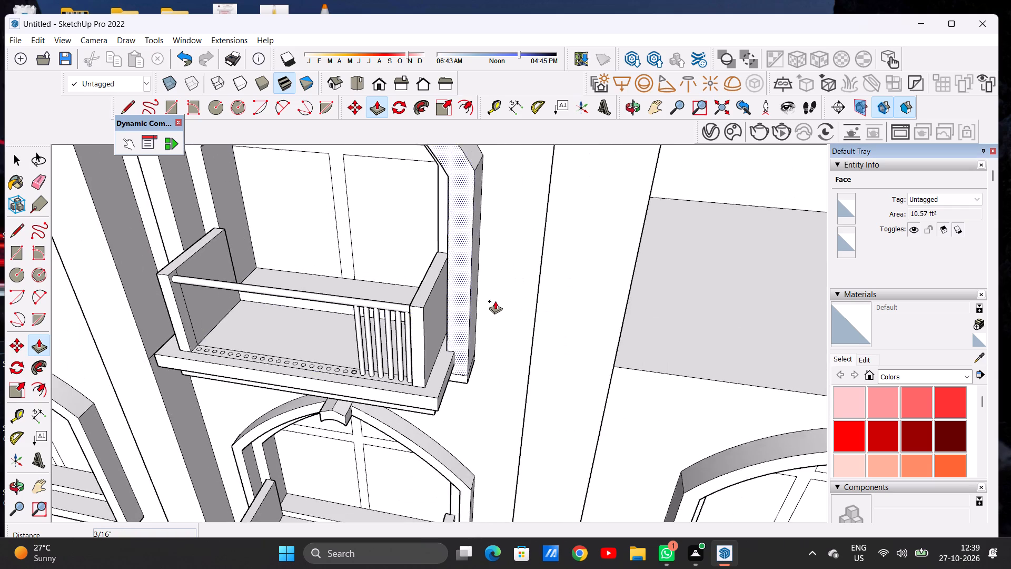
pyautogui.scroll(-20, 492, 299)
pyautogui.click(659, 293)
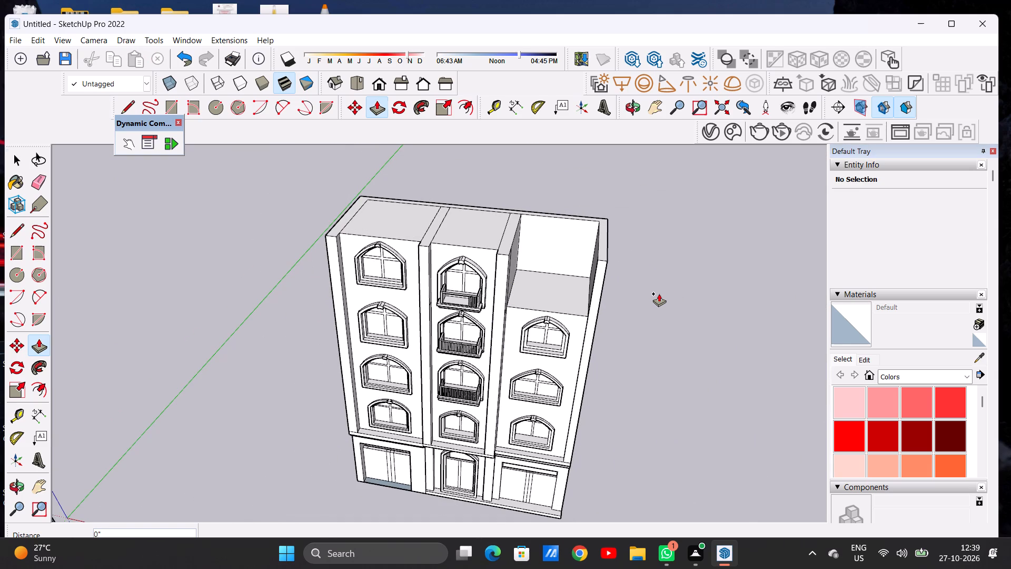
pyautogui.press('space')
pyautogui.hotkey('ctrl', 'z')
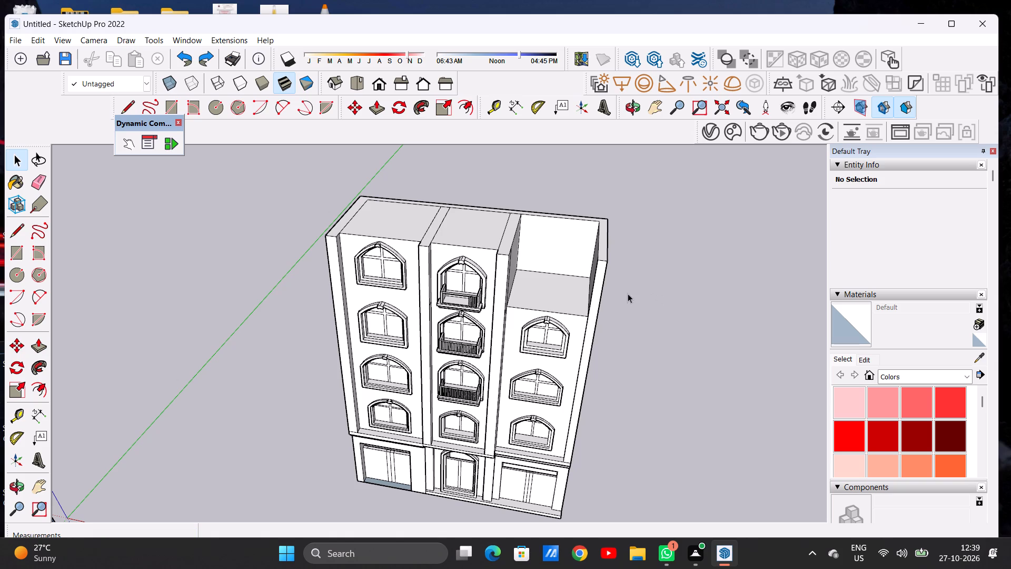
# Extrude the seventh circle from the top-storey balcony's right side wall about 1' 10 7/16" up into the handrail with Push/Pull.
pyautogui.scroll(19, 453, 292)
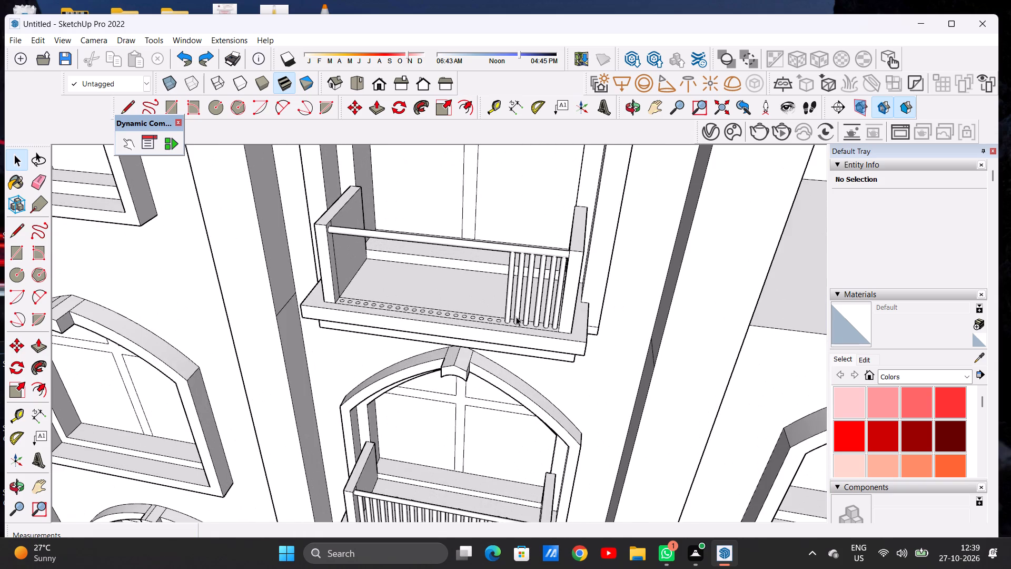
pyautogui.moveTo(515, 316); pyautogui.dragTo(478, 354, button='middle')
pyautogui.scroll(20, 481, 350)
pyautogui.scroll(1, 481, 350)
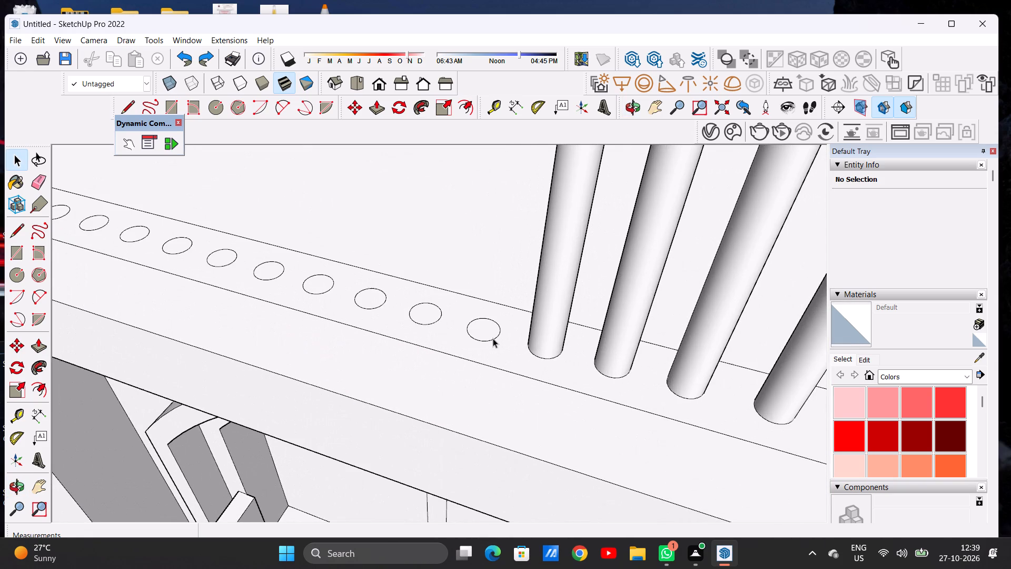
pyautogui.press('p')
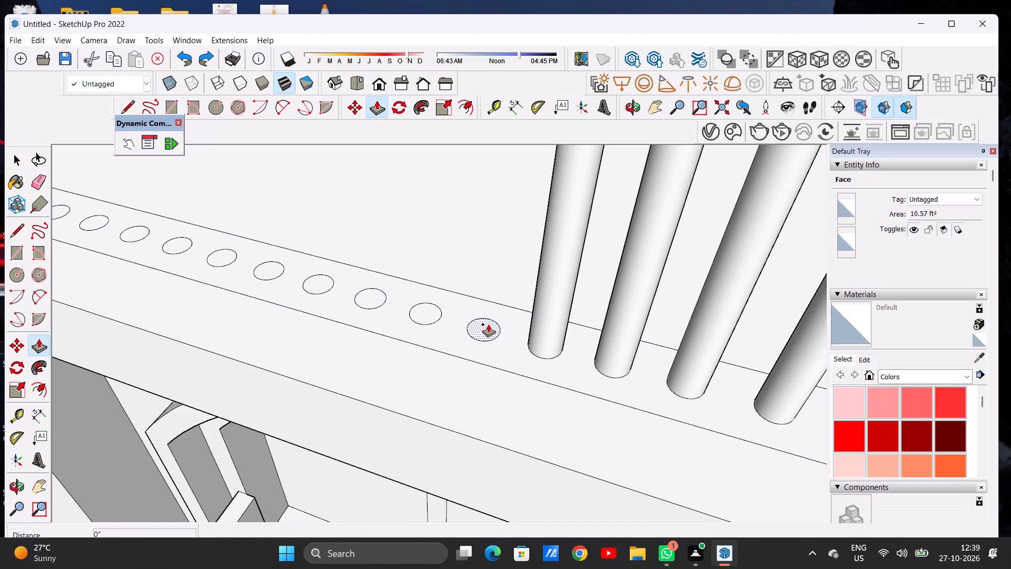
pyautogui.click(488, 324)
pyautogui.scroll(-12, 501, 267)
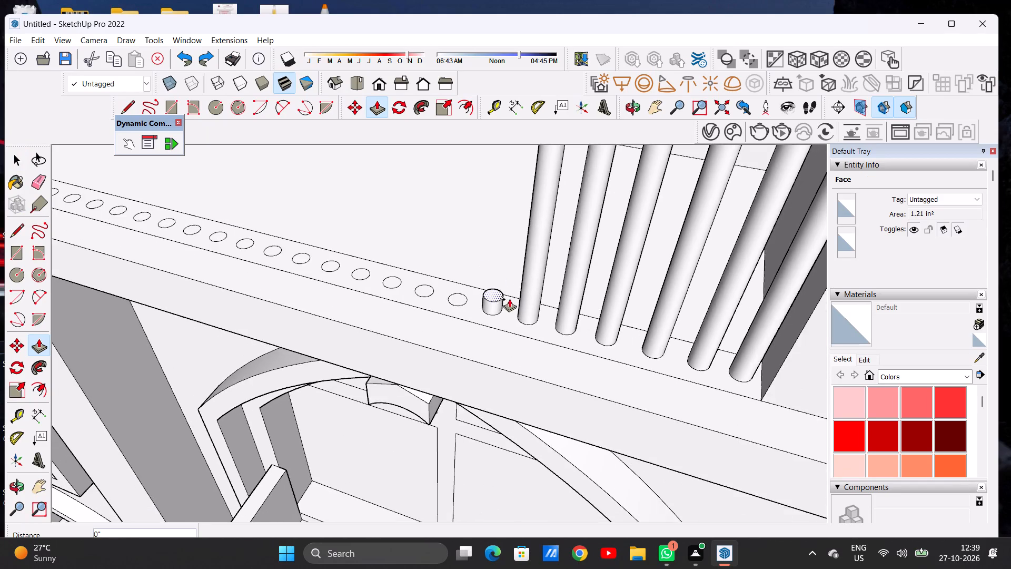
pyautogui.scroll(-12, 509, 299)
pyautogui.scroll(11, 516, 214)
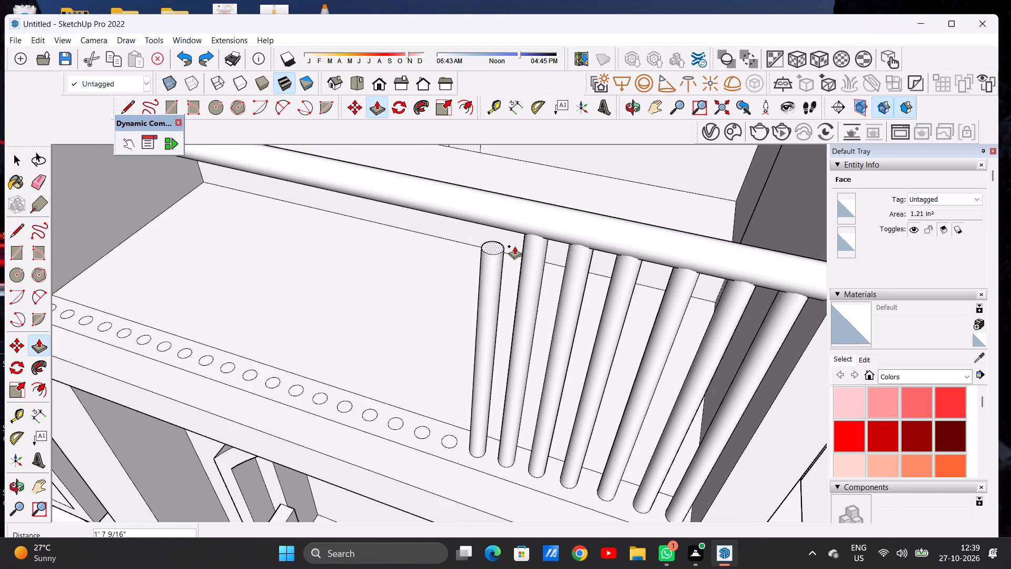
pyautogui.scroll(-4, 517, 250)
pyautogui.moveTo(512, 257); pyautogui.dragTo(518, 224, button='middle')
pyautogui.scroll(2, 519, 216)
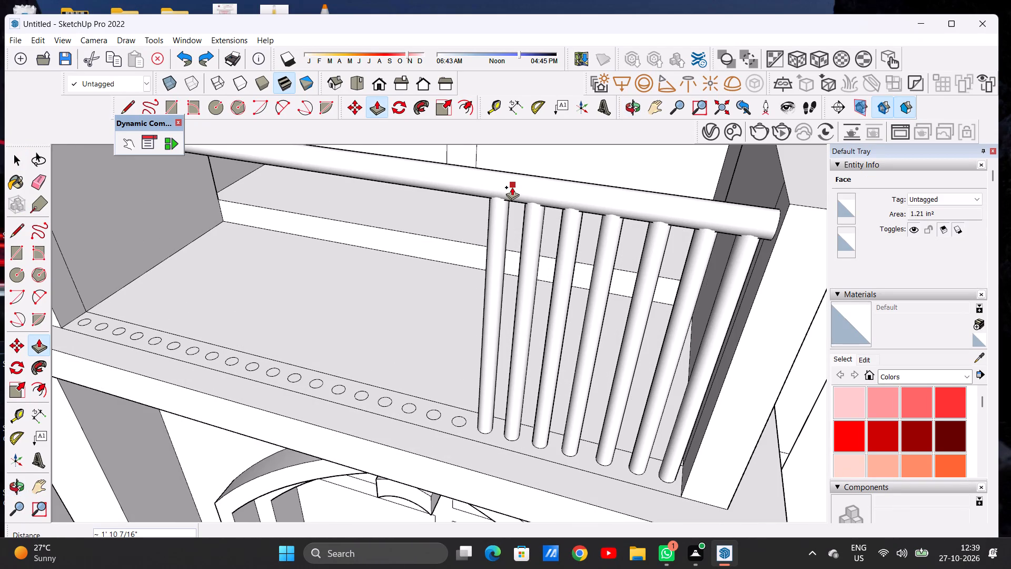
pyautogui.click(512, 189)
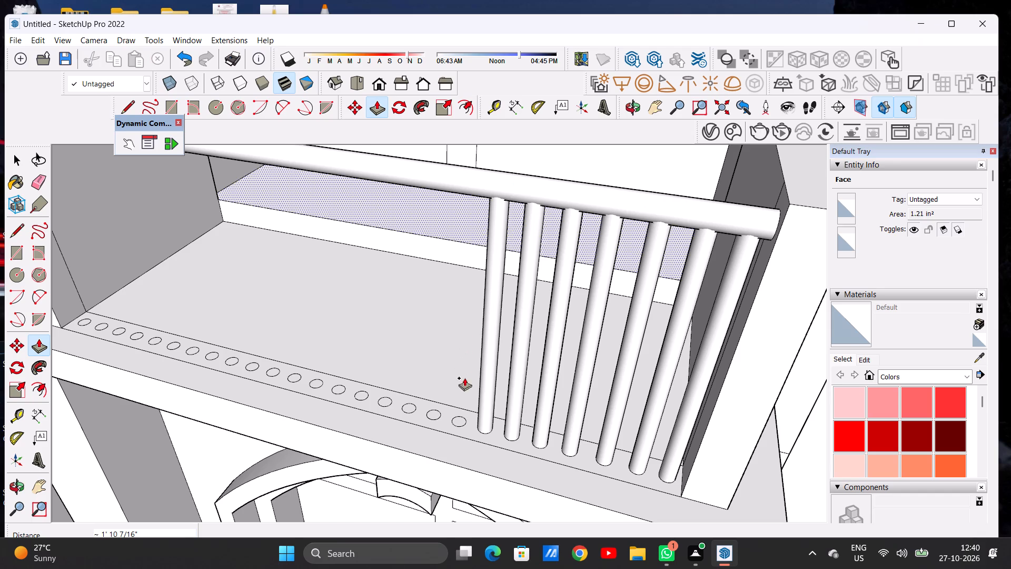
# Extrude the eighth circle from the right side wall about 1' 10 1/4" up into the handrail.
pyautogui.scroll(7, 460, 416)
pyautogui.click(462, 424)
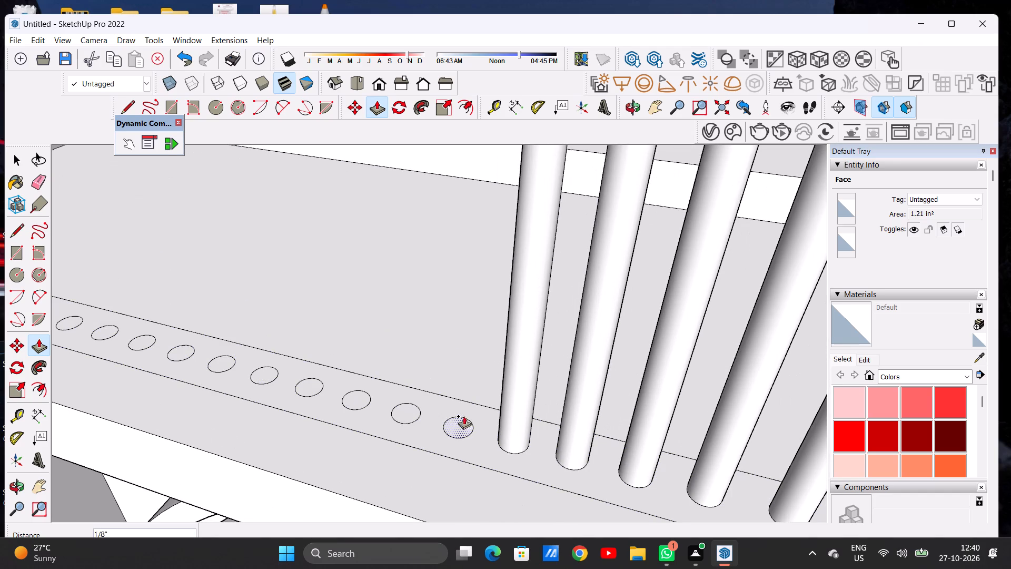
pyautogui.scroll(-17, 470, 361)
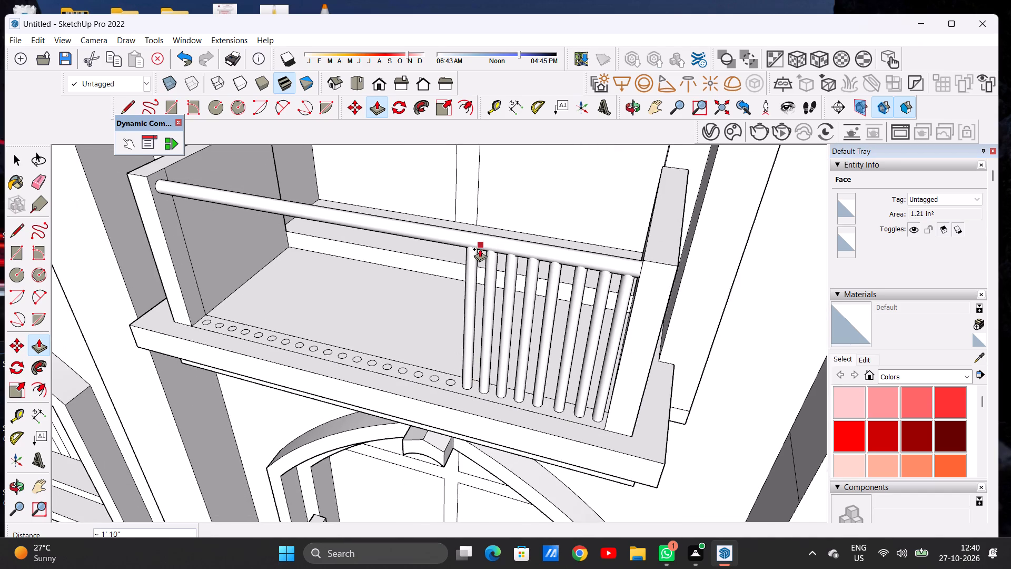
pyautogui.scroll(4, 480, 249)
pyautogui.click(480, 243)
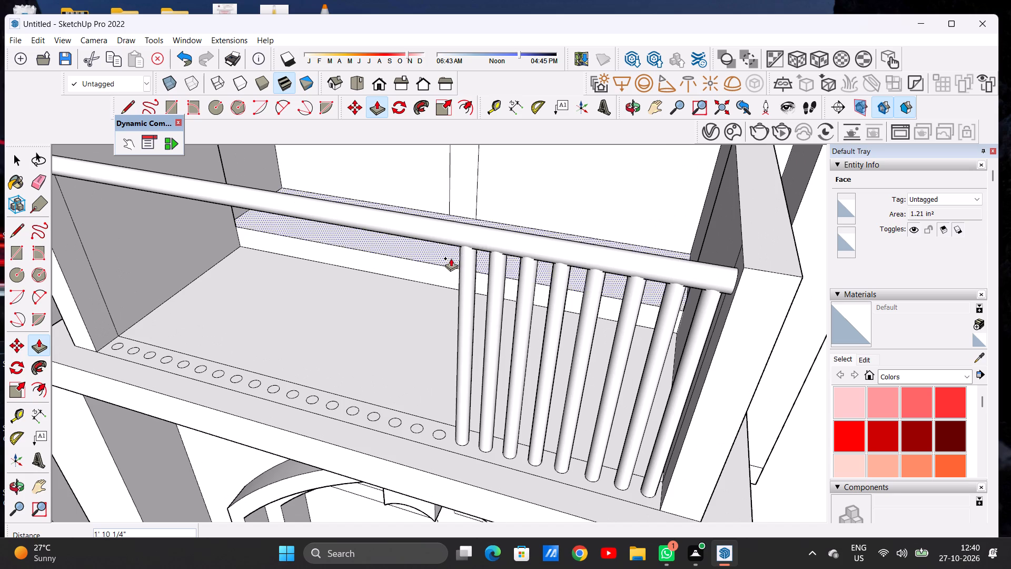
# Extrude the ninth circle from the right side wall about 1' 10 1/4" up into the handrail.
pyautogui.scroll(-6, 451, 256)
pyautogui.scroll(1, 451, 340)
pyautogui.scroll(-2, 451, 343)
pyautogui.scroll(4, 451, 346)
pyautogui.scroll(-2, 447, 360)
pyautogui.scroll(16, 437, 350)
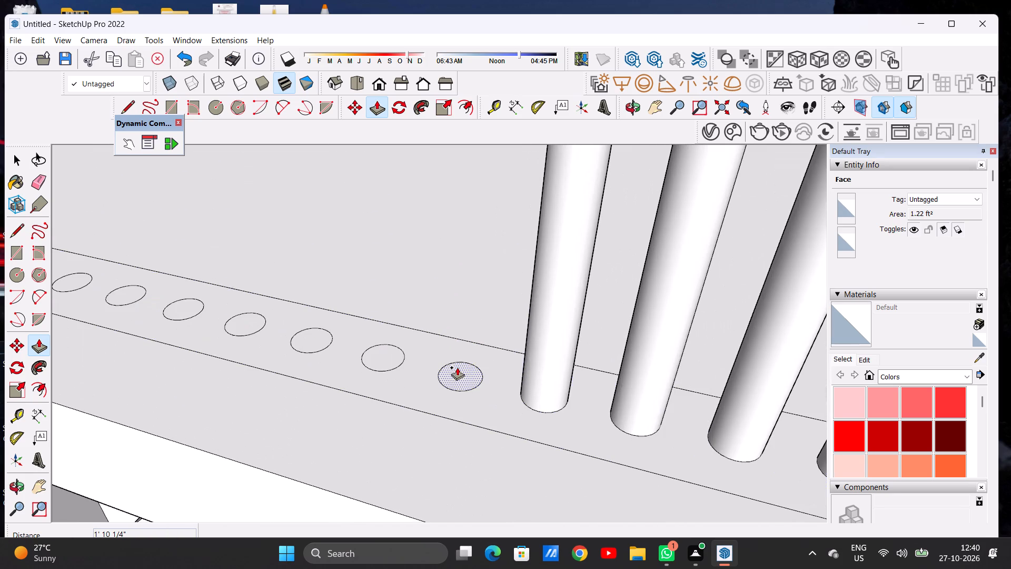
pyautogui.click(457, 368)
pyautogui.scroll(-10, 486, 304)
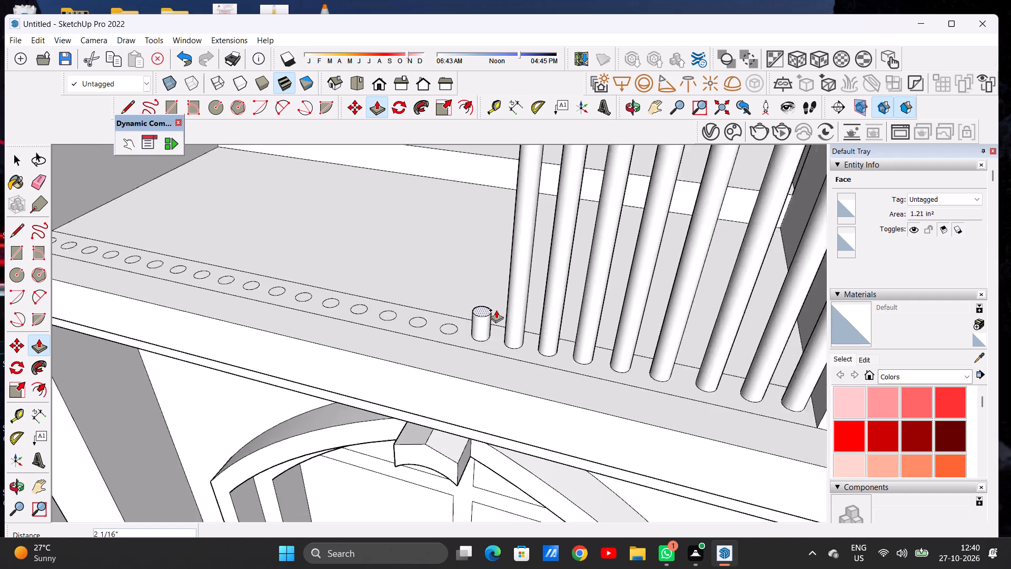
pyautogui.scroll(-11, 496, 310)
pyautogui.scroll(13, 485, 205)
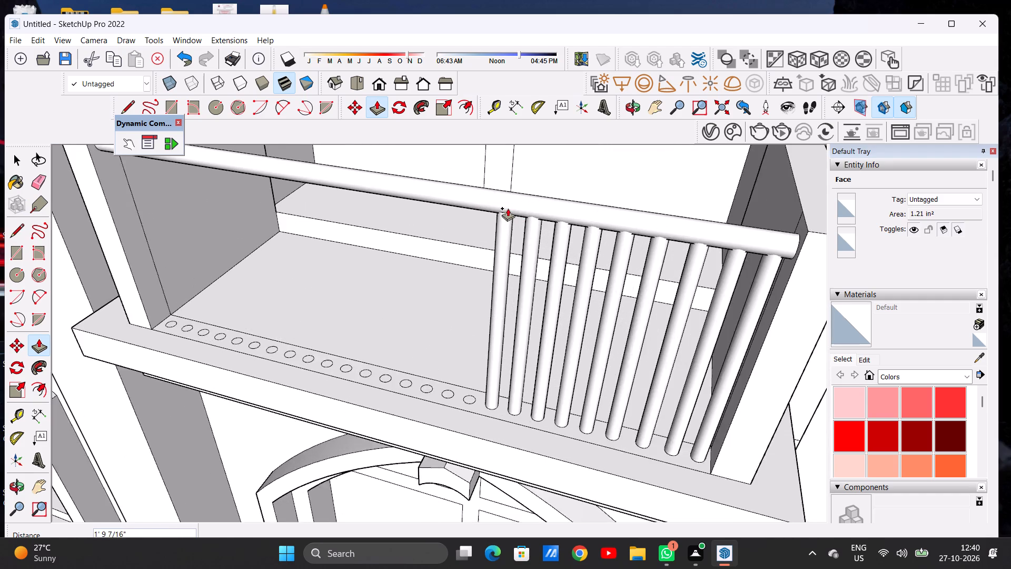
pyautogui.scroll(4, 508, 208)
pyautogui.click(509, 208)
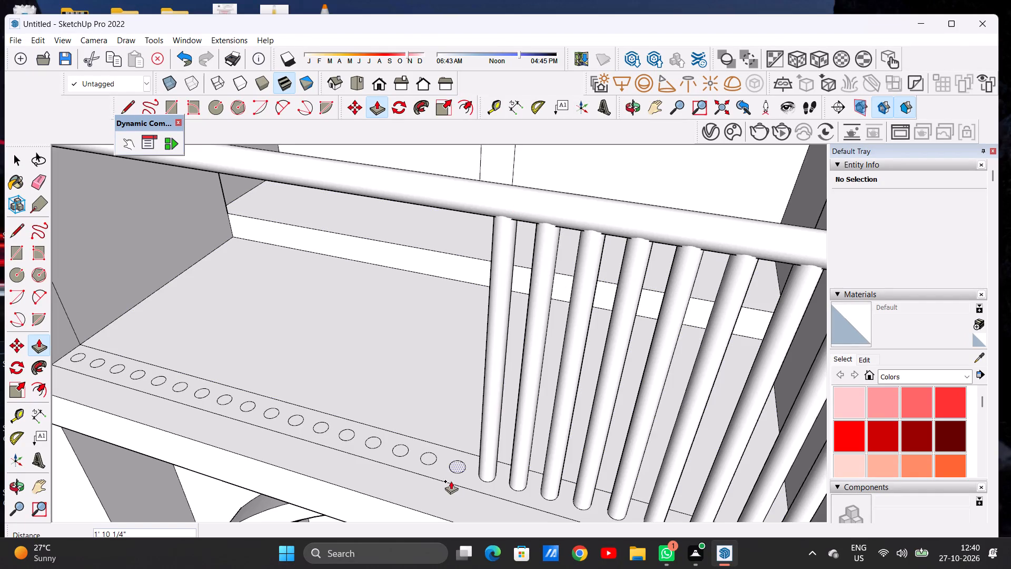
# Extrude the tenth circle from the right side wall about 1' 10 1/4" up into the handrail.
pyautogui.scroll(9, 457, 470)
pyautogui.click(460, 466)
pyautogui.scroll(-7, 468, 406)
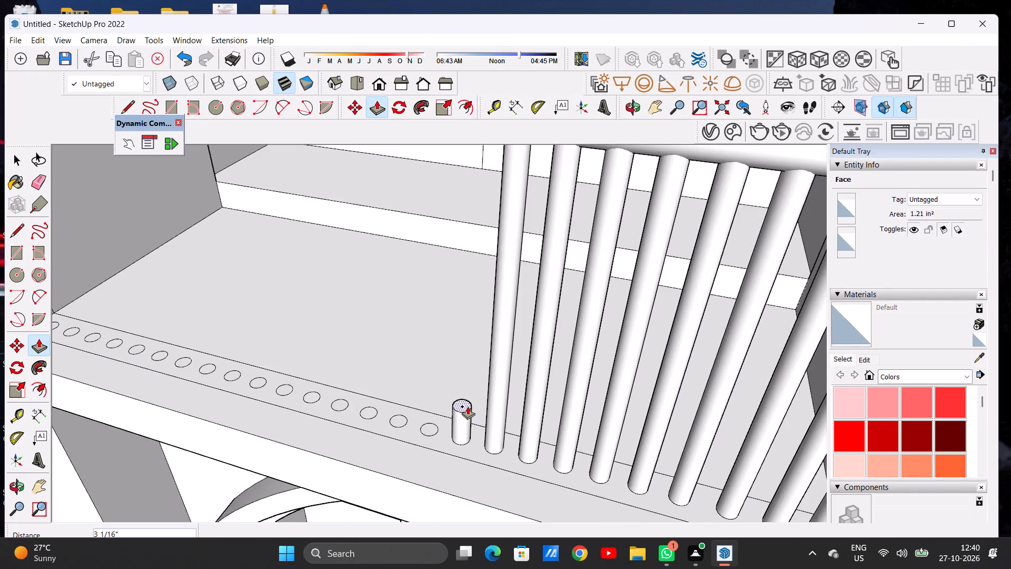
pyautogui.scroll(-9, 467, 406)
pyautogui.scroll(8, 481, 300)
pyautogui.scroll(-1, 475, 309)
pyautogui.scroll(2, 475, 311)
pyautogui.moveTo(464, 323); pyautogui.dragTo(483, 291, button='middle')
pyautogui.click(481, 282)
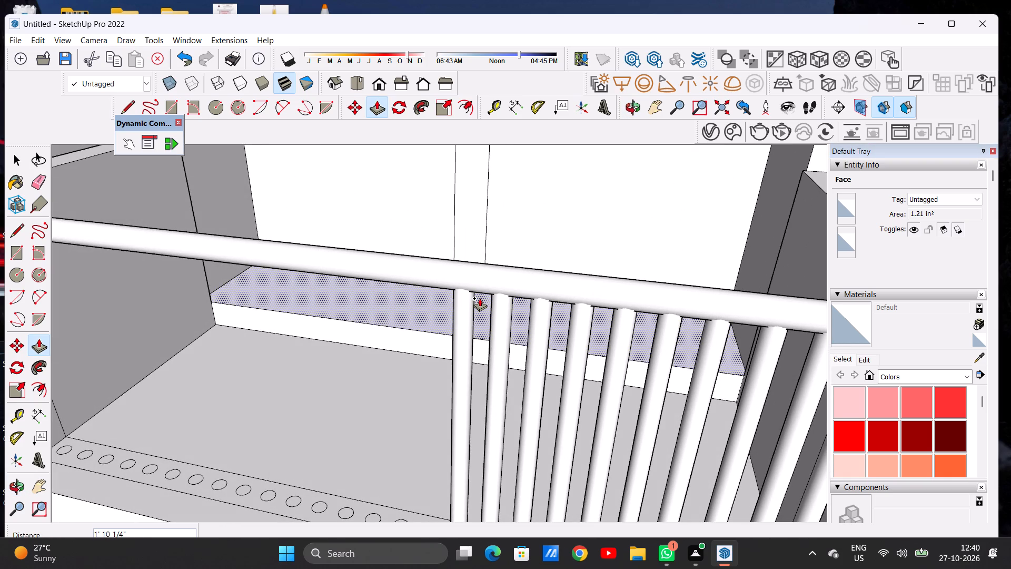
# Extrude the eleventh circle from the right side wall about 1' 9 13/16" up into the handrail.
pyautogui.scroll(-6, 420, 291)
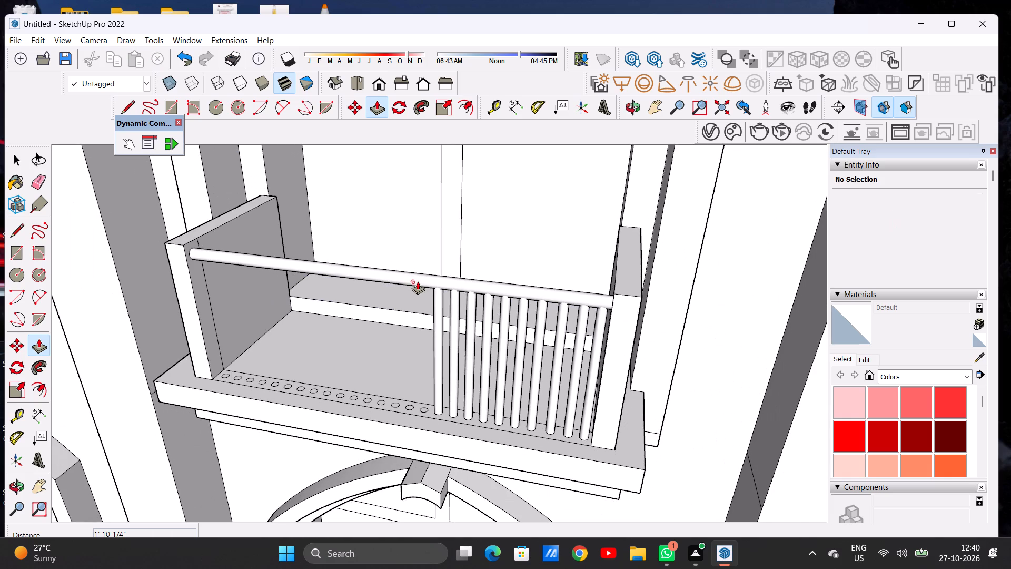
pyautogui.scroll(-5, 413, 280)
pyautogui.scroll(20, 407, 376)
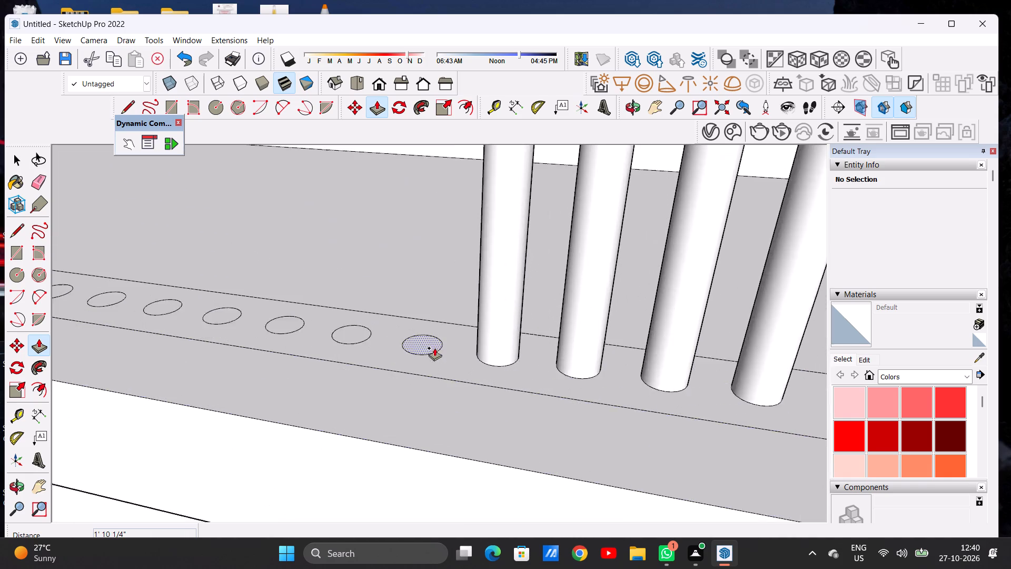
pyautogui.scroll(2, 434, 348)
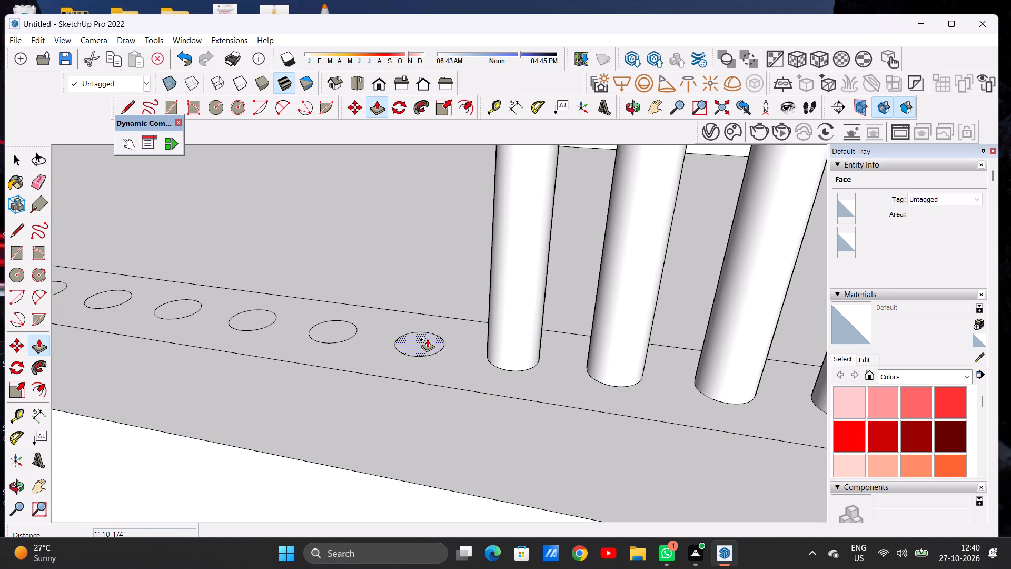
pyautogui.click(427, 339)
pyautogui.scroll(-3, 440, 301)
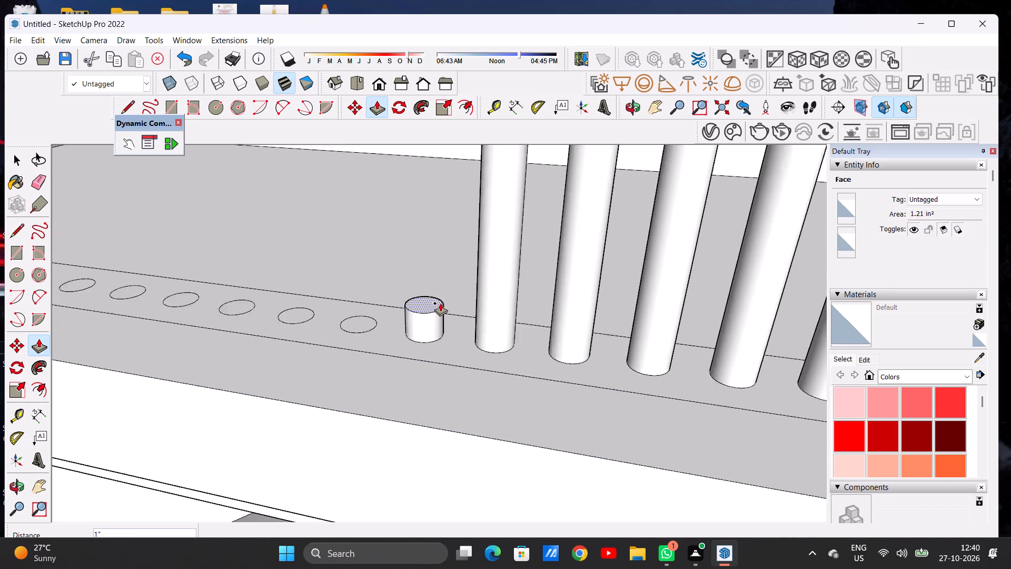
pyautogui.scroll(-18, 440, 303)
pyautogui.scroll(-6, 439, 290)
pyautogui.scroll(8, 439, 199)
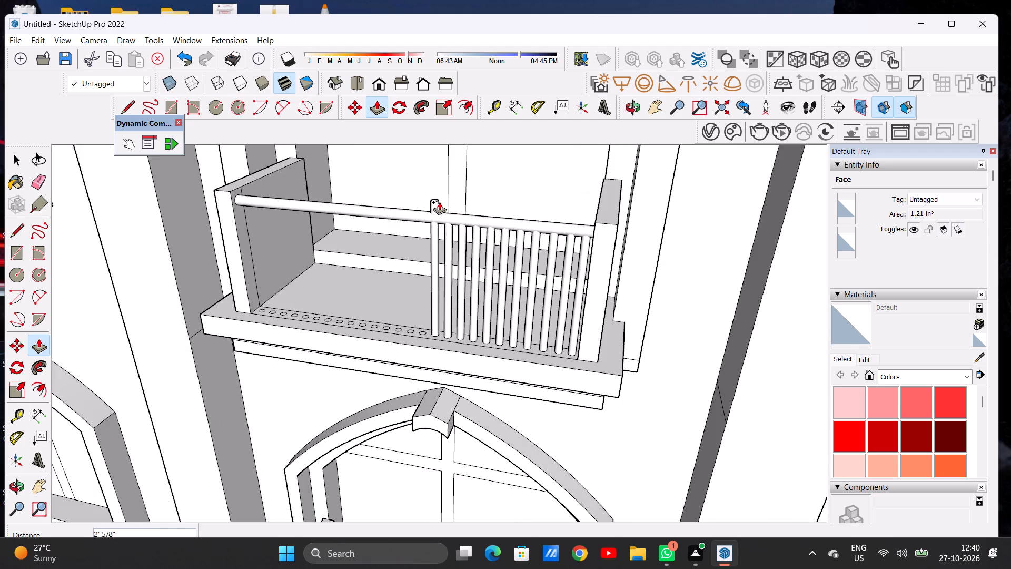
pyautogui.scroll(12, 434, 218)
pyautogui.click(440, 225)
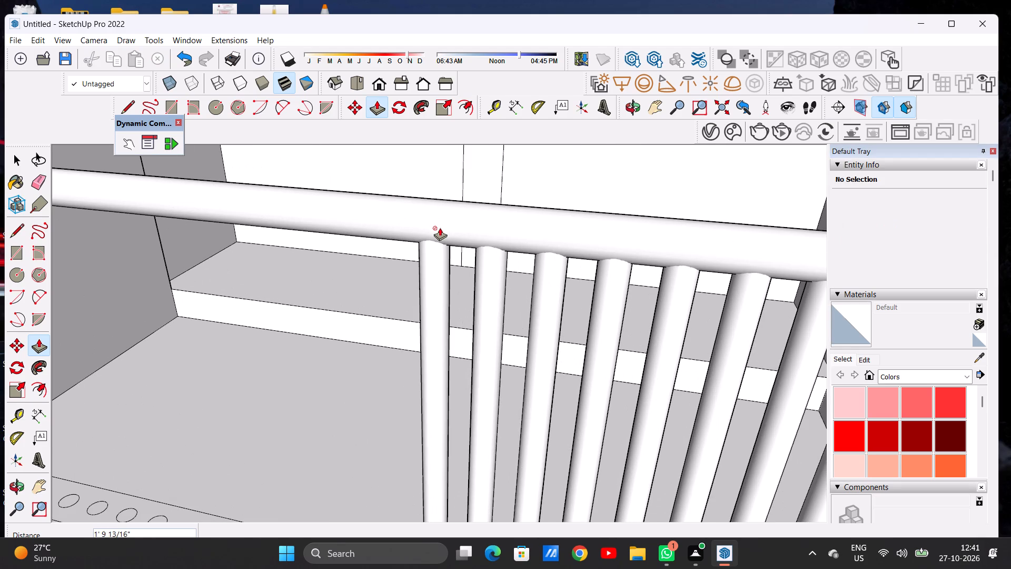
# Extrude the twelfth circle from the right side wall about 1' 9 9/16" up into the handrail.
pyautogui.scroll(-8, 432, 233)
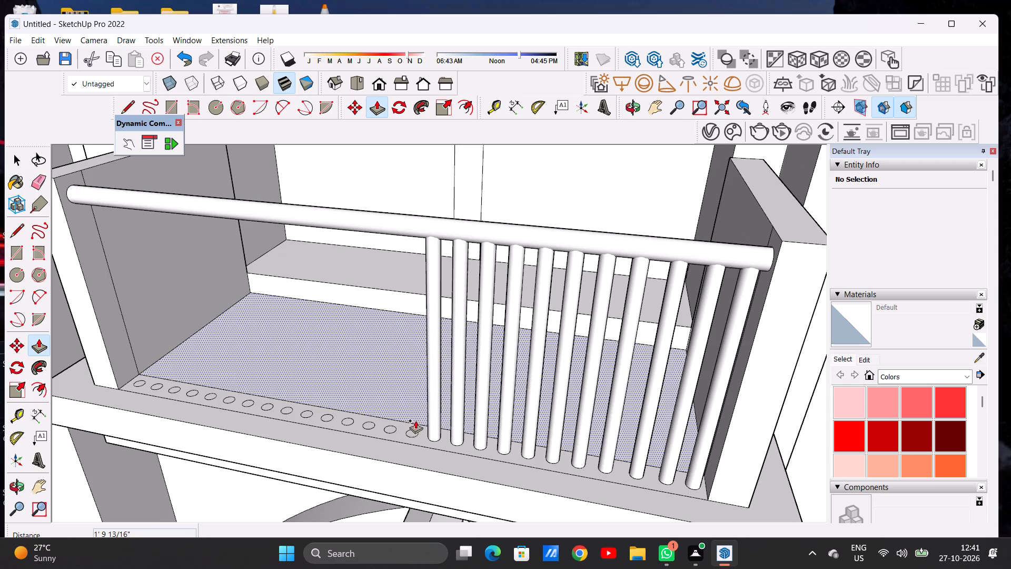
pyautogui.scroll(7, 417, 422)
pyautogui.scroll(-1, 416, 431)
pyautogui.scroll(4, 416, 431)
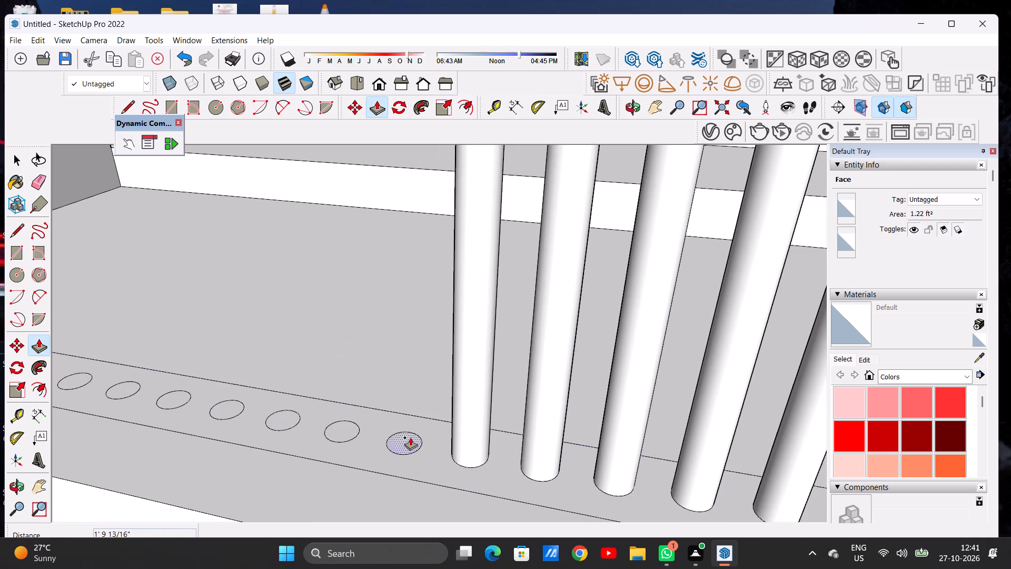
pyautogui.click(410, 437)
pyautogui.scroll(-12, 441, 350)
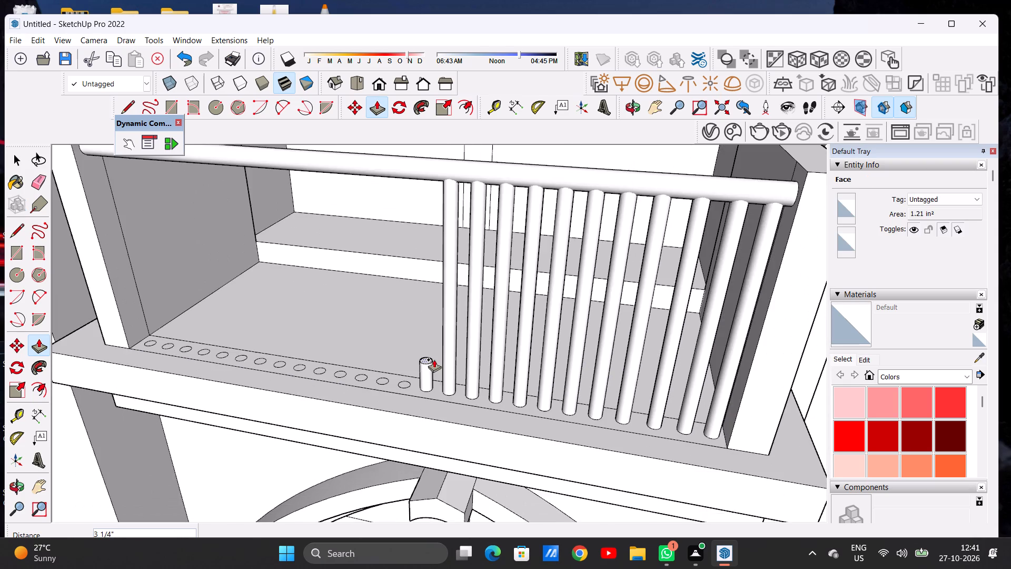
pyautogui.scroll(-6, 434, 359)
pyautogui.scroll(11, 441, 248)
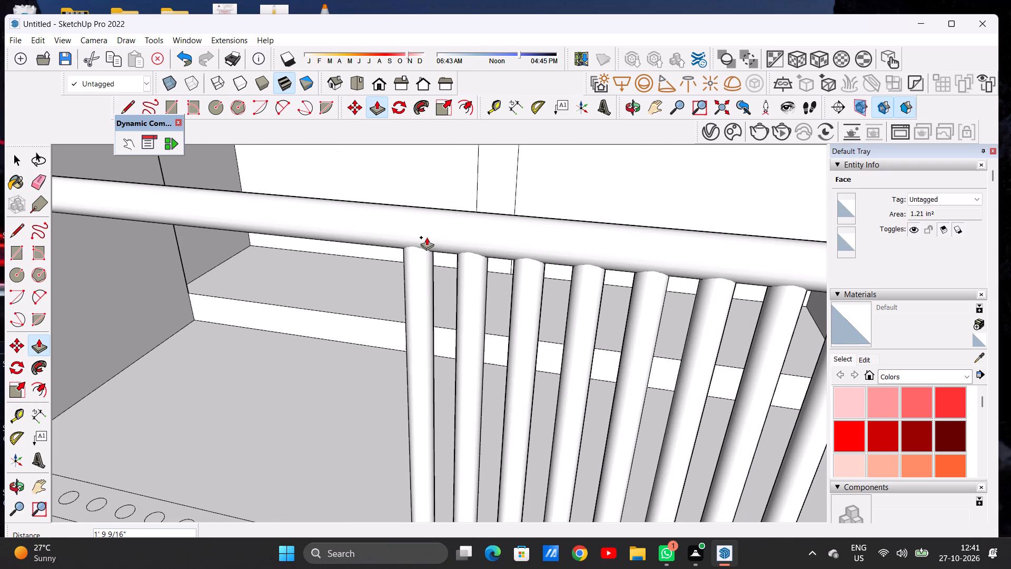
pyautogui.click(425, 236)
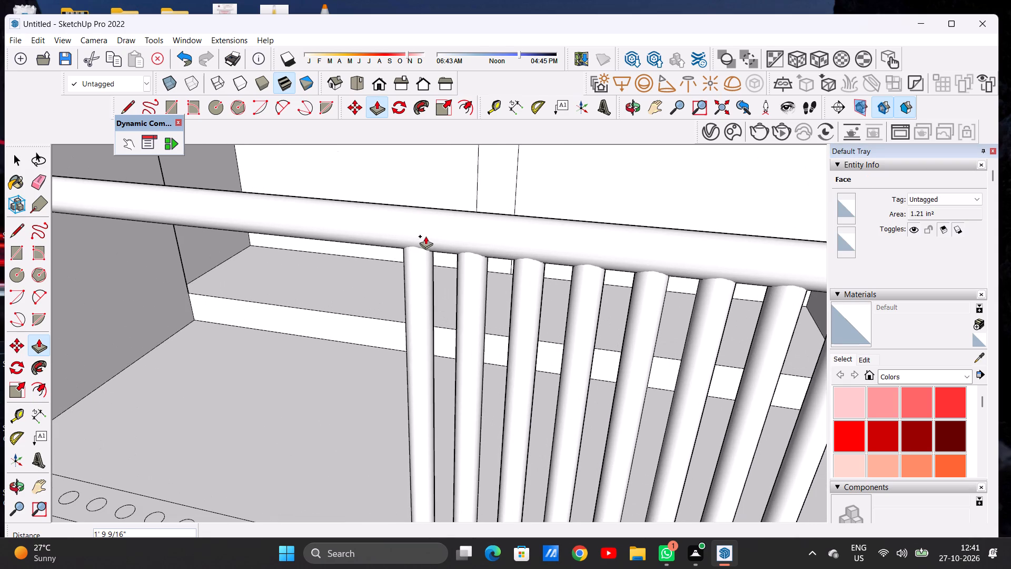
# Extrude the thirteenth circle from the right side wall about 1' 9 7/8" up into the handrail.
pyautogui.scroll(-13, 424, 234)
pyautogui.scroll(18, 409, 356)
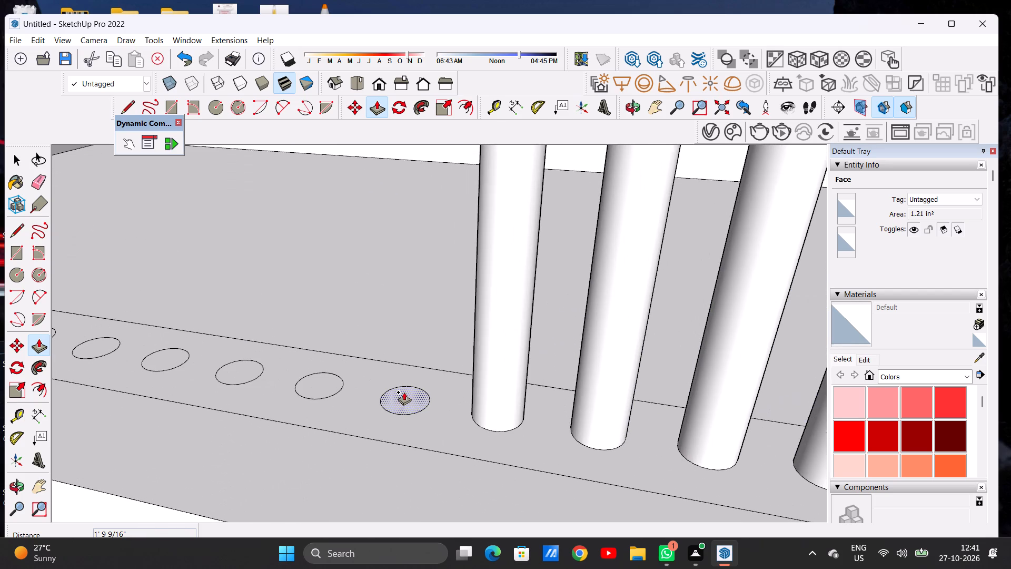
pyautogui.click(404, 392)
pyautogui.scroll(-12, 438, 253)
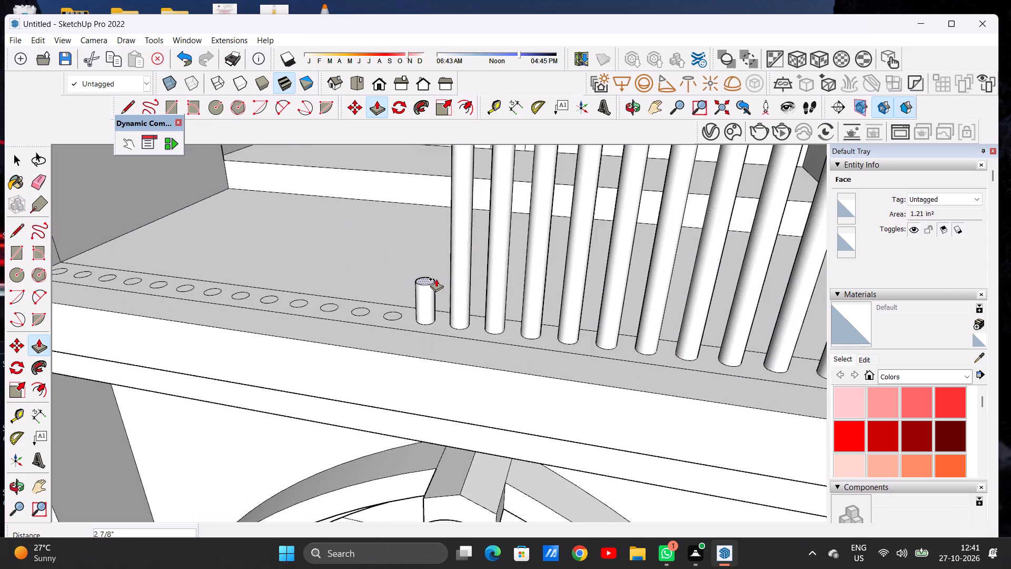
pyautogui.scroll(-15, 436, 279)
pyautogui.scroll(6, 428, 183)
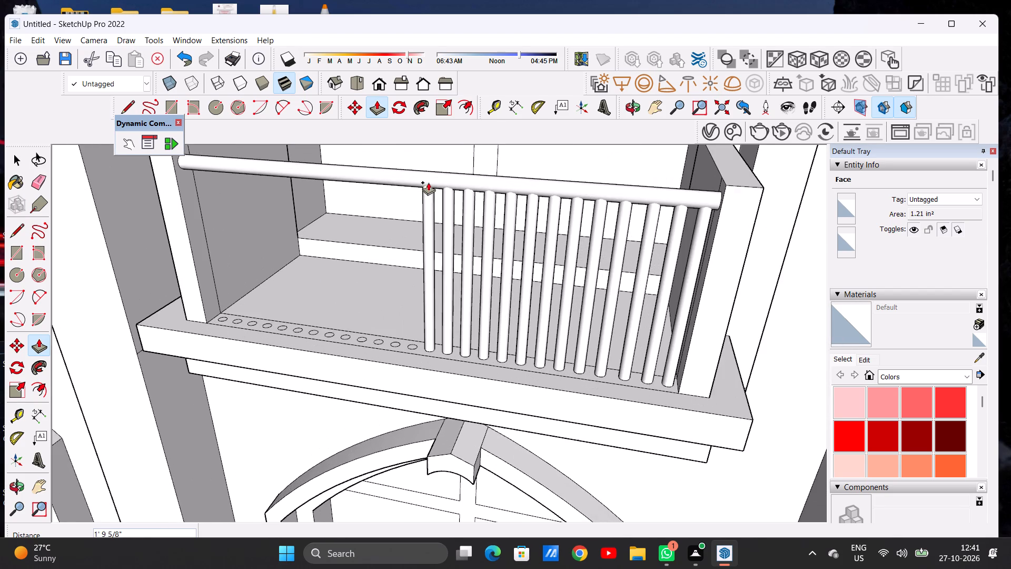
pyautogui.scroll(5, 428, 182)
pyautogui.click(429, 178)
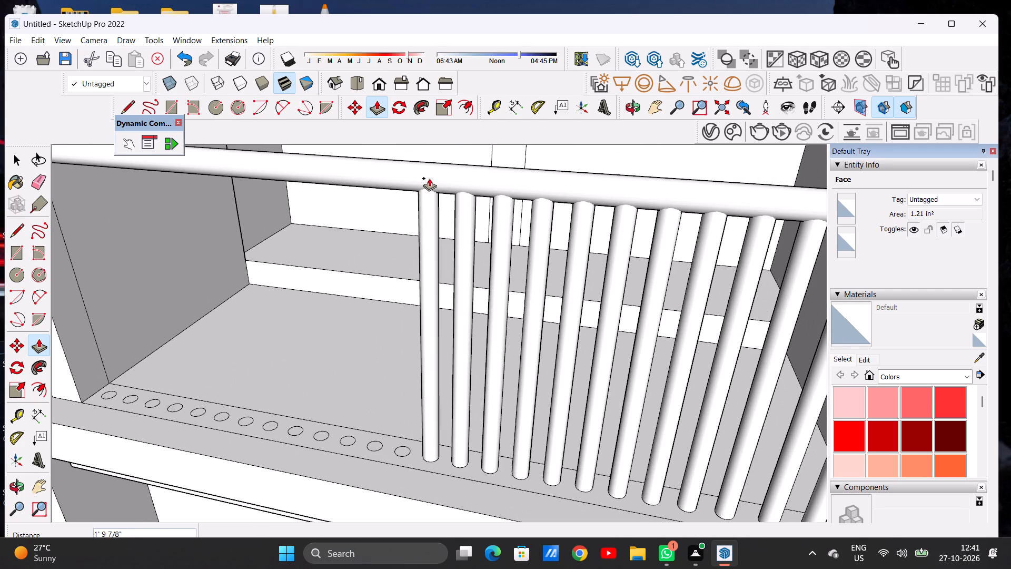
# Extrude the fourteenth and fifteenth circles from the right side wall up into the handrail, about 1' 9 7/8" and 1' 10 1/4" high.
pyautogui.click(408, 449)
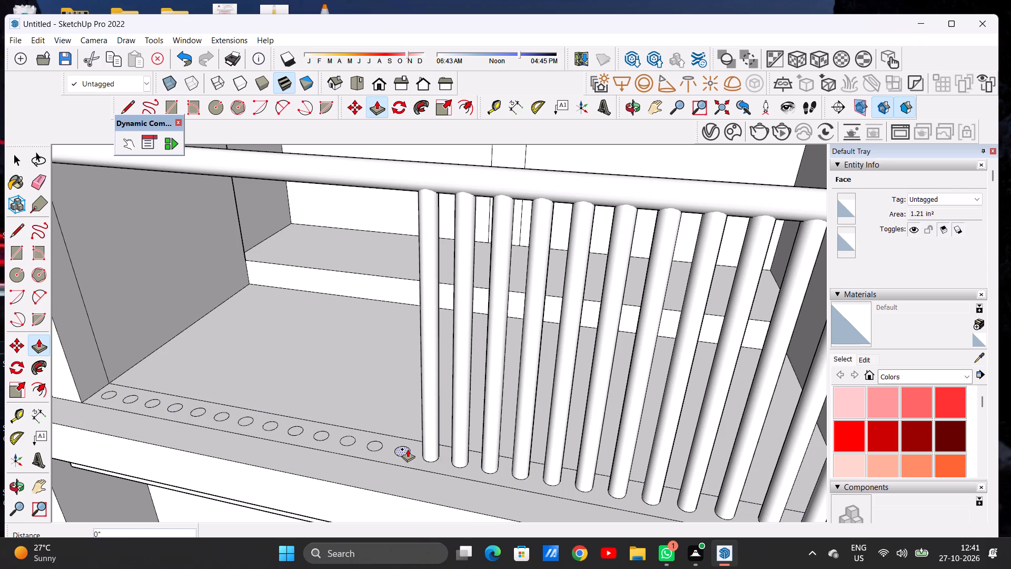
pyautogui.click(403, 176)
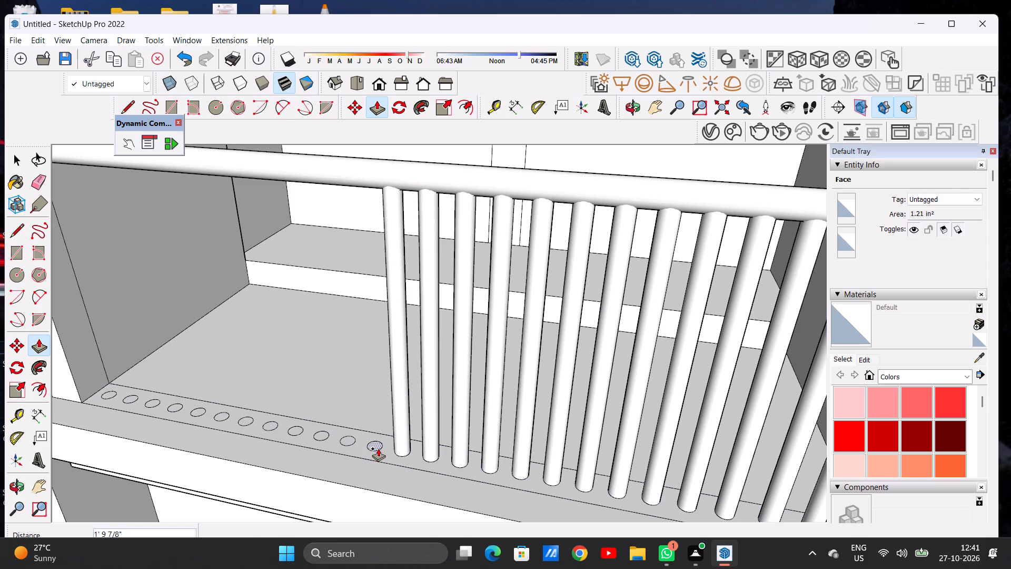
pyautogui.click(378, 448)
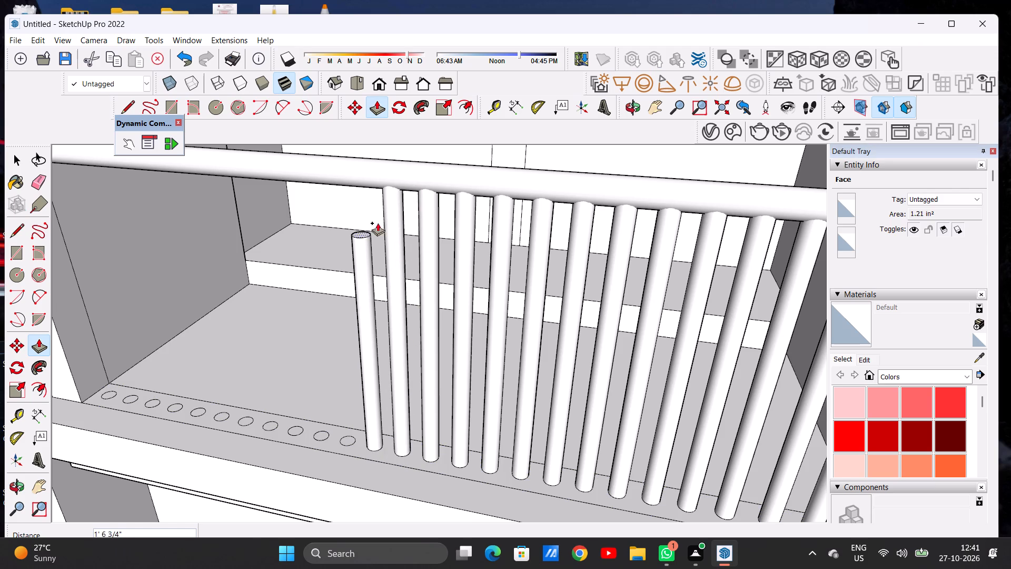
pyautogui.click(375, 176)
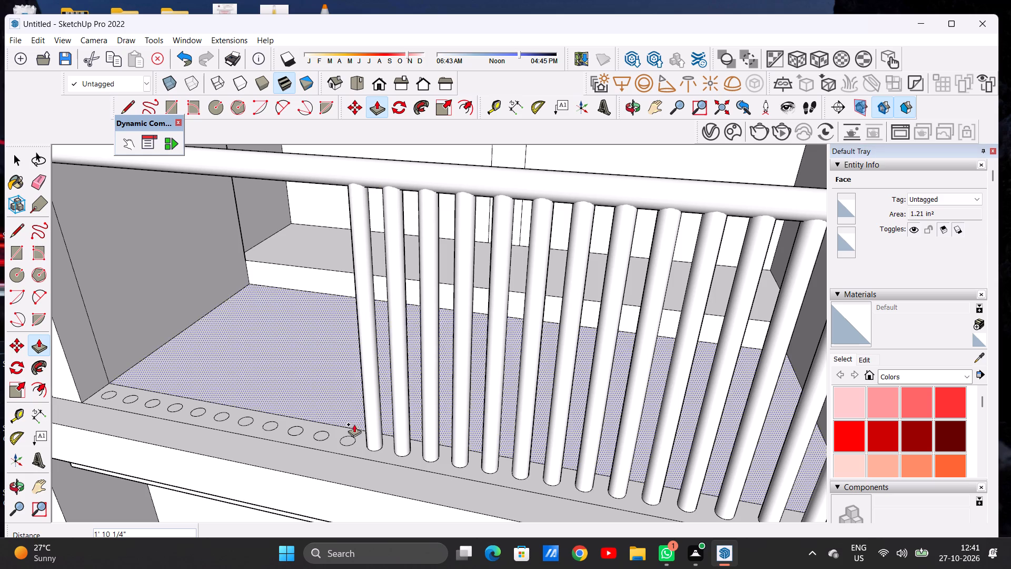
# Extrude the sixteenth and seventeenth circles from the right side wall about 1' 10 1/4" up into the handrail.
pyautogui.click(350, 439)
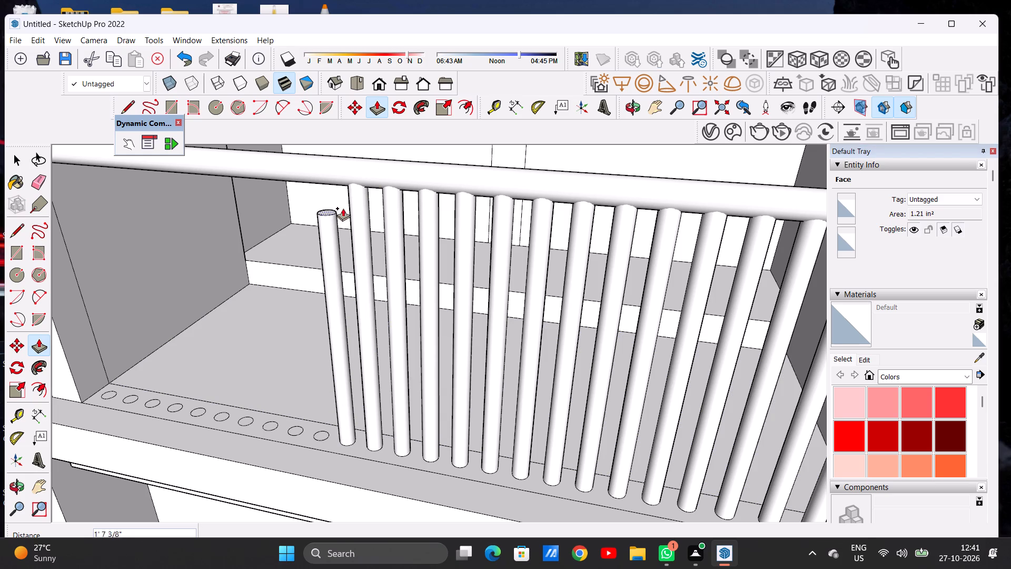
pyautogui.scroll(-4, 422, 386)
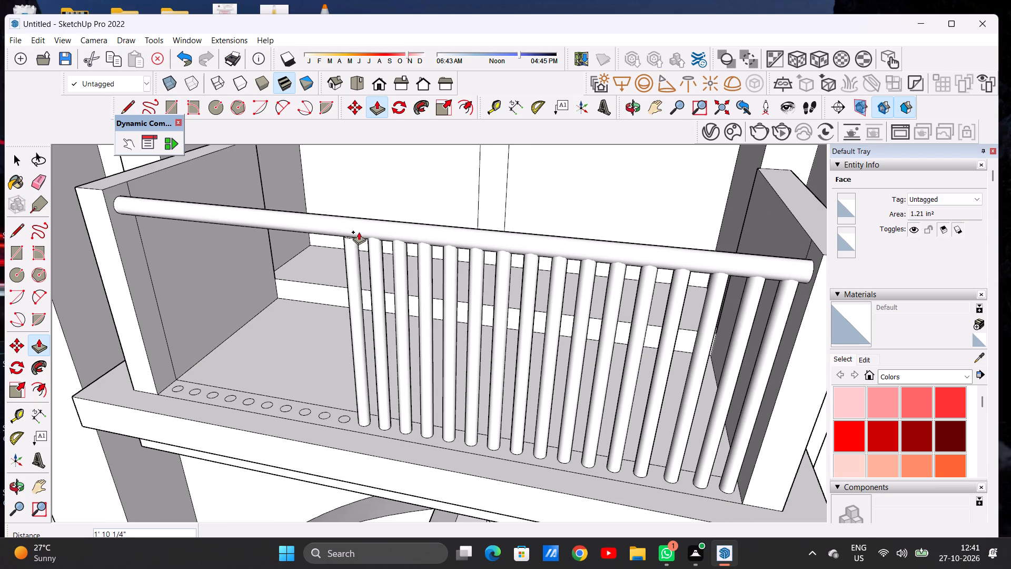
pyautogui.scroll(5, 362, 226)
pyautogui.click(361, 228)
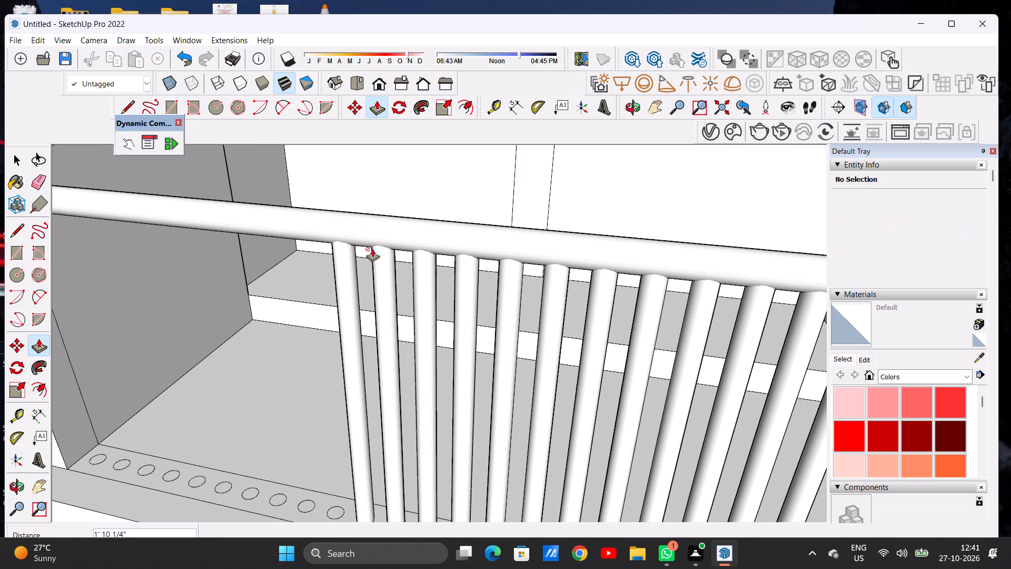
pyautogui.scroll(-4, 360, 222)
pyautogui.scroll(6, 347, 442)
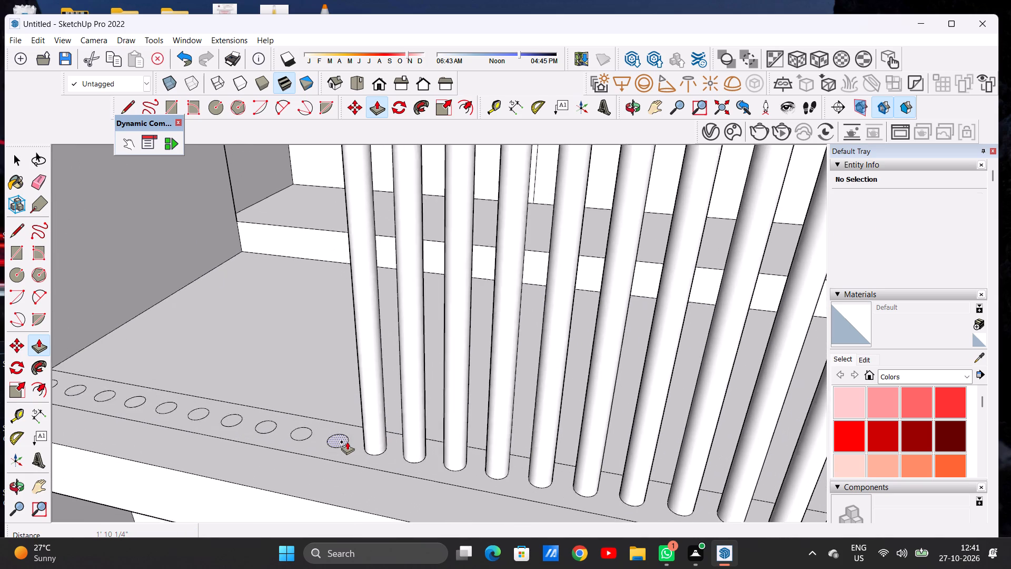
pyautogui.scroll(1, 347, 442)
pyautogui.click(336, 434)
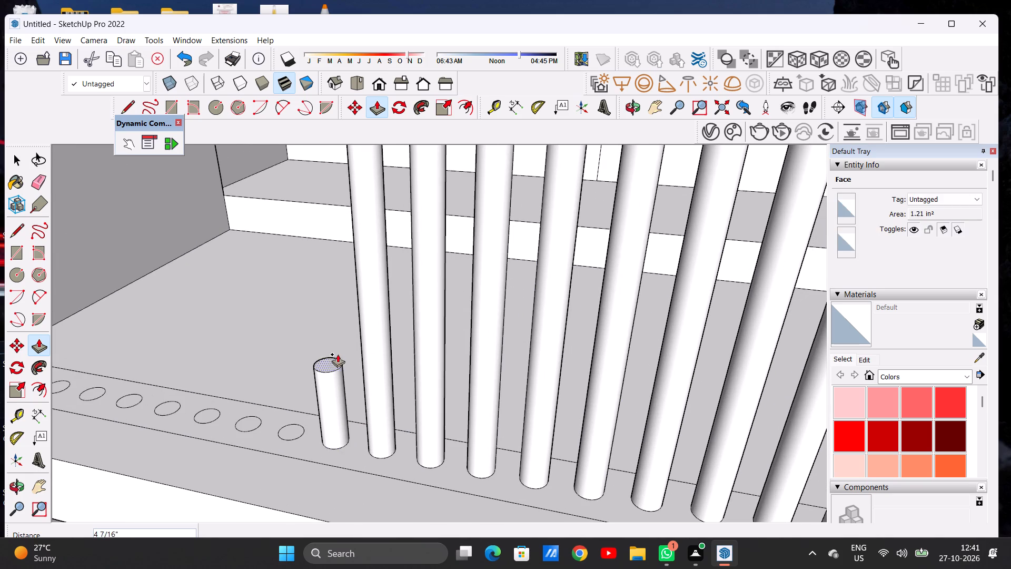
pyautogui.scroll(-4, 340, 350)
pyautogui.scroll(-19, 340, 350)
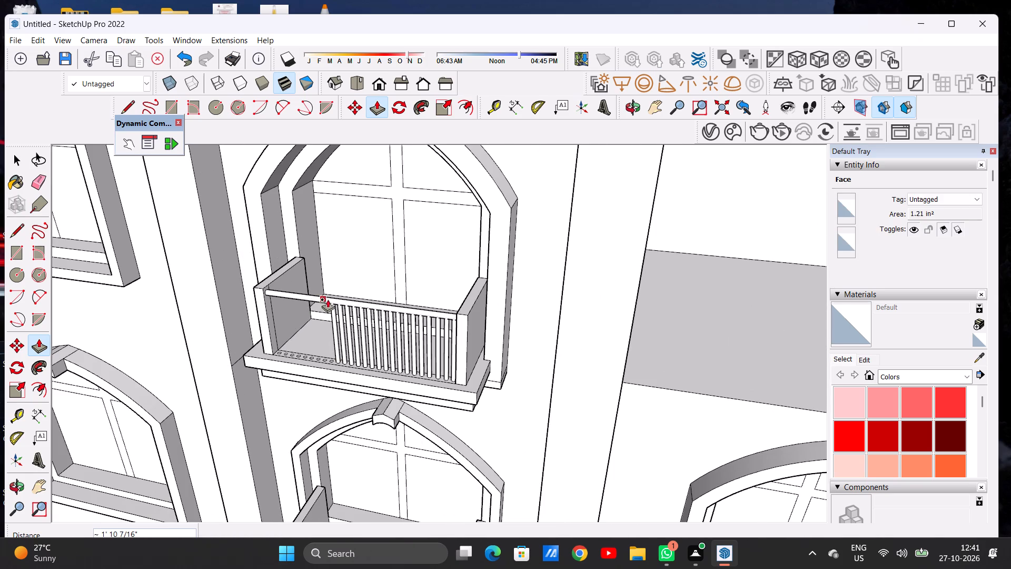
pyautogui.scroll(20, 333, 297)
pyautogui.scroll(2, 333, 297)
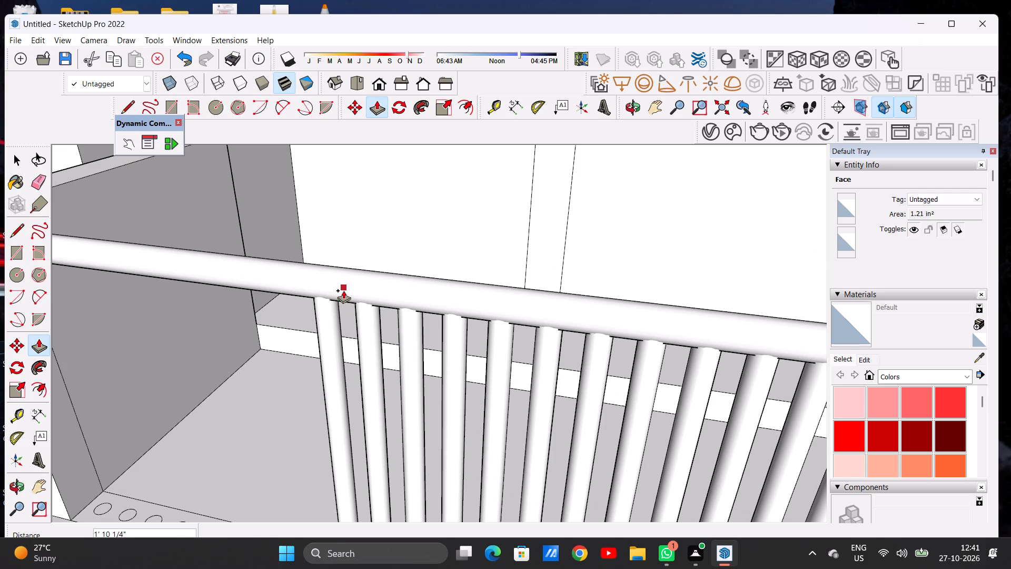
pyautogui.click(343, 290)
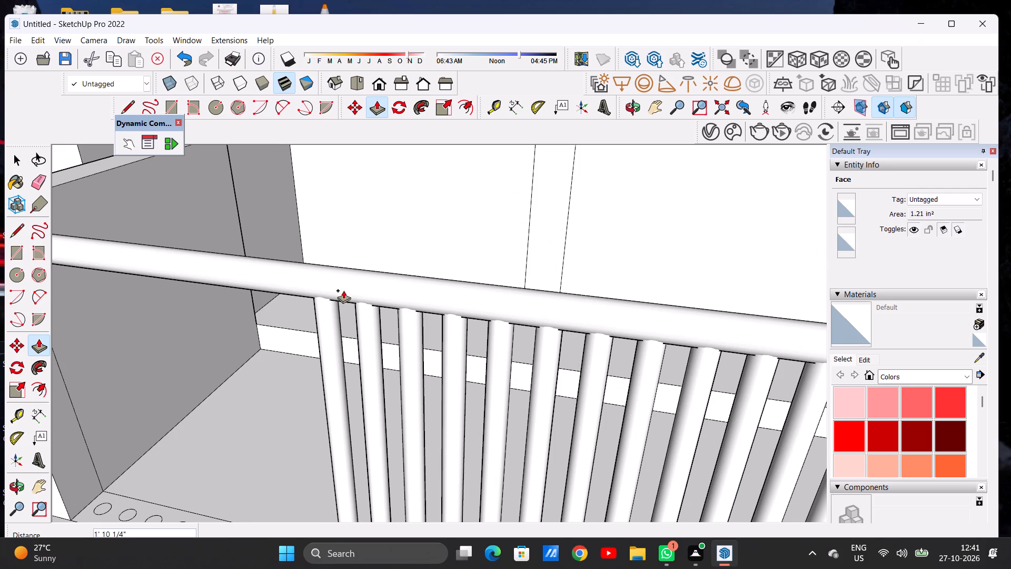
# Extrude the eighteenth circle from the right side wall about 1' 10" up into the handrail.
pyautogui.scroll(-8, 344, 288)
pyautogui.scroll(9, 335, 438)
pyautogui.scroll(-2, 335, 438)
pyautogui.scroll(2, 335, 438)
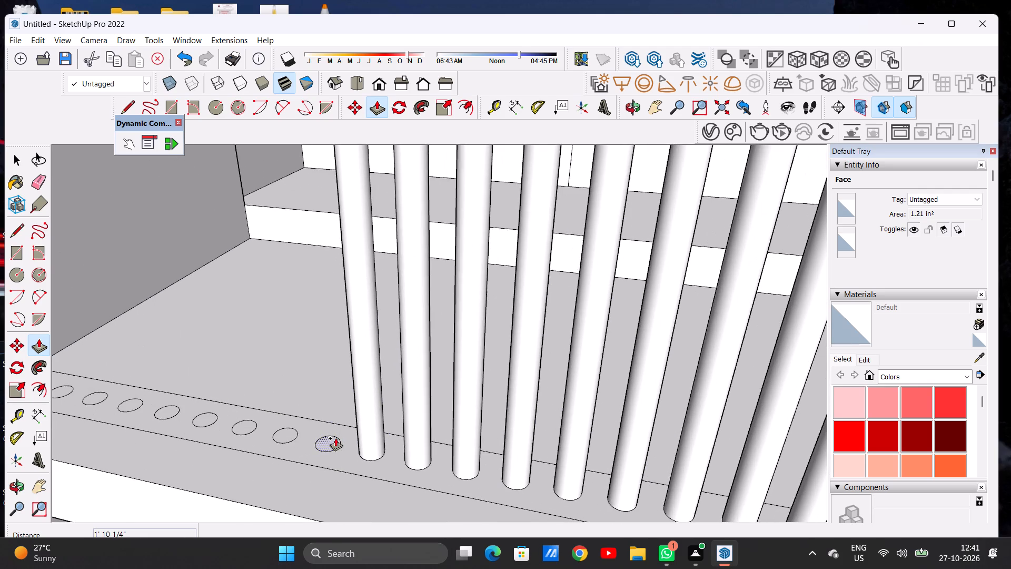
pyautogui.click(335, 438)
pyautogui.scroll(-10, 344, 323)
pyautogui.scroll(9, 333, 201)
pyautogui.scroll(-1, 336, 222)
pyautogui.scroll(1, 336, 222)
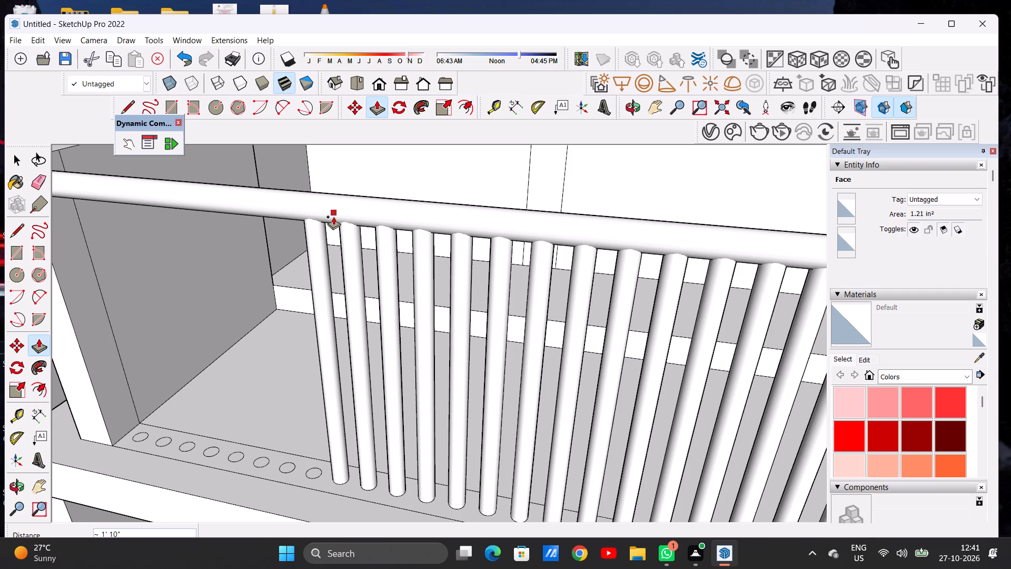
pyautogui.click(333, 217)
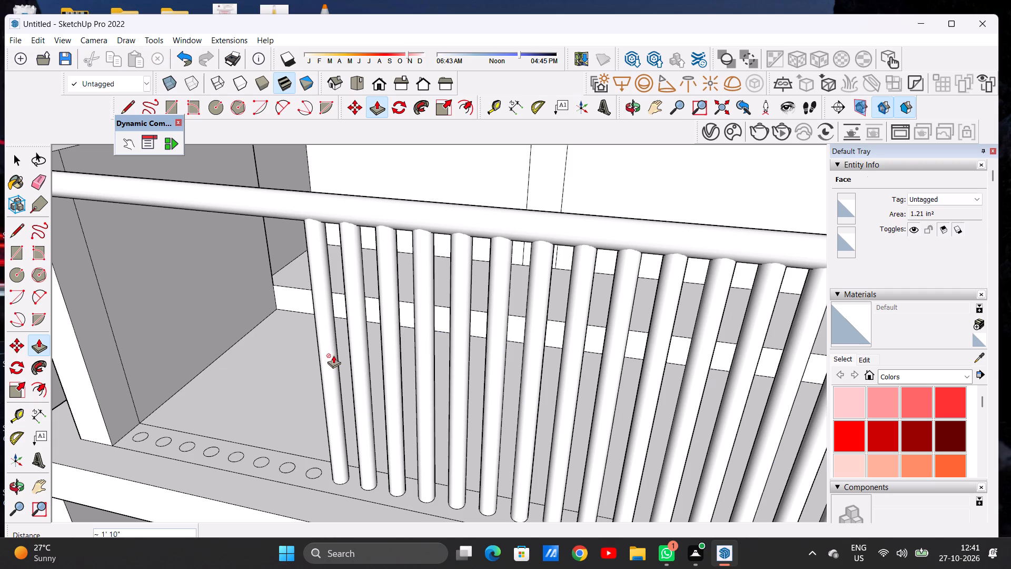
# Extrude the nineteenth circle from the right side wall about 1' 10" up into the handrail.
pyautogui.scroll(7, 336, 481)
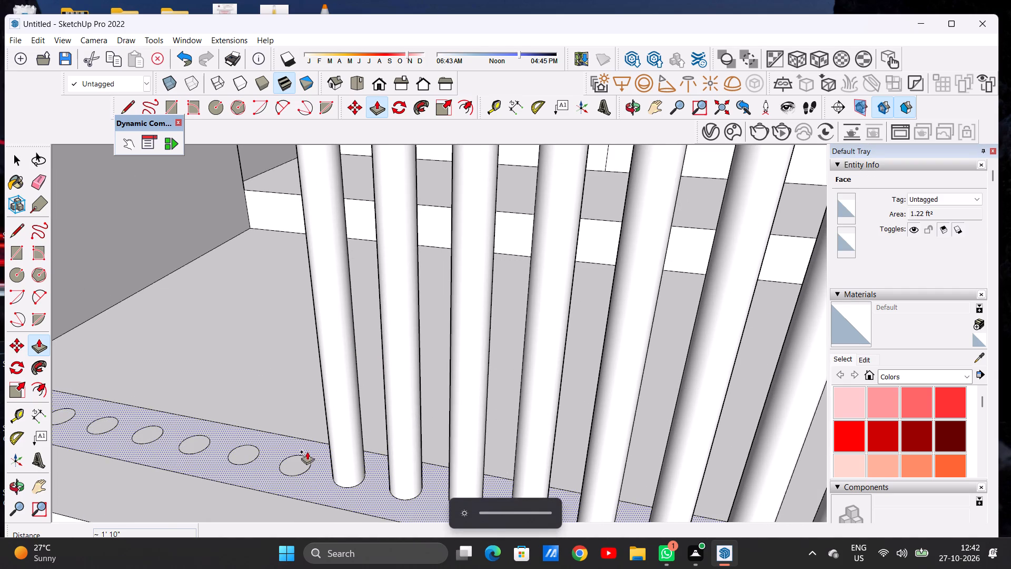
pyautogui.click(292, 460)
pyautogui.scroll(-17, 348, 380)
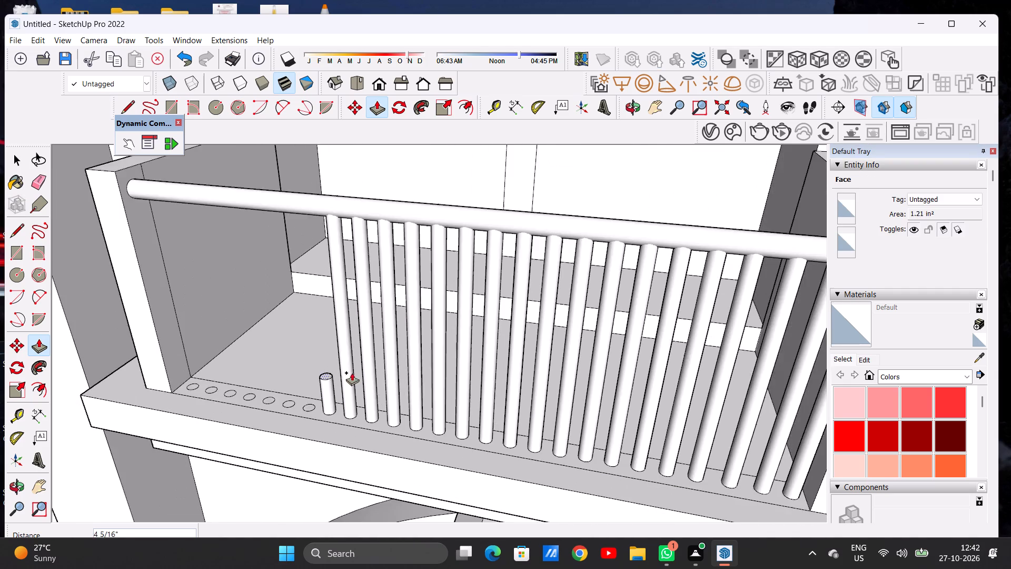
pyautogui.scroll(-8, 352, 372)
pyautogui.scroll(4, 340, 331)
pyautogui.scroll(2, 332, 250)
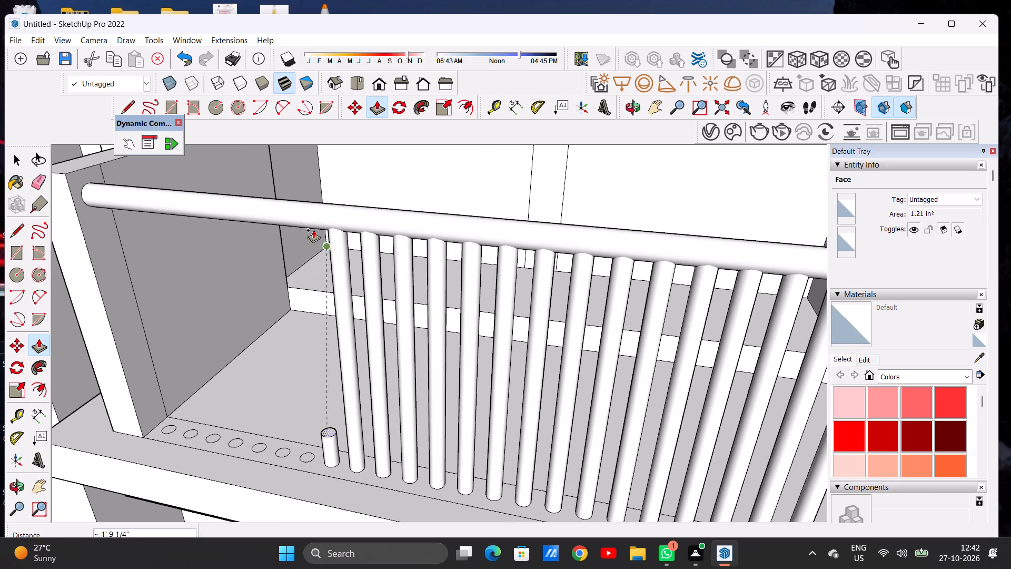
pyautogui.click(318, 221)
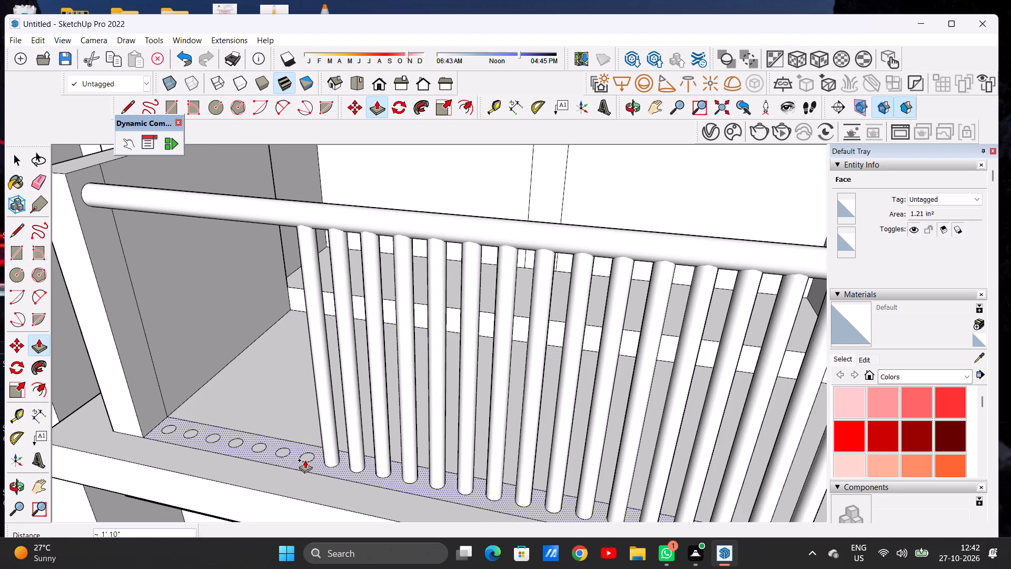
# Extrude the twentieth circle from the right side wall about 1' 9 13/16" up into the handrail.
pyautogui.scroll(1, 312, 452)
pyautogui.scroll(-1, 312, 452)
pyautogui.scroll(1, 312, 452)
pyautogui.scroll(-1, 312, 452)
pyautogui.scroll(10, 312, 452)
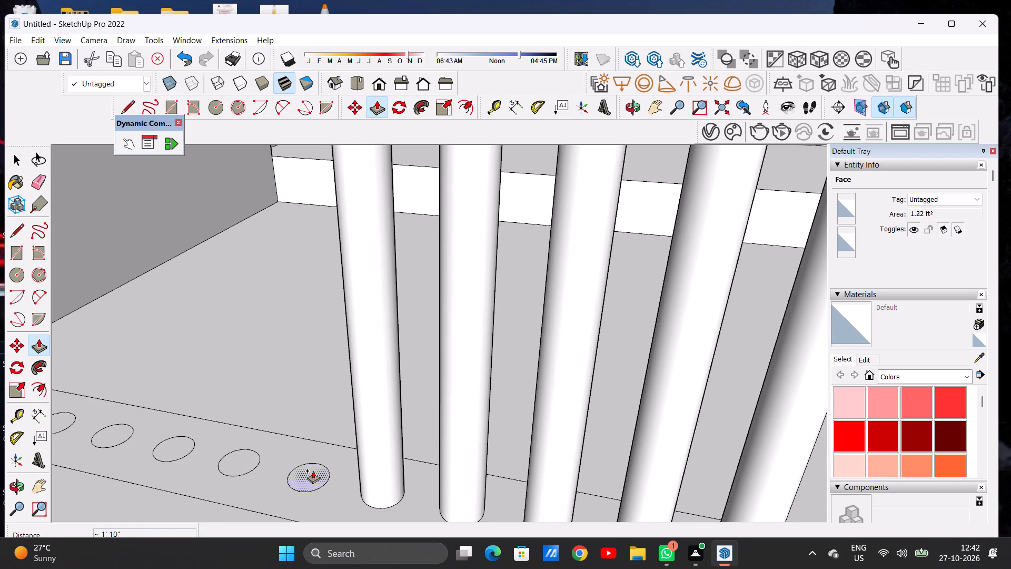
pyautogui.click(313, 470)
pyautogui.scroll(-11, 325, 391)
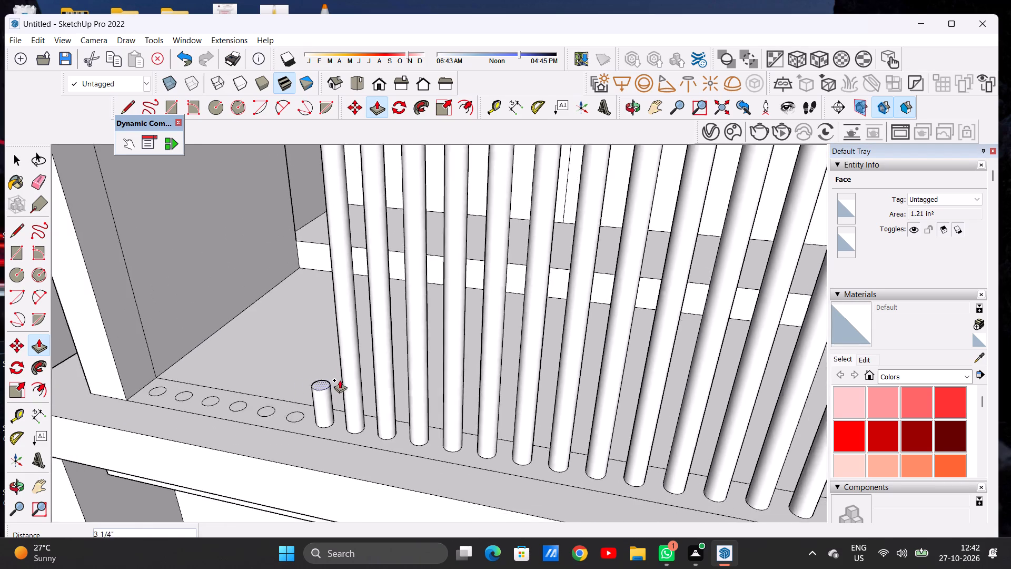
pyautogui.scroll(-13, 340, 380)
pyautogui.scroll(13, 329, 300)
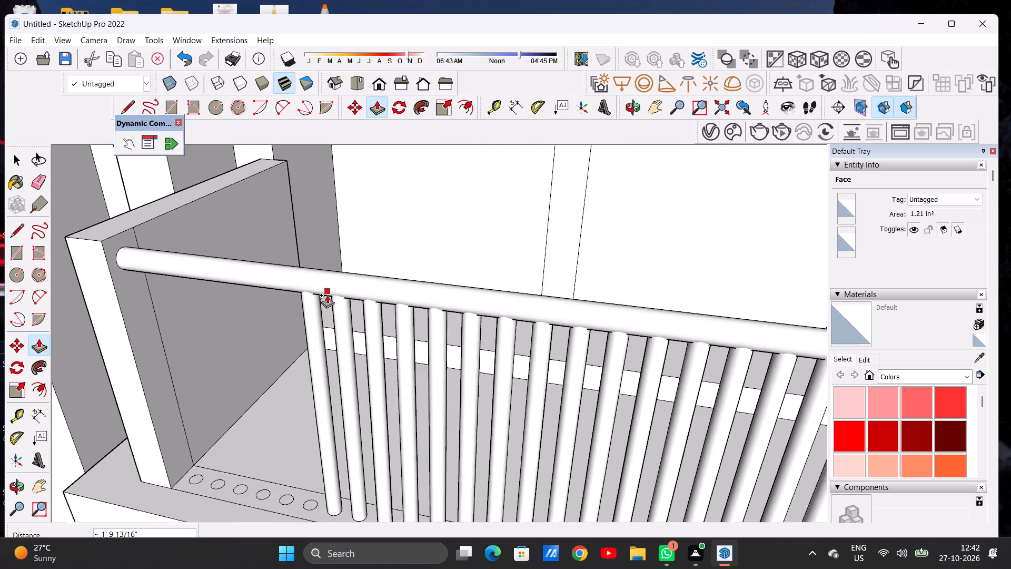
pyautogui.scroll(7, 327, 295)
pyautogui.click(311, 289)
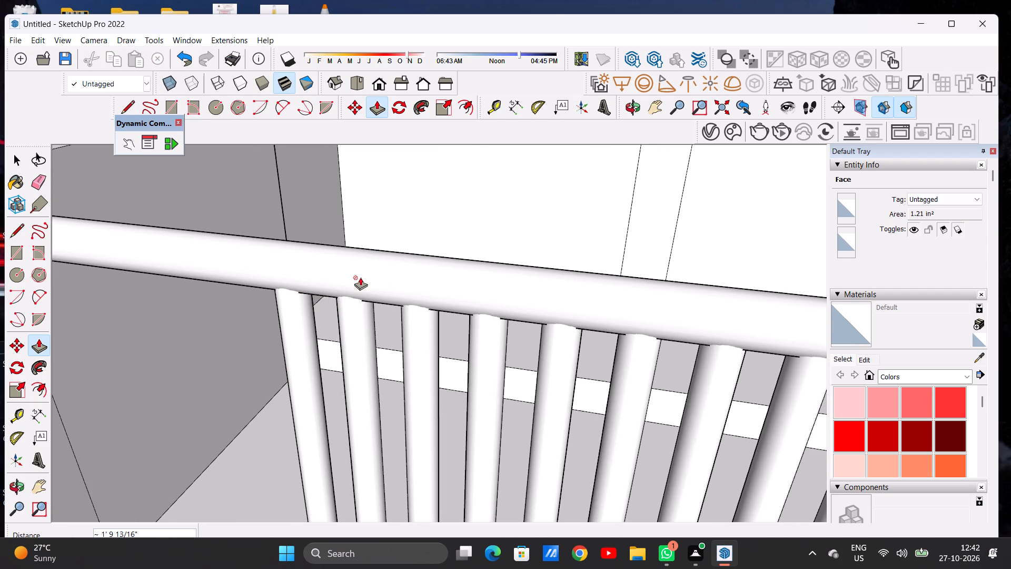
# Extrude the twenty-first circle from the right side wall about 1' 10 1/4" up into the handrail.
pyautogui.scroll(-13, 360, 277)
pyautogui.scroll(2, 320, 471)
pyautogui.scroll(-1, 328, 471)
pyautogui.scroll(3, 332, 470)
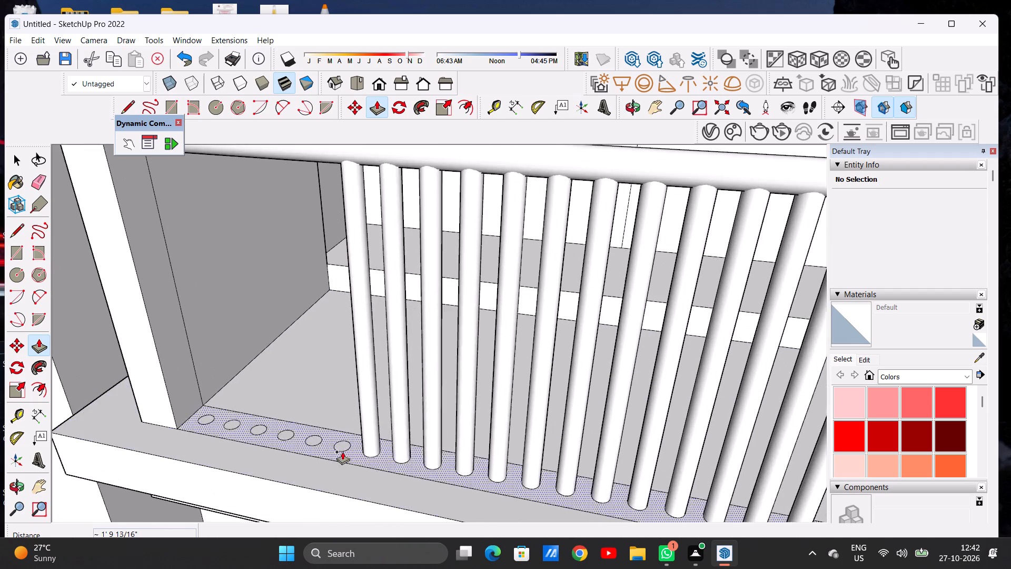
pyautogui.scroll(12, 342, 445)
pyautogui.click(344, 442)
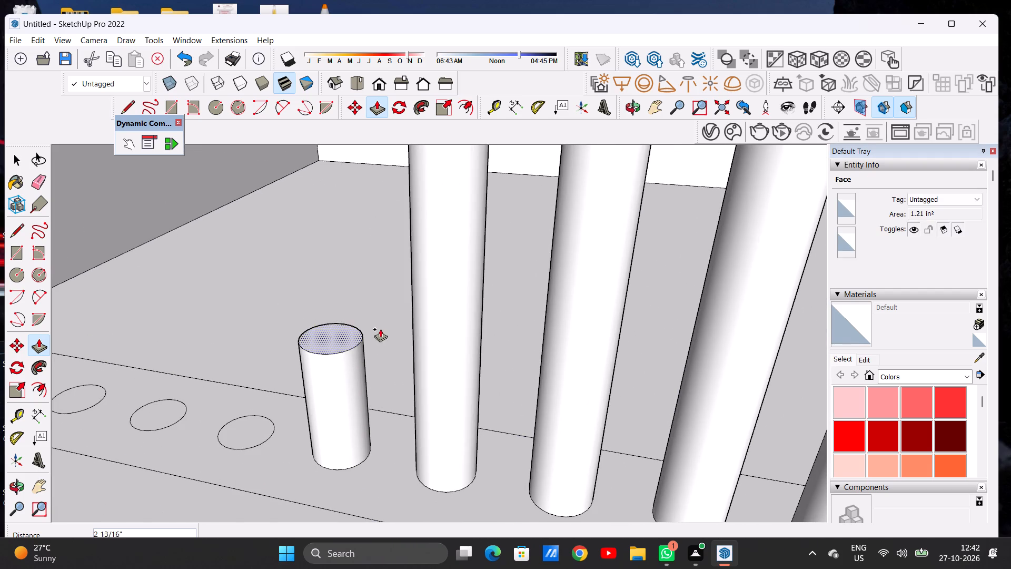
pyautogui.scroll(-20, 376, 328)
pyautogui.scroll(-11, 376, 328)
pyautogui.scroll(4, 364, 237)
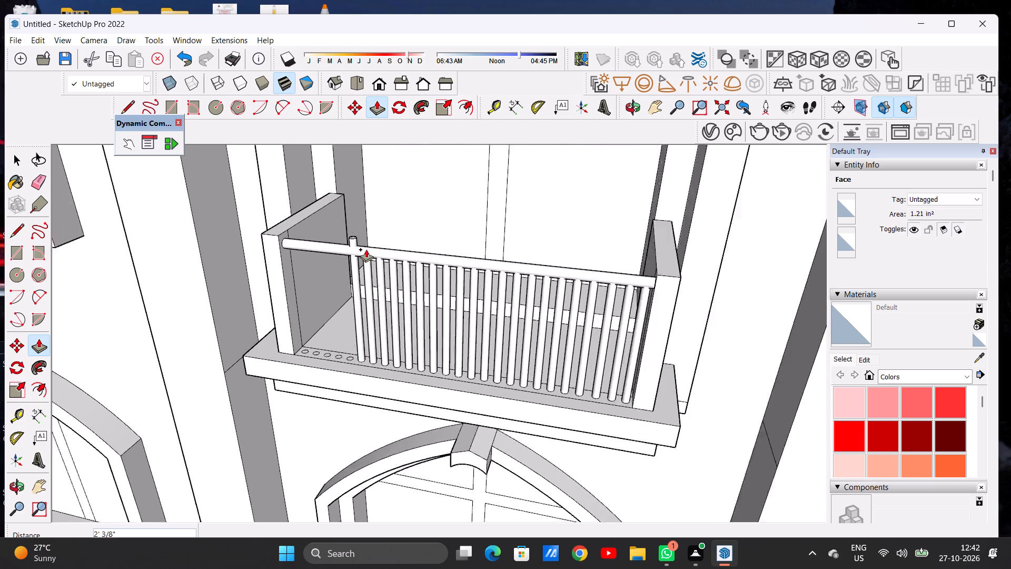
pyautogui.scroll(4, 366, 249)
pyautogui.scroll(-1, 359, 257)
pyautogui.scroll(3, 359, 257)
pyautogui.scroll(-1, 358, 260)
pyautogui.scroll(5, 358, 262)
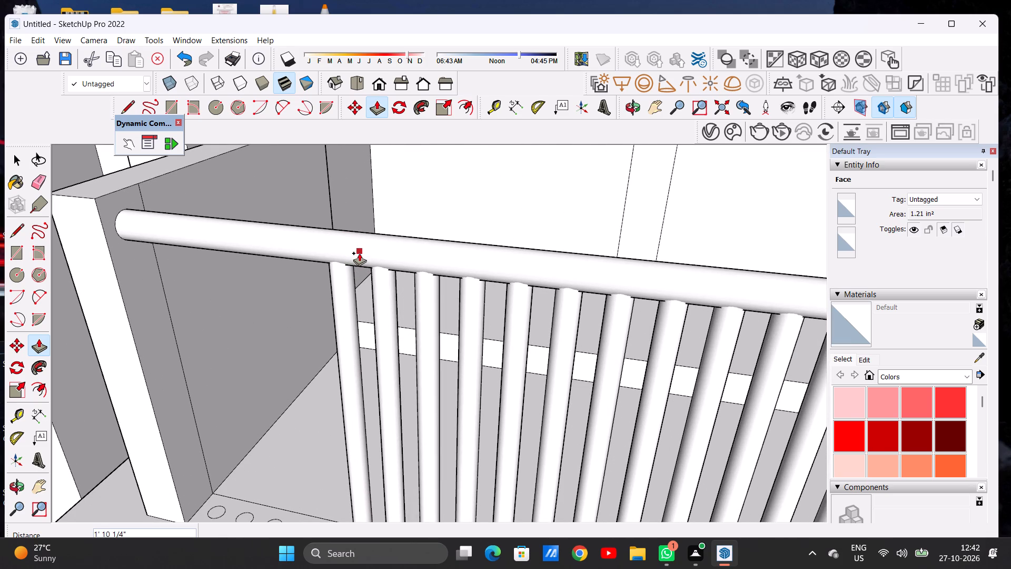
pyautogui.click(359, 253)
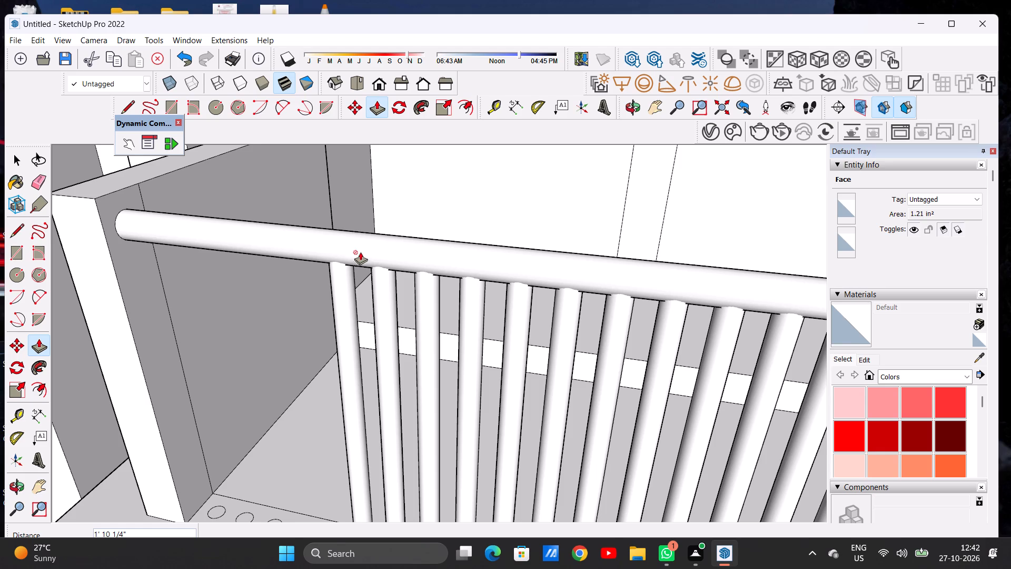
# Extrude the twenty-second circle from the right side wall about 1' 10" up into the handrail.
pyautogui.scroll(-6, 362, 240)
pyautogui.scroll(1, 363, 239)
pyautogui.scroll(-7, 363, 228)
pyautogui.scroll(6, 338, 324)
pyautogui.scroll(-1, 338, 324)
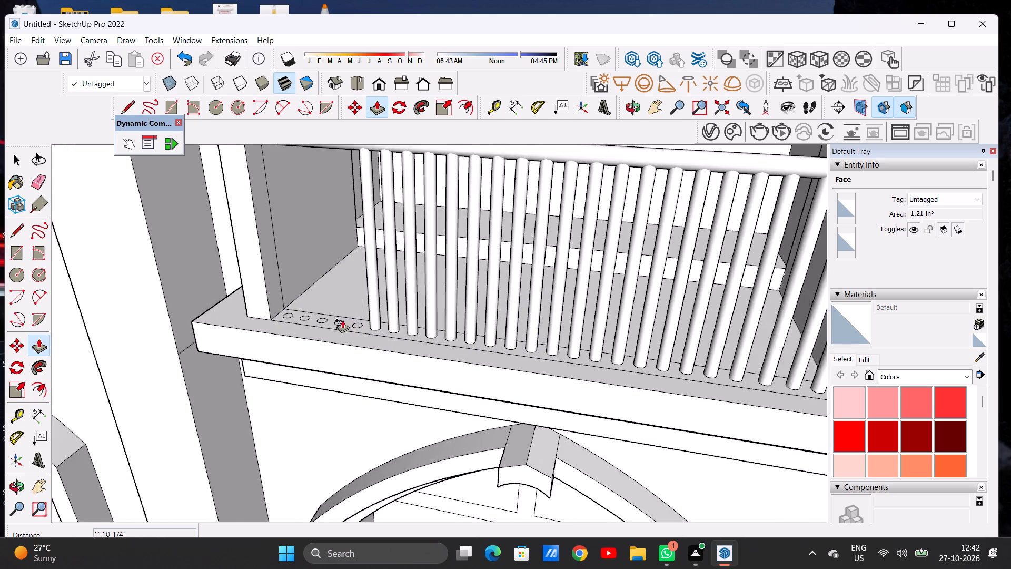
pyautogui.scroll(20, 351, 314)
pyautogui.click(370, 358)
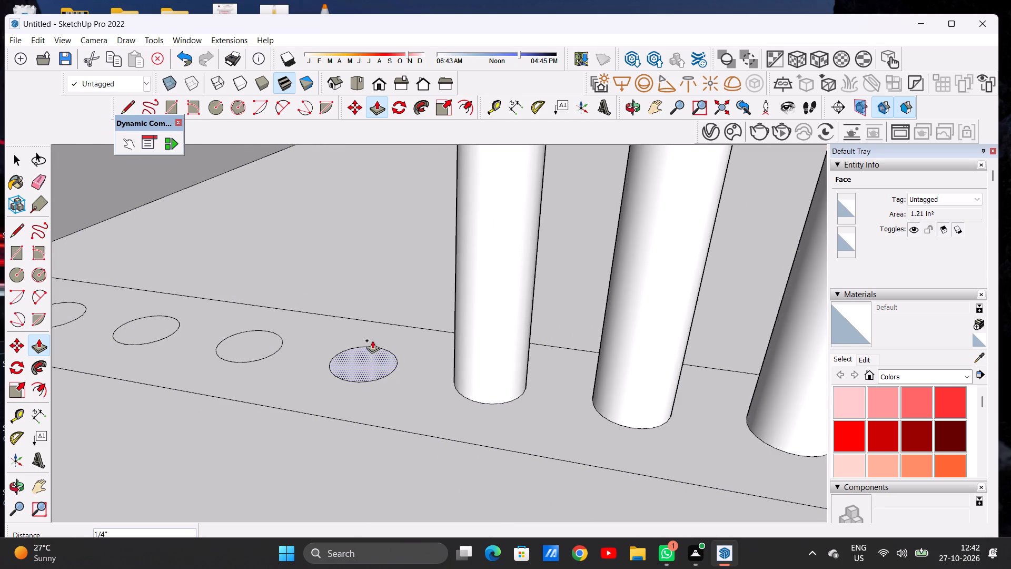
pyautogui.scroll(-17, 385, 310)
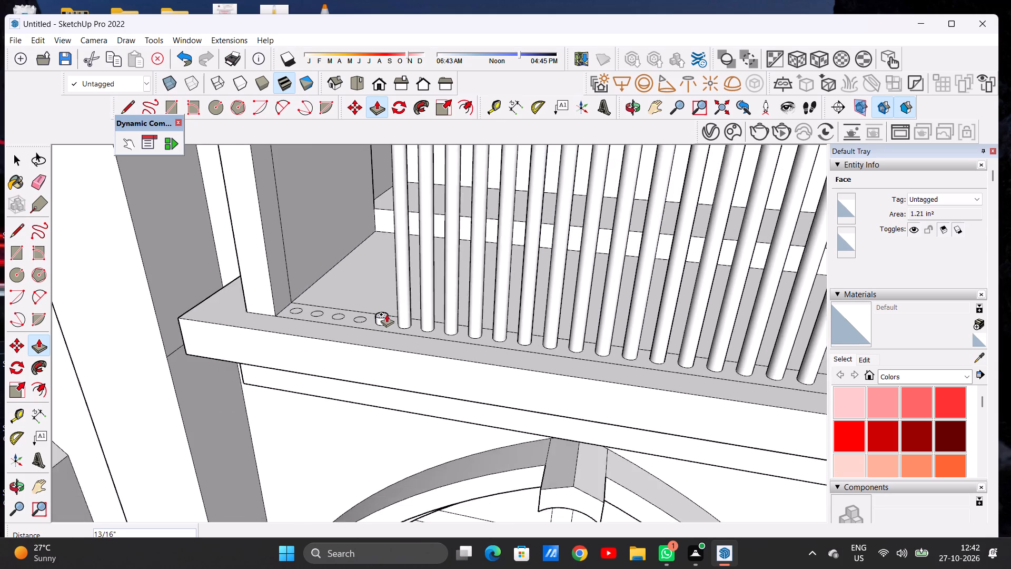
pyautogui.scroll(-9, 386, 314)
pyautogui.scroll(-1, 398, 222)
pyautogui.scroll(7, 400, 220)
pyautogui.scroll(-1, 375, 220)
pyautogui.scroll(3, 375, 220)
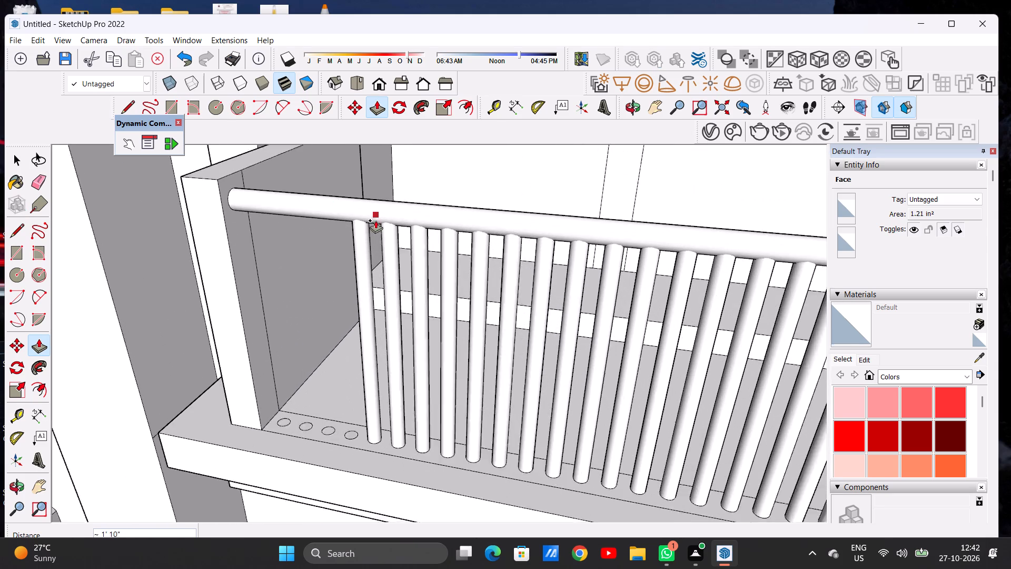
pyautogui.scroll(8, 375, 220)
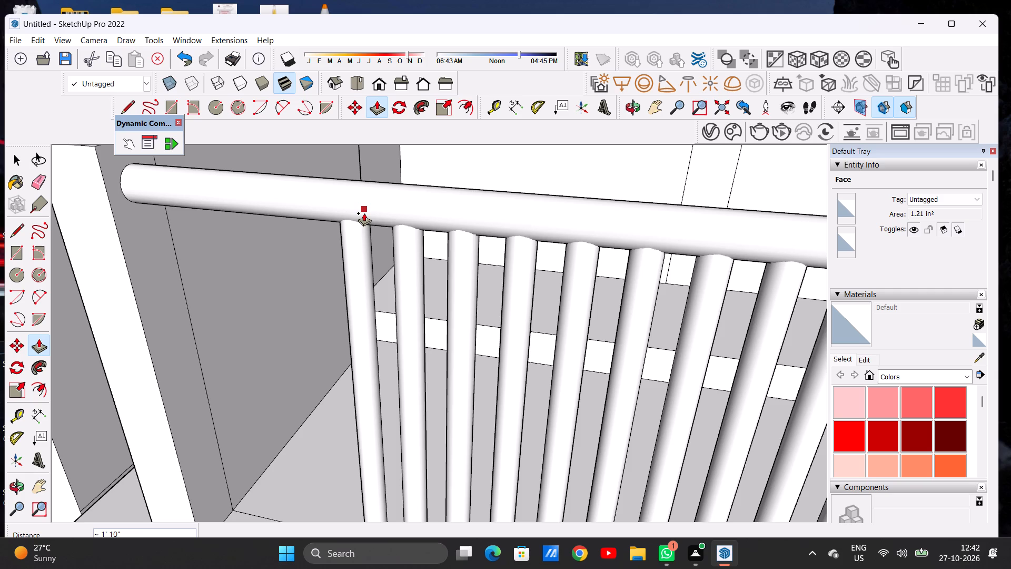
pyautogui.click(364, 213)
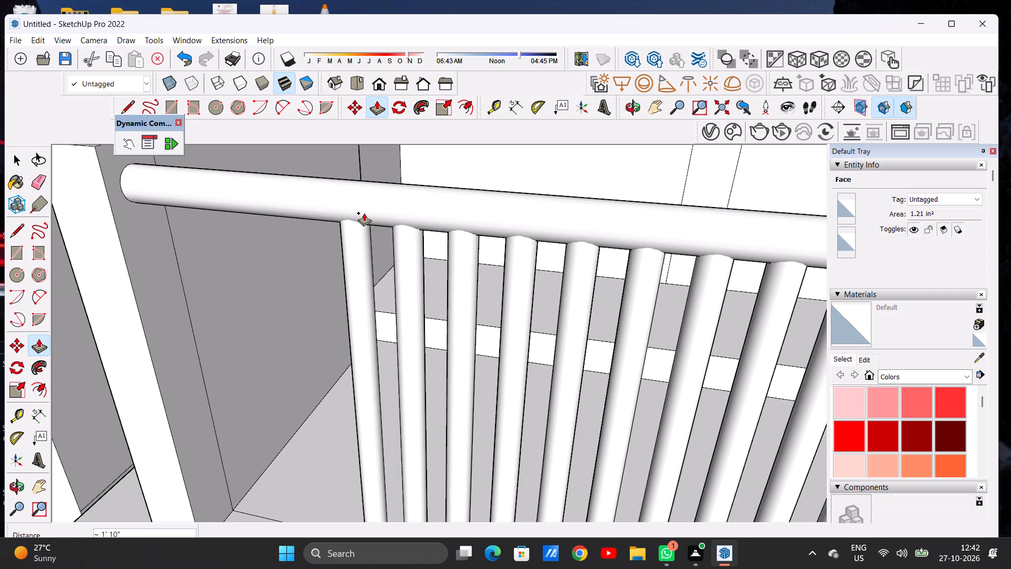
# Extrude the twenty-third circle from the right side wall about 1' 9 11/16" up into the handrail.
pyautogui.scroll(1, 364, 213)
pyautogui.scroll(-9, 360, 208)
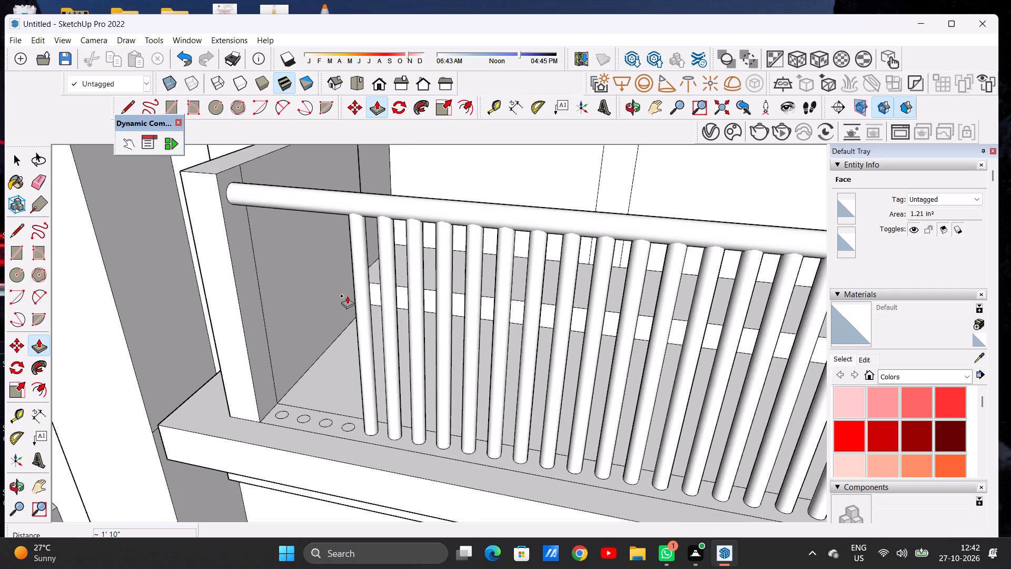
pyautogui.scroll(15, 341, 419)
pyautogui.click(362, 436)
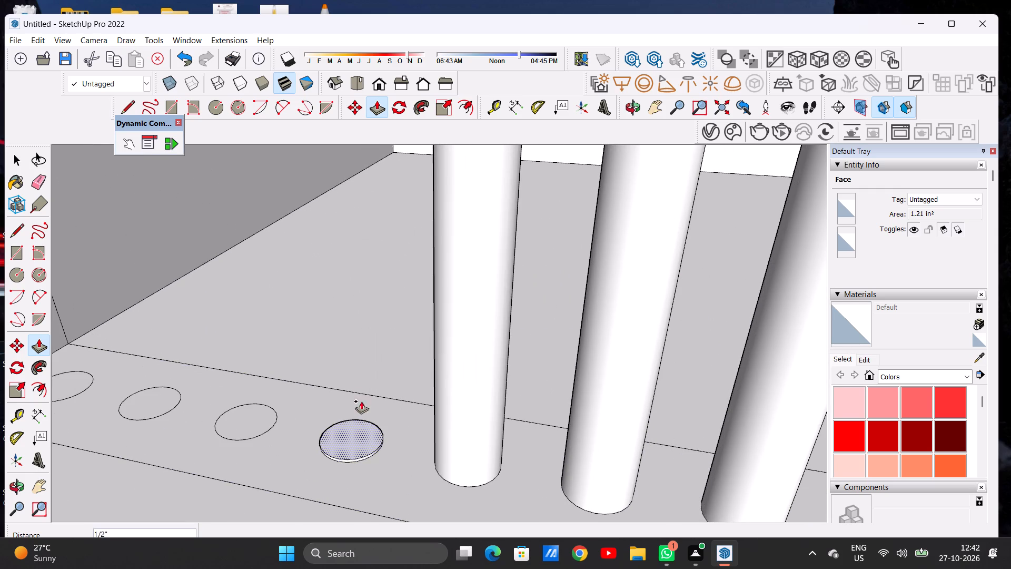
pyautogui.scroll(-20, 365, 345)
pyautogui.scroll(-2, 365, 345)
pyautogui.scroll(2, 366, 358)
pyautogui.scroll(-6, 366, 358)
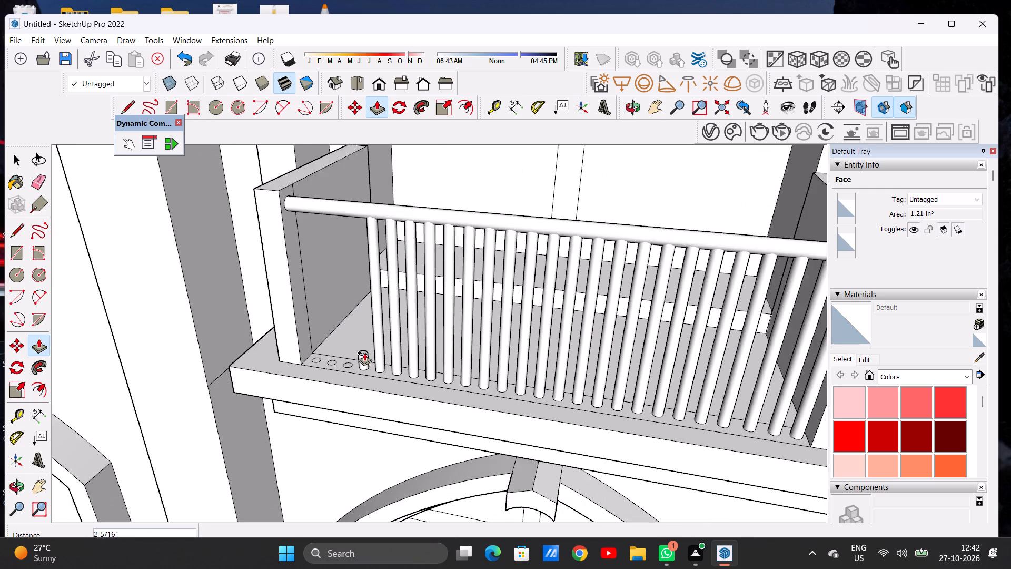
pyautogui.scroll(-1, 364, 352)
pyautogui.scroll(10, 362, 250)
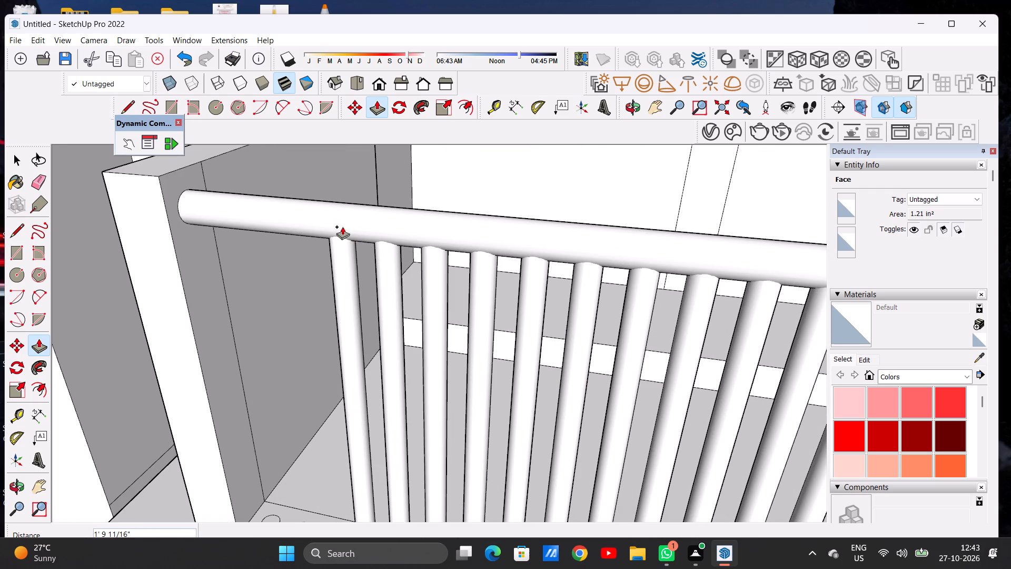
pyautogui.click(344, 227)
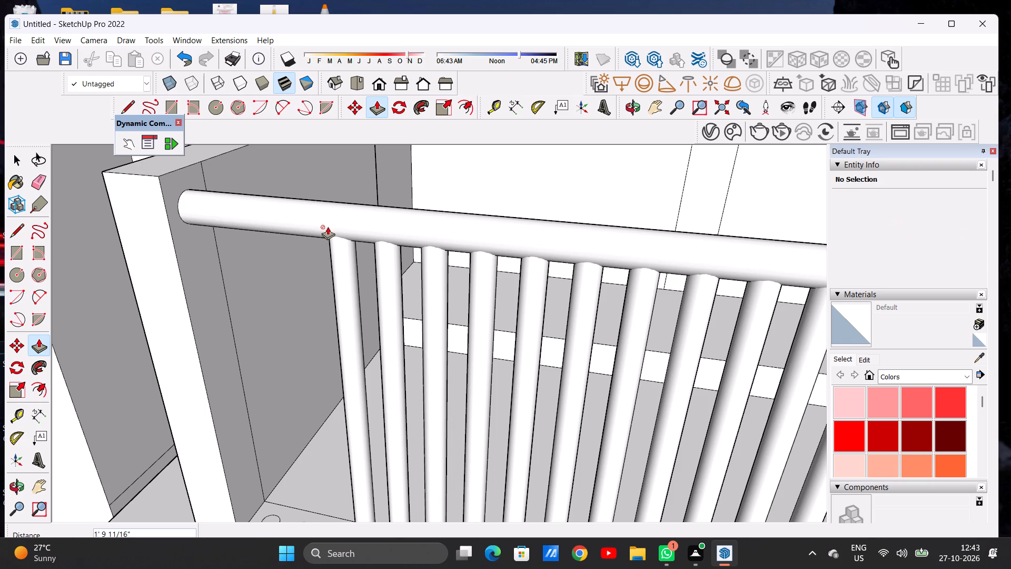
# Extrude the twenty-fourth circle from the right side wall about 1' 10 1/4" up into the handrail.
pyautogui.scroll(-10, 354, 244)
pyautogui.scroll(18, 368, 349)
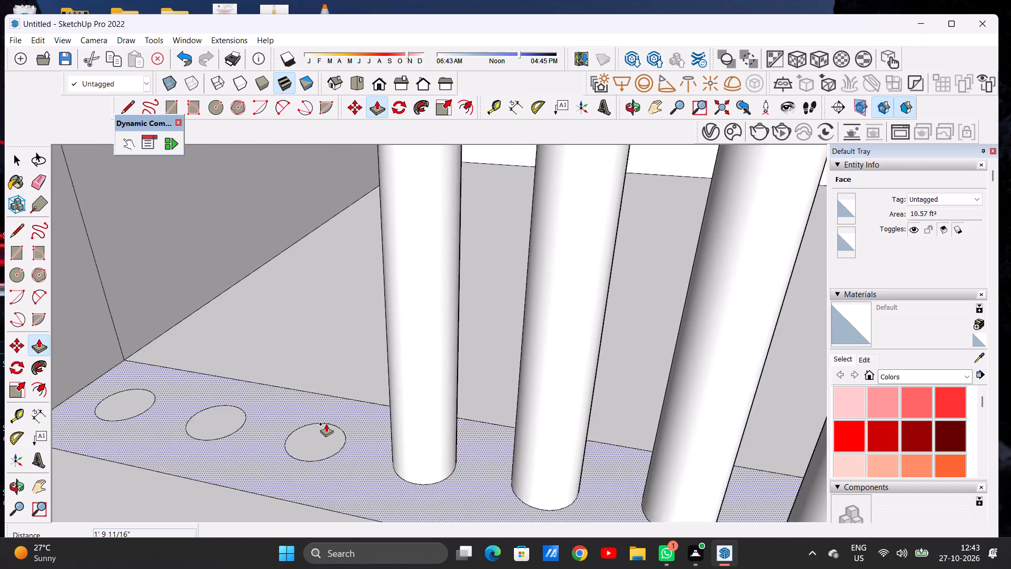
pyautogui.click(316, 438)
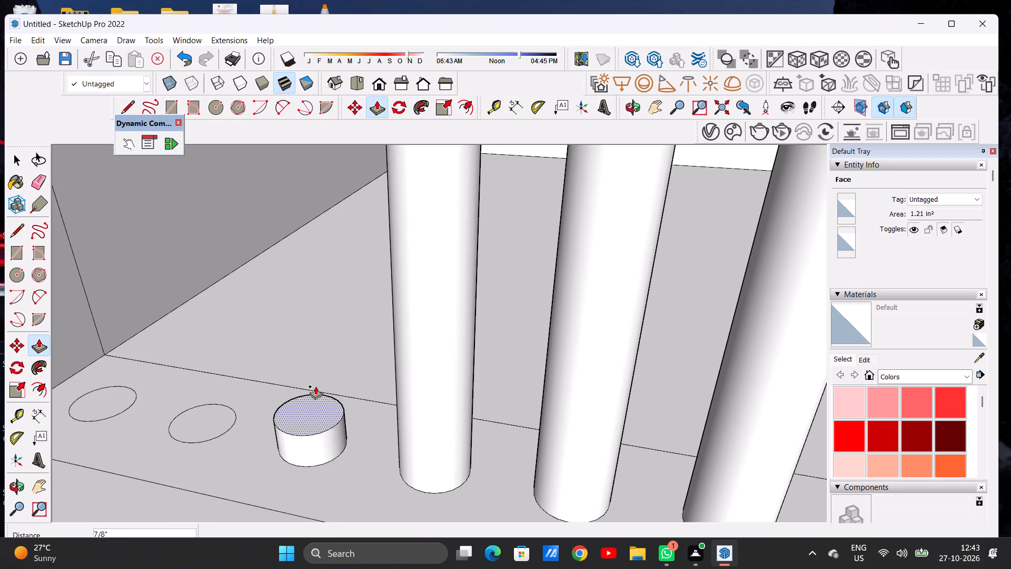
pyautogui.scroll(-20, 329, 337)
pyautogui.scroll(1, 362, 352)
pyautogui.scroll(-12, 362, 352)
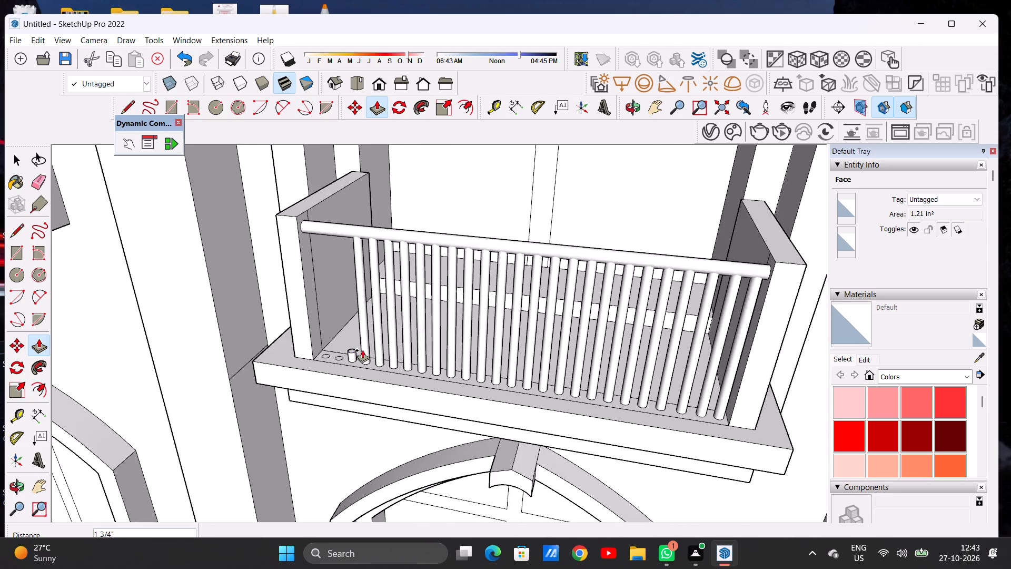
pyautogui.scroll(14, 356, 238)
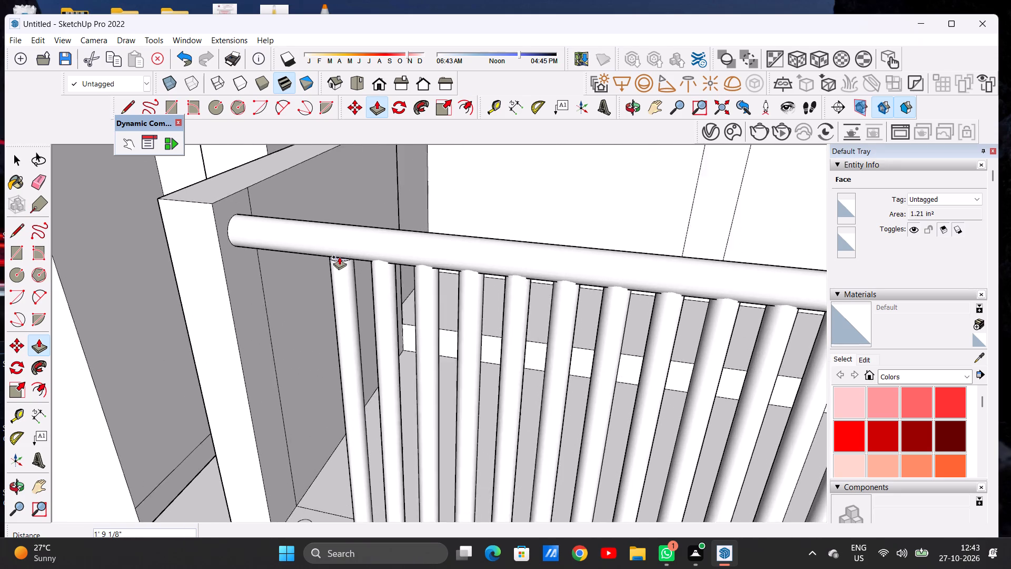
pyautogui.scroll(2, 339, 257)
pyautogui.click(337, 242)
# Extrude the circle nearest the left side wall about 1' 9 9/16" up into the handrail.
pyautogui.scroll(-1, 354, 231)
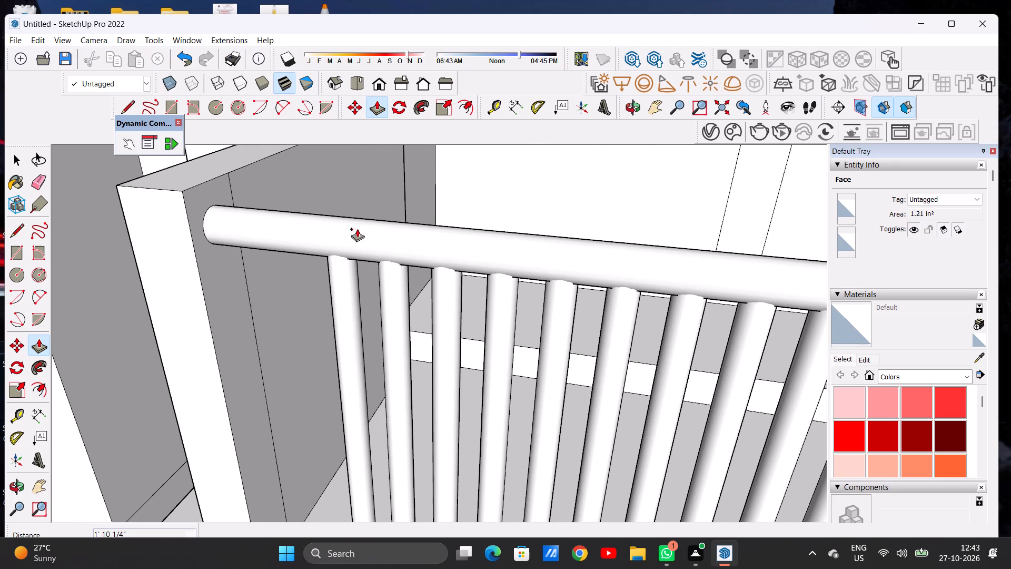
pyautogui.scroll(-2, 357, 229)
pyautogui.scroll(1, 358, 228)
pyautogui.scroll(-4, 360, 227)
pyautogui.scroll(15, 330, 469)
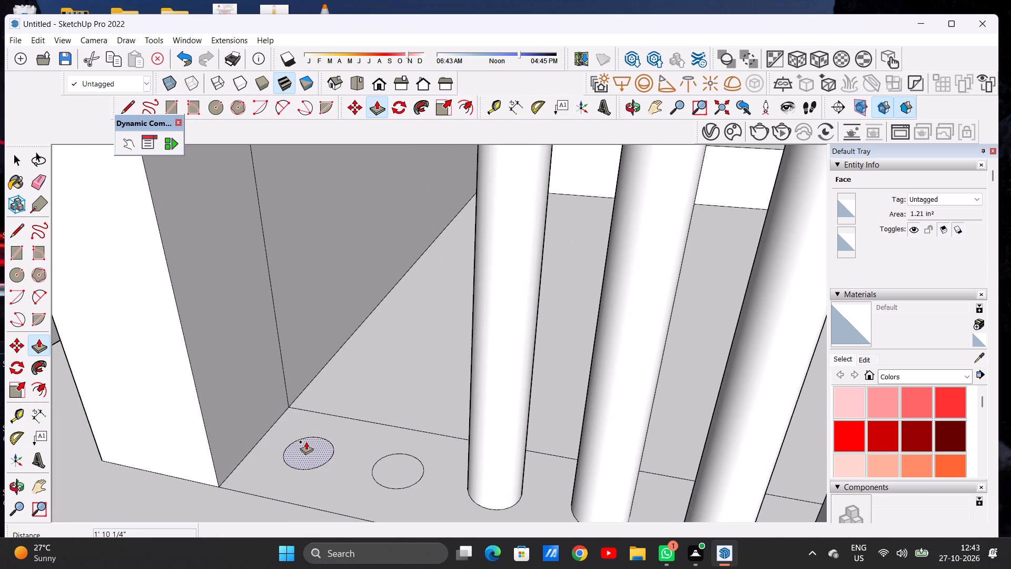
pyautogui.click(306, 442)
pyautogui.scroll(-11, 312, 368)
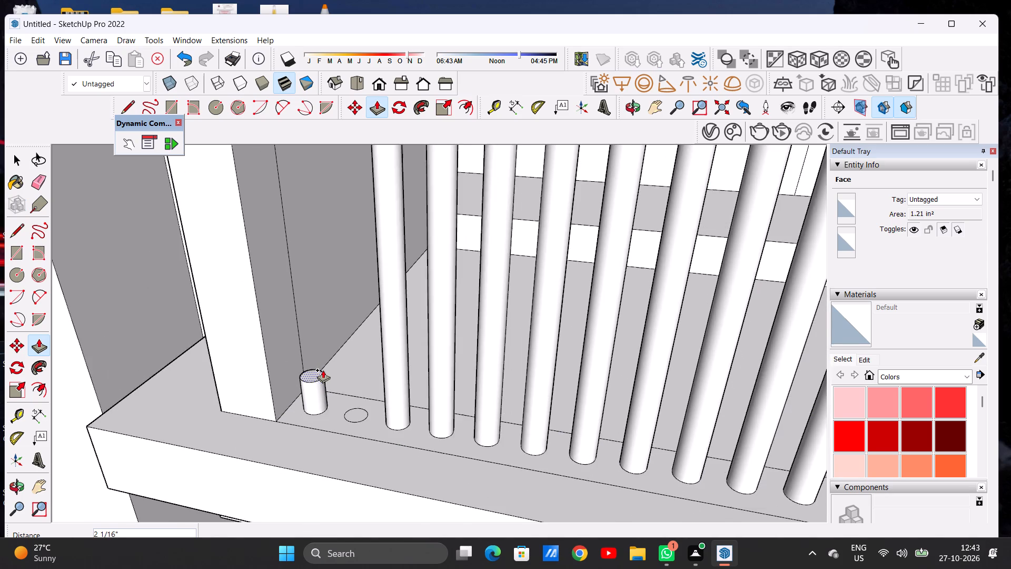
pyautogui.scroll(-15, 323, 370)
pyautogui.scroll(5, 323, 247)
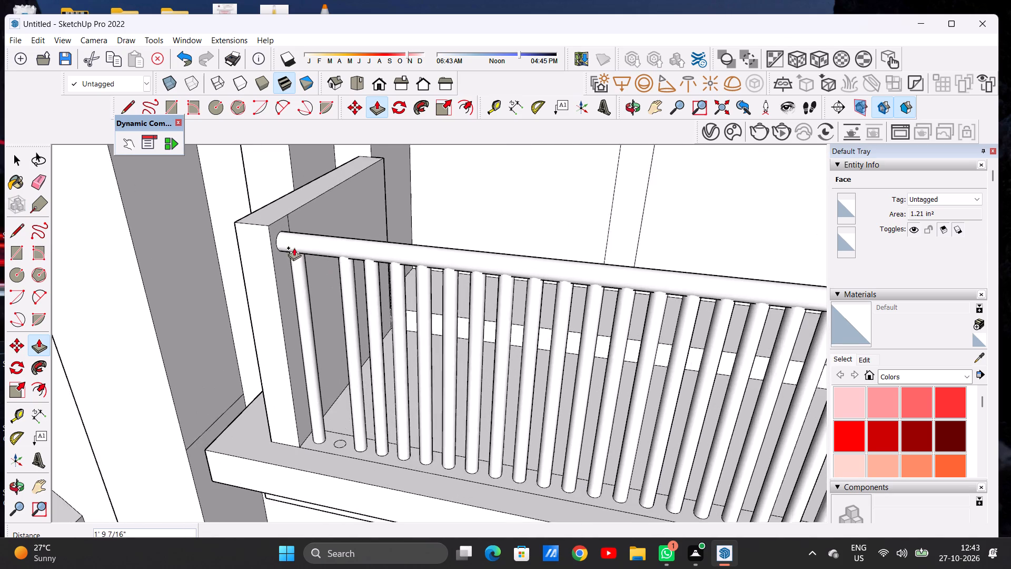
pyautogui.scroll(8, 294, 248)
pyautogui.scroll(-1, 298, 251)
pyautogui.scroll(3, 298, 251)
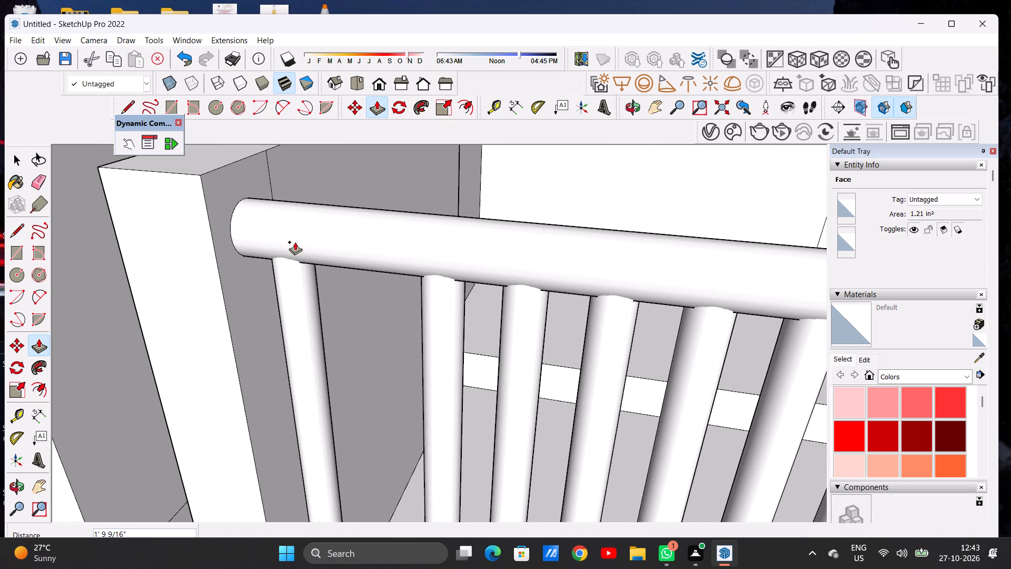
pyautogui.click(295, 242)
# Extrude the last remaining circle, second from the left side wall, about 1' 9 3/8" up into the handrail.
pyautogui.scroll(-6, 312, 230)
pyautogui.scroll(-6, 376, 359)
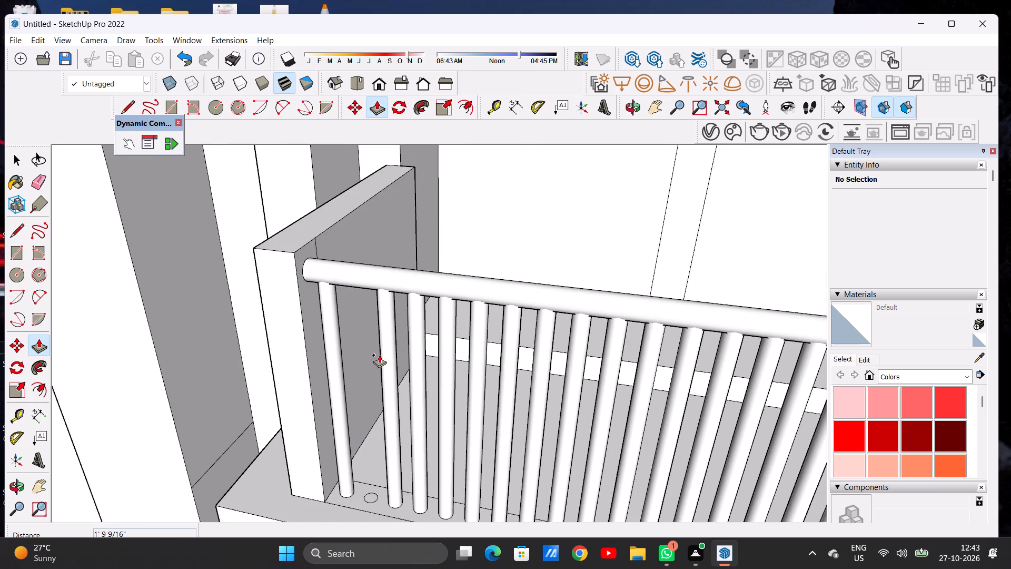
pyautogui.scroll(13, 371, 479)
pyautogui.click(373, 495)
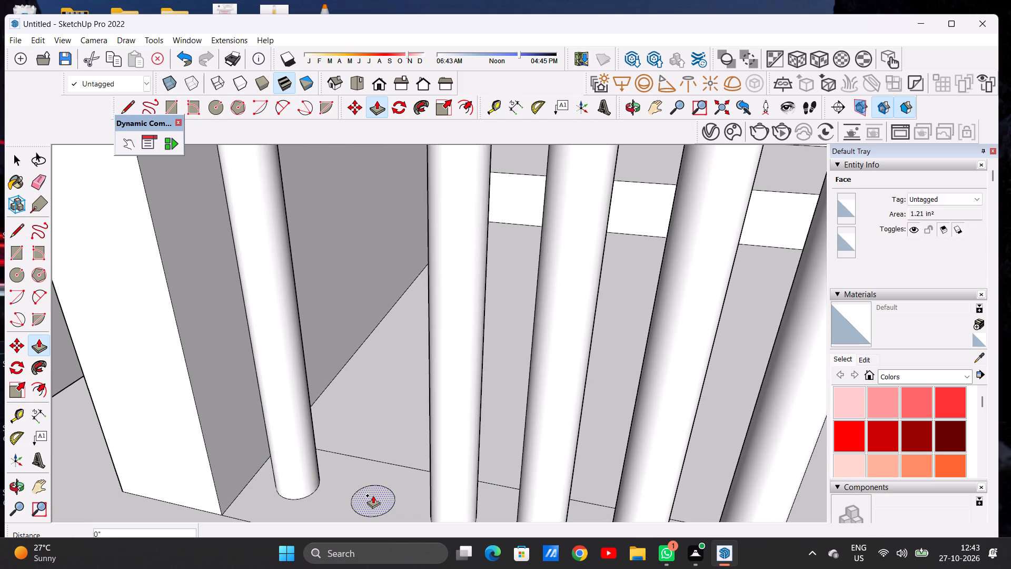
pyautogui.scroll(-20, 386, 396)
pyautogui.scroll(-9, 386, 396)
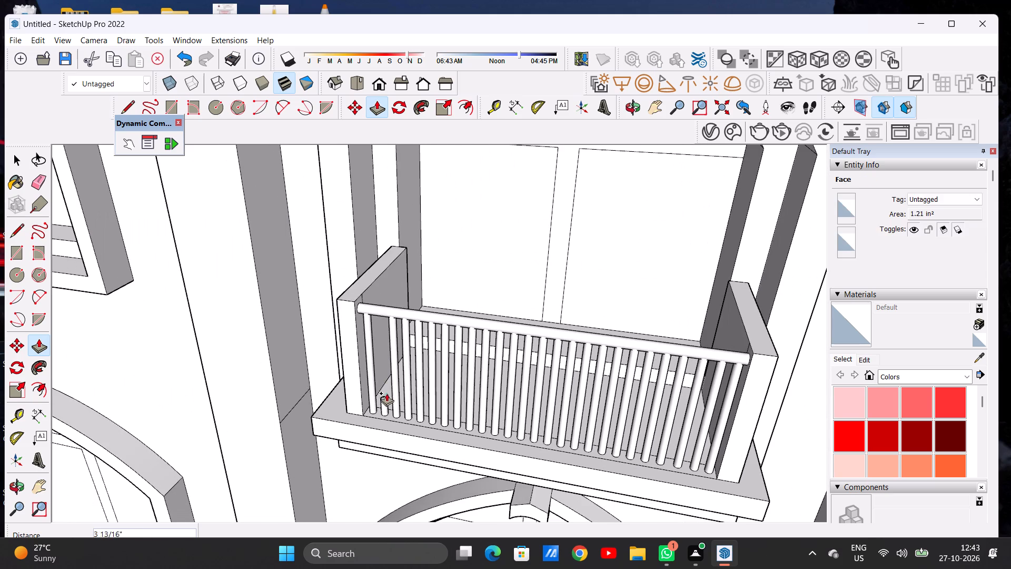
pyautogui.scroll(19, 374, 304)
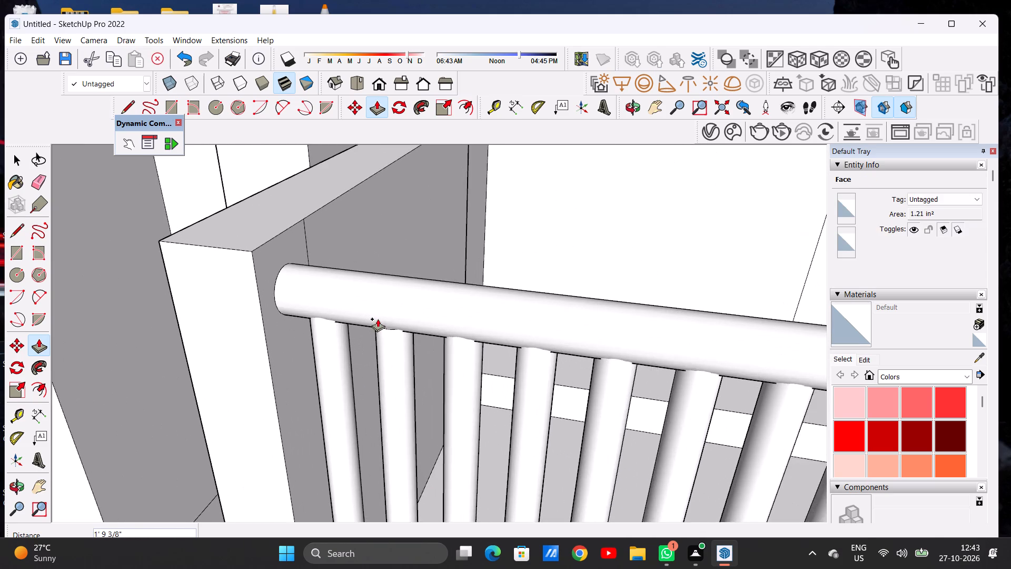
pyautogui.scroll(7, 378, 319)
pyautogui.click(389, 317)
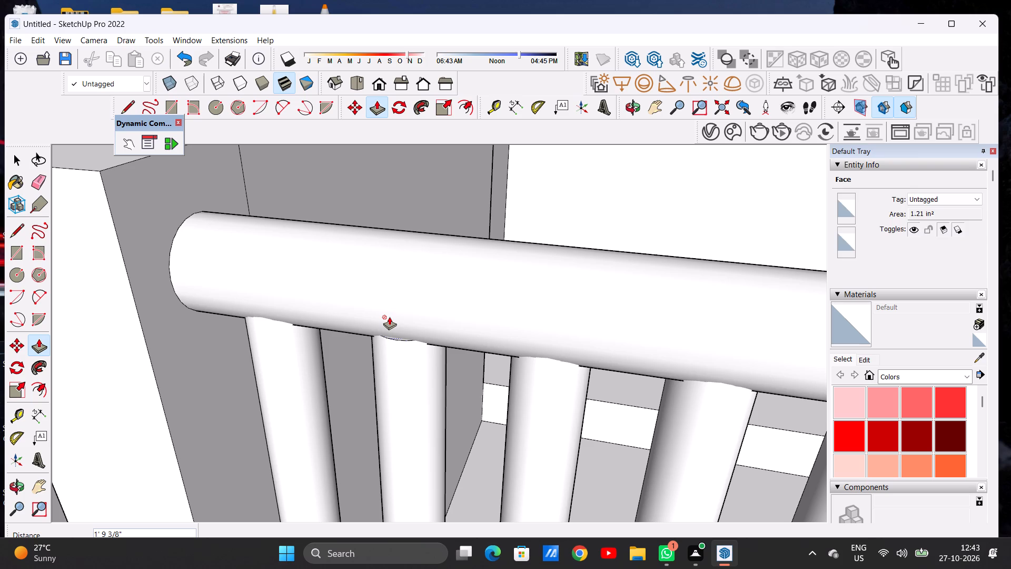
pyautogui.press('space')
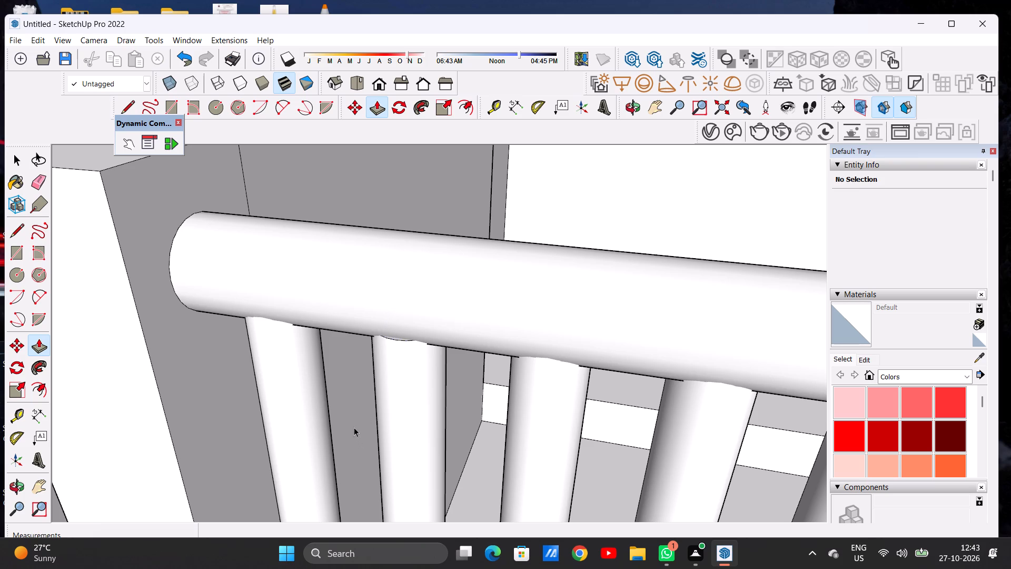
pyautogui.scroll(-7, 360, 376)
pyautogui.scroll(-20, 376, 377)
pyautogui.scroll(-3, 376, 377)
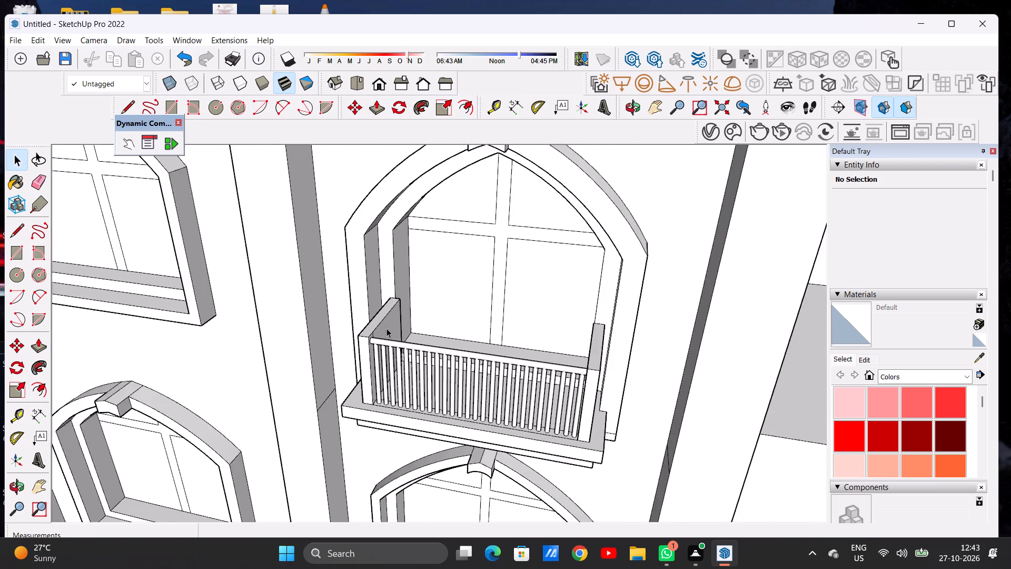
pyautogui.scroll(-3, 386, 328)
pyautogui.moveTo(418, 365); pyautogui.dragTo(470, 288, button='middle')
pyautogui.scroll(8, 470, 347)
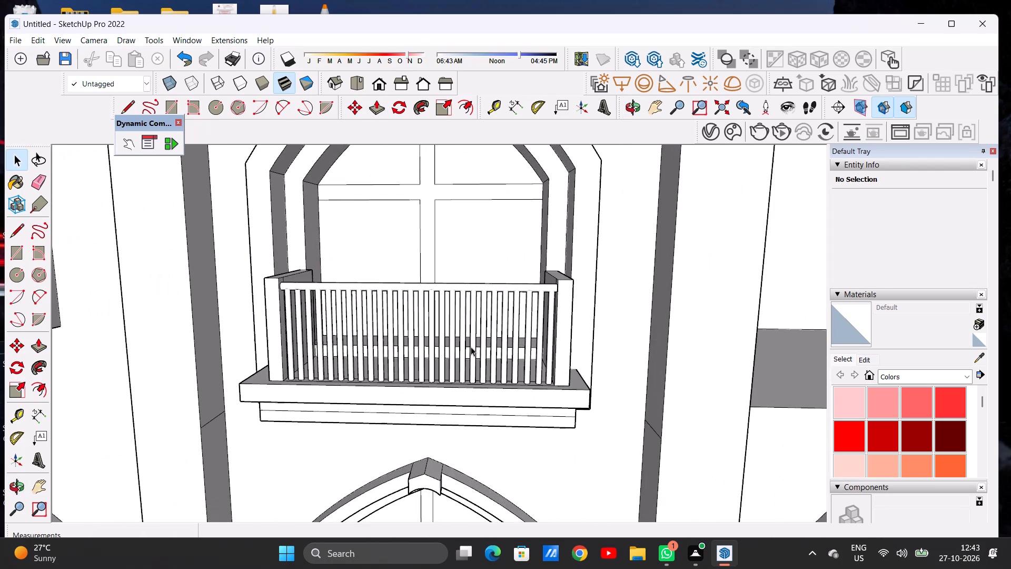
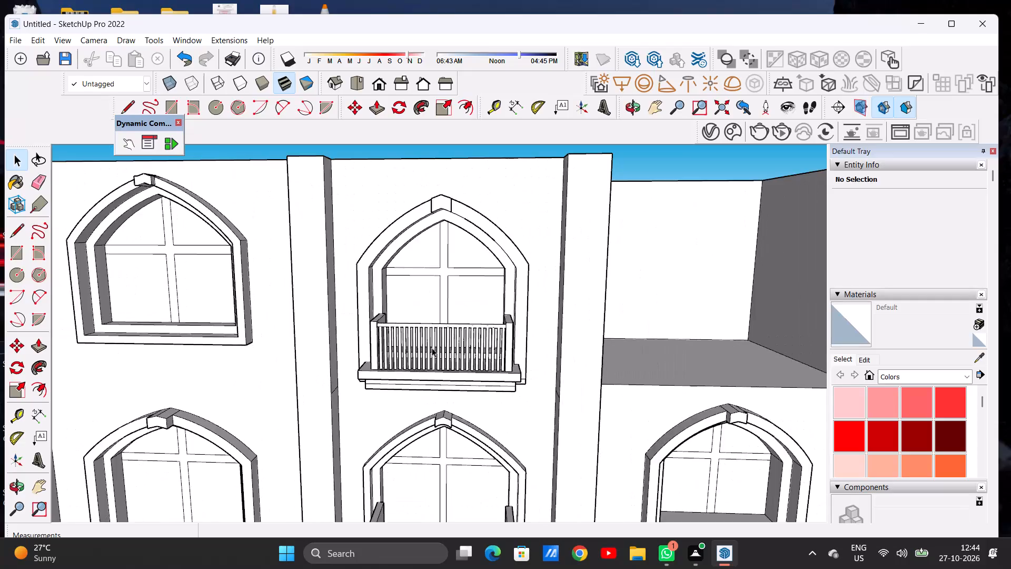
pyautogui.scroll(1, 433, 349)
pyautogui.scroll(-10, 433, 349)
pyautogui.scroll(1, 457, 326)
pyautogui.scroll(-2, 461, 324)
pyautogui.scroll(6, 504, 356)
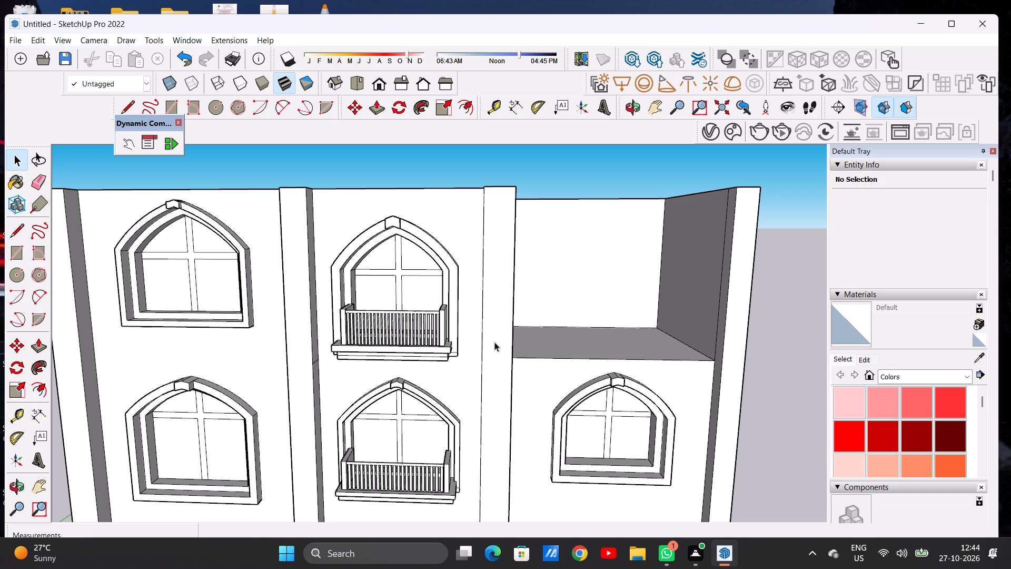
# Push/Pull the recessed top-floor slab of the right bay up 10' to the level of the adjacent pillar tops.
pyautogui.scroll(-9, 459, 345)
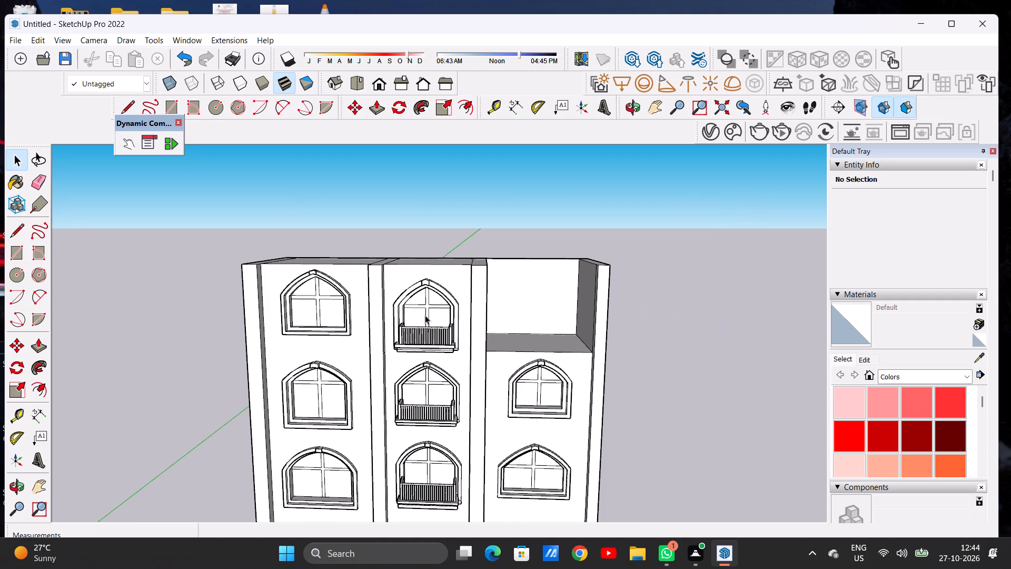
pyautogui.scroll(-10, 432, 289)
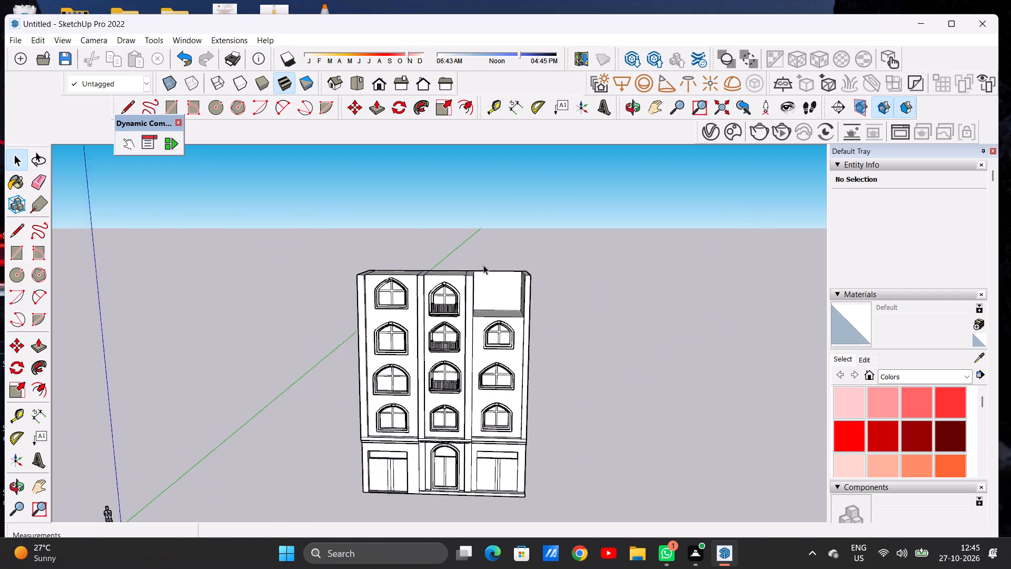
pyautogui.scroll(-2, 483, 265)
pyautogui.scroll(12, 487, 287)
pyautogui.moveTo(419, 270); pyautogui.dragTo(429, 362, button='middle')
pyautogui.scroll(4, 545, 318)
pyautogui.press('p')
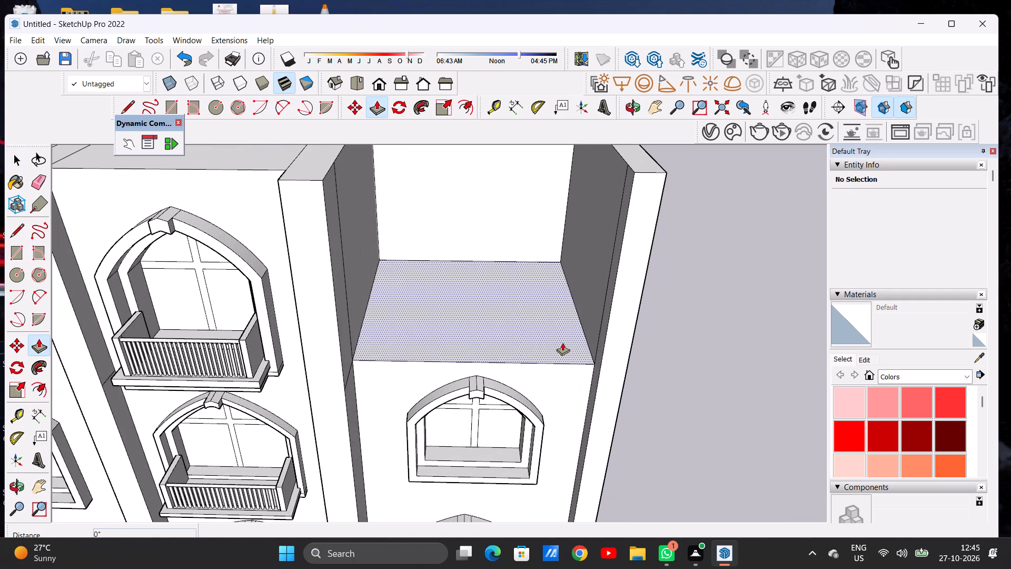
pyautogui.click(563, 343)
pyautogui.scroll(-8, 571, 283)
pyautogui.scroll(6, 612, 219)
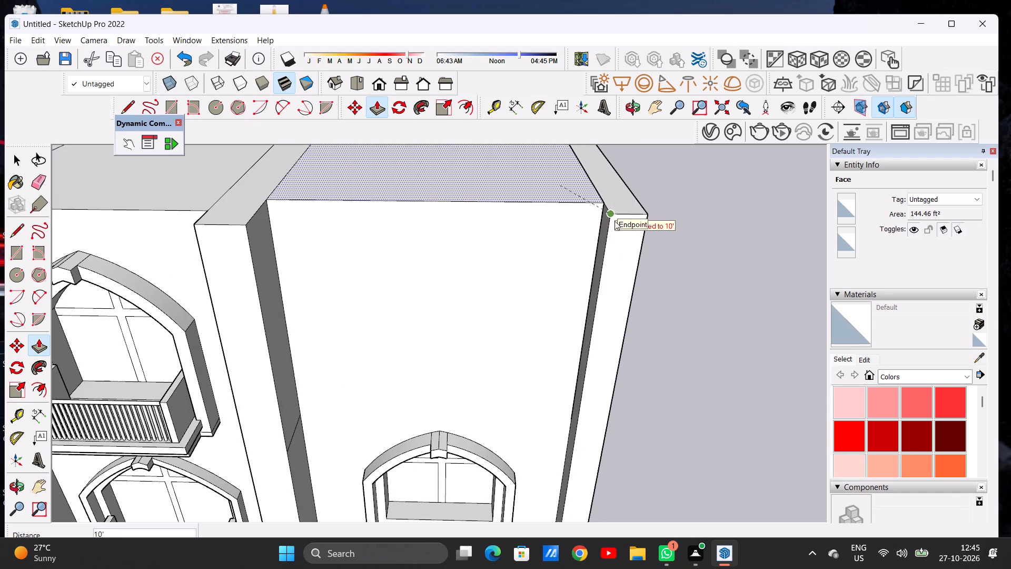
pyautogui.click(615, 215)
pyautogui.press('space')
# Examine the building's roof and window arrangement from above and in the standard front view.
pyautogui.scroll(-13, 508, 274)
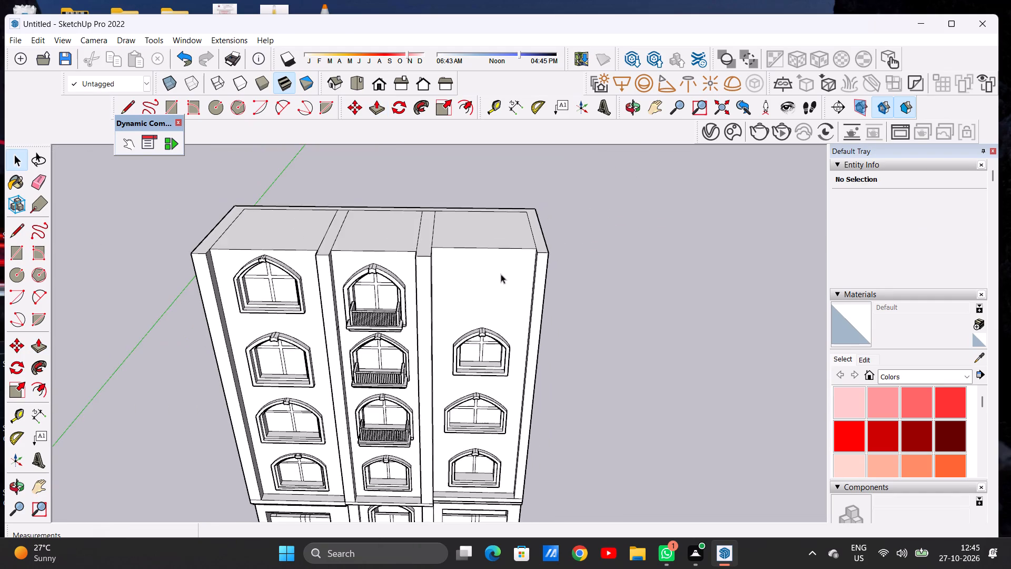
pyautogui.moveTo(503, 348); pyautogui.dragTo(514, 248, button='middle')
pyautogui.scroll(-7, 458, 260)
pyautogui.moveTo(474, 274); pyautogui.dragTo(472, 273, button='middle')
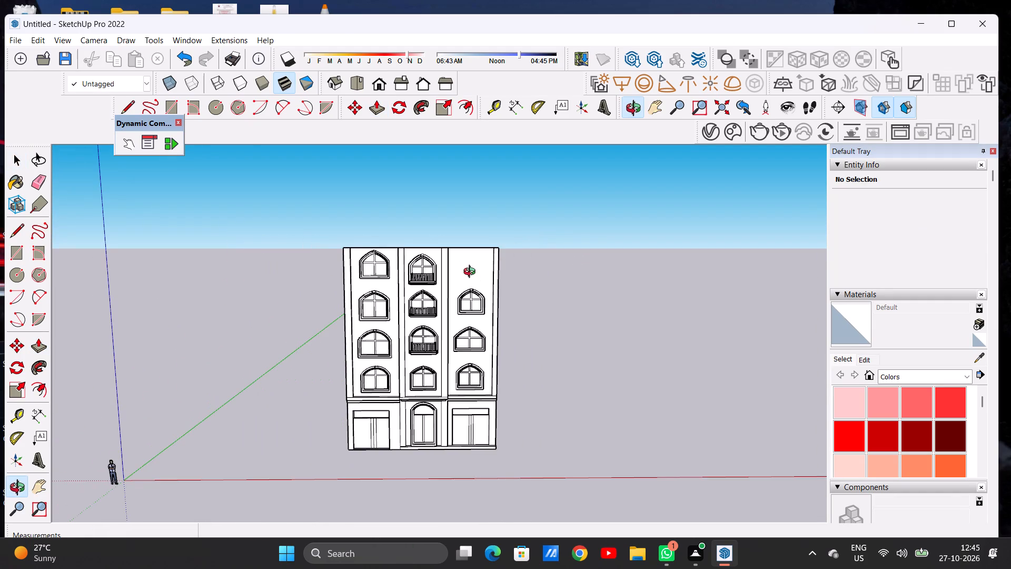
pyautogui.moveTo(472, 273); pyautogui.dragTo(463, 274, button='middle')
pyautogui.scroll(3, 465, 275)
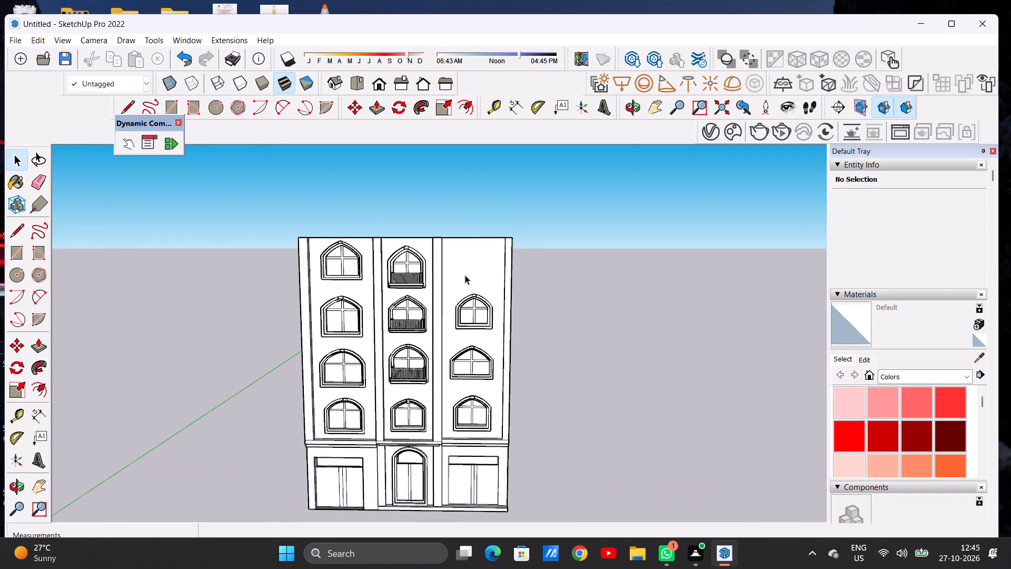
pyautogui.scroll(3, 465, 275)
pyautogui.moveTo(457, 244); pyautogui.dragTo(459, 356, button='middle')
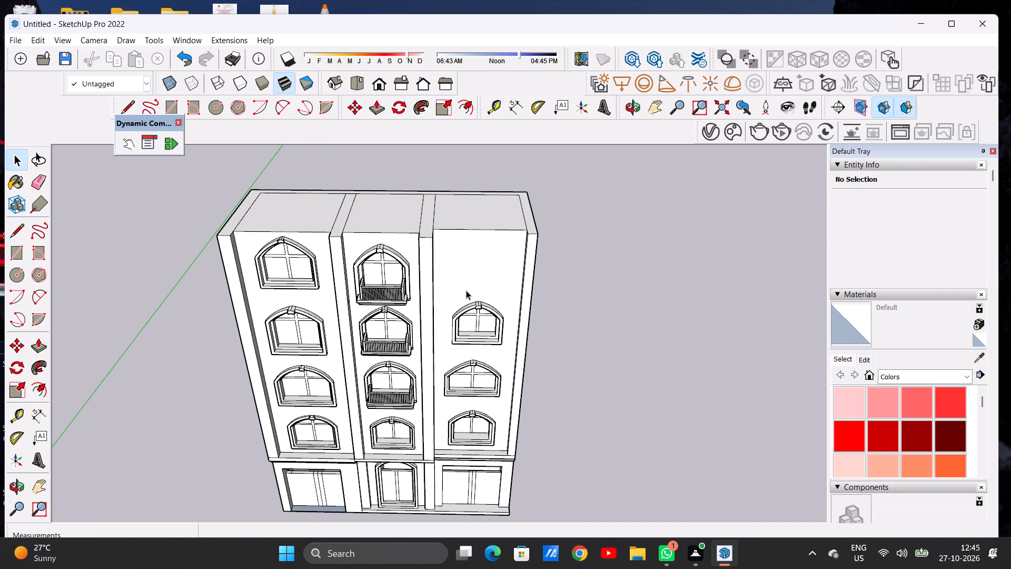
pyautogui.scroll(1, 471, 283)
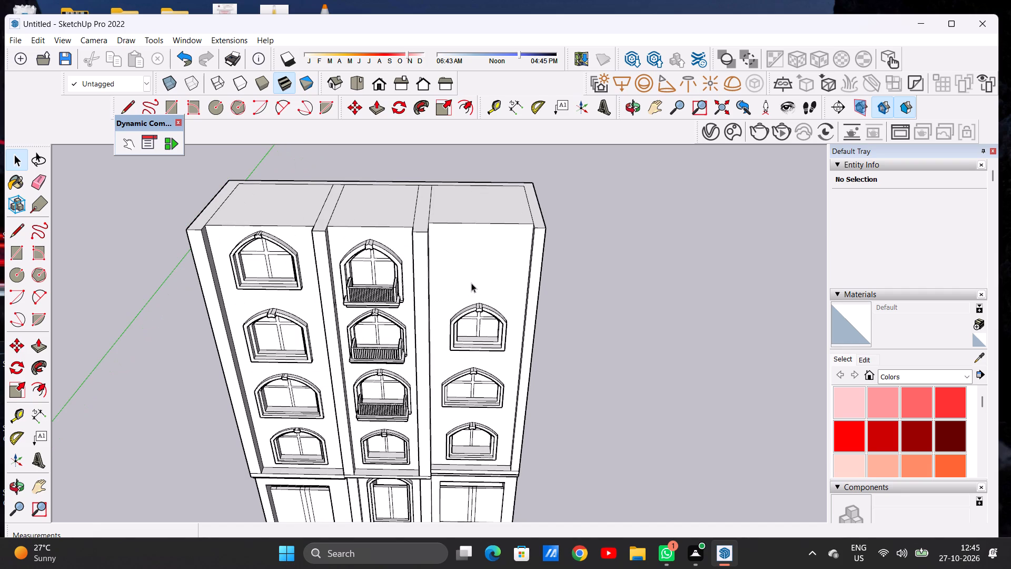
pyautogui.scroll(-5, 440, 273)
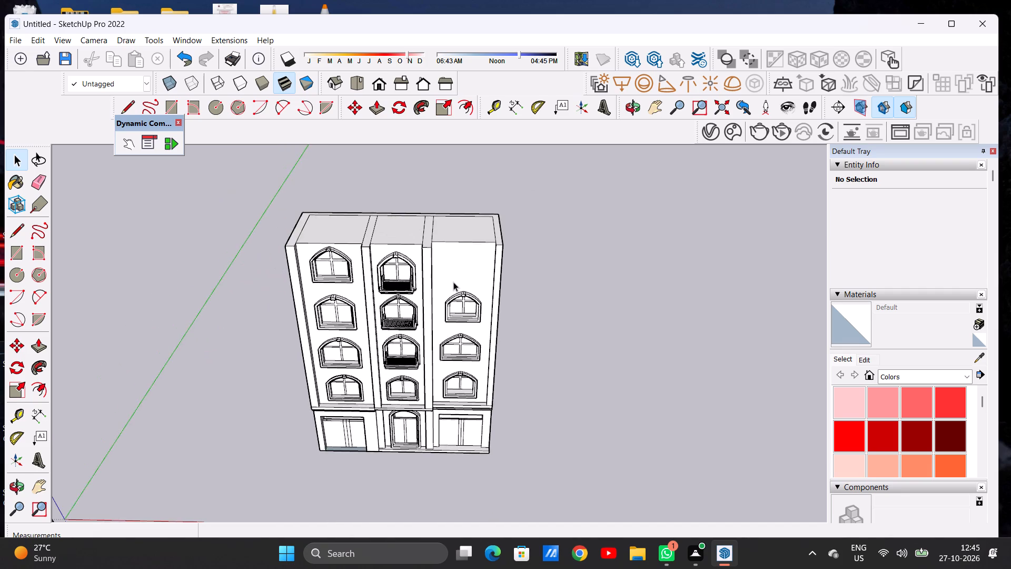
pyautogui.moveTo(452, 281); pyautogui.dragTo(463, 218, button='middle')
pyautogui.moveTo(461, 275); pyautogui.dragTo(461, 240, button='middle')
pyautogui.scroll(4, 461, 268)
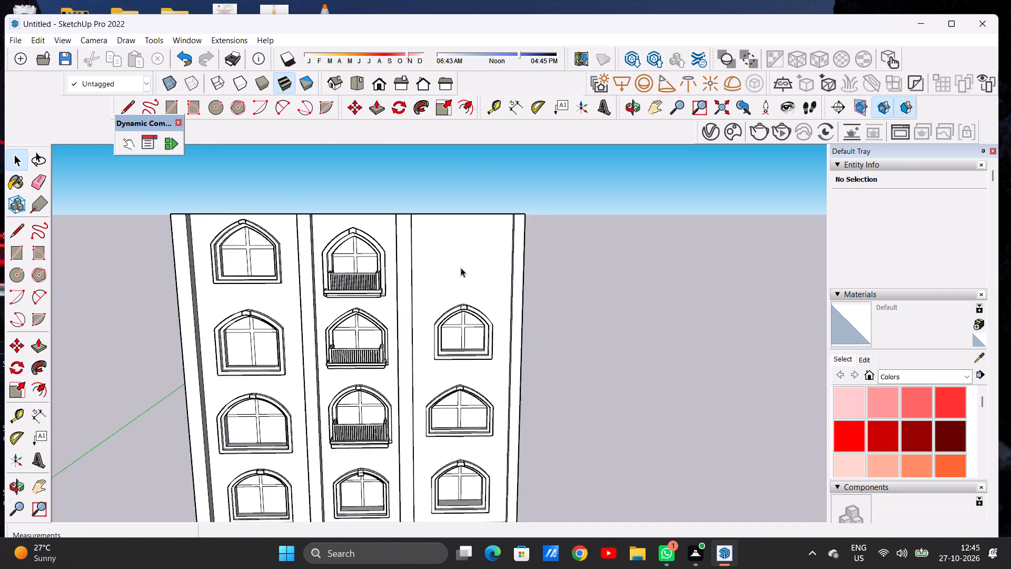
pyautogui.scroll(2, 461, 268)
pyautogui.click(374, 86)
pyautogui.scroll(-6, 410, 195)
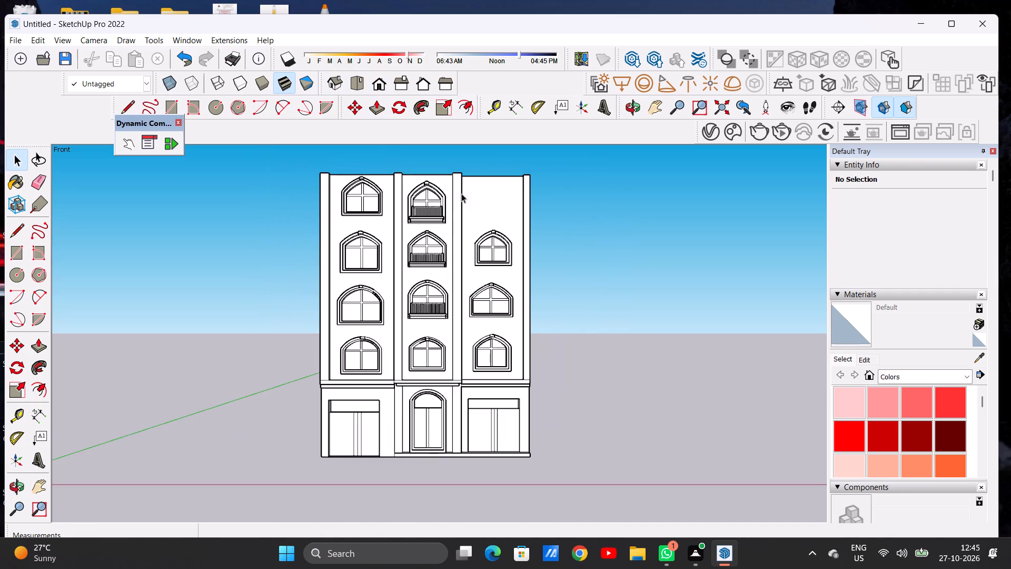
# Draw a rectangle about 8' 6" by 4' on the blank wall above the right bay's uppermost window.
pyautogui.scroll(8, 475, 185)
pyautogui.moveTo(454, 199); pyautogui.dragTo(466, 220, button='middle')
pyautogui.scroll(-2, 376, 217)
pyautogui.scroll(1, 376, 217)
pyautogui.scroll(-2, 376, 217)
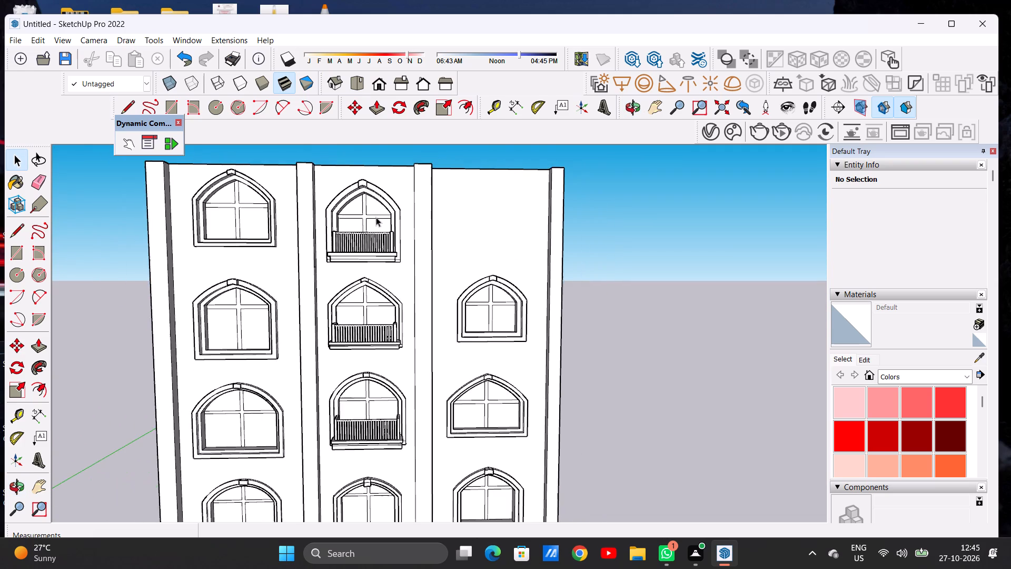
pyautogui.scroll(-1, 376, 217)
pyautogui.scroll(4, 493, 201)
pyautogui.press('r')
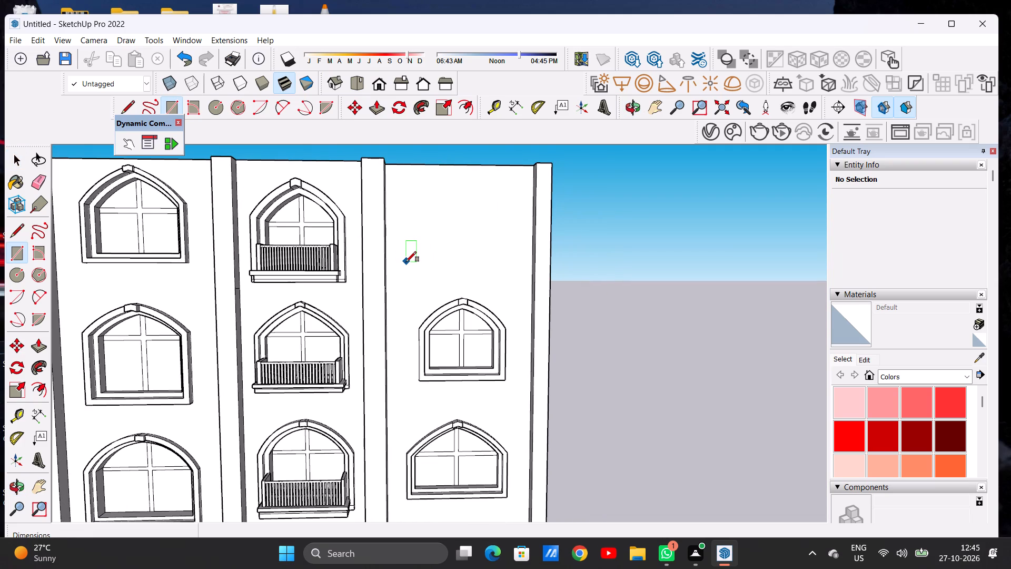
pyautogui.click(407, 264)
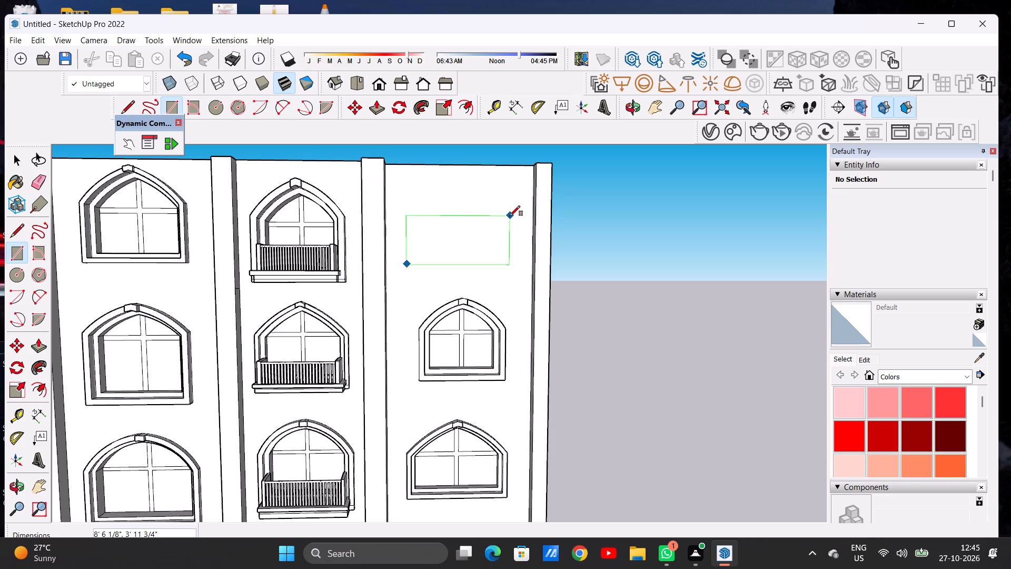
pyautogui.click(510, 216)
pyautogui.press('space')
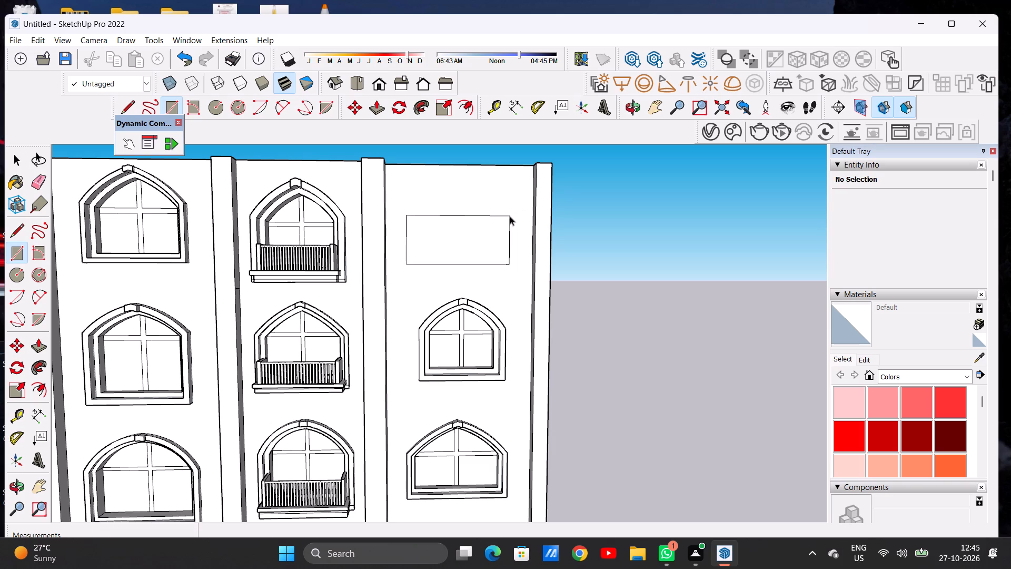
# Narrow the rectangle to about 7' 4 1/2" by drawing a vertical line near its left side and erasing the leftover strip.
pyautogui.write('L')
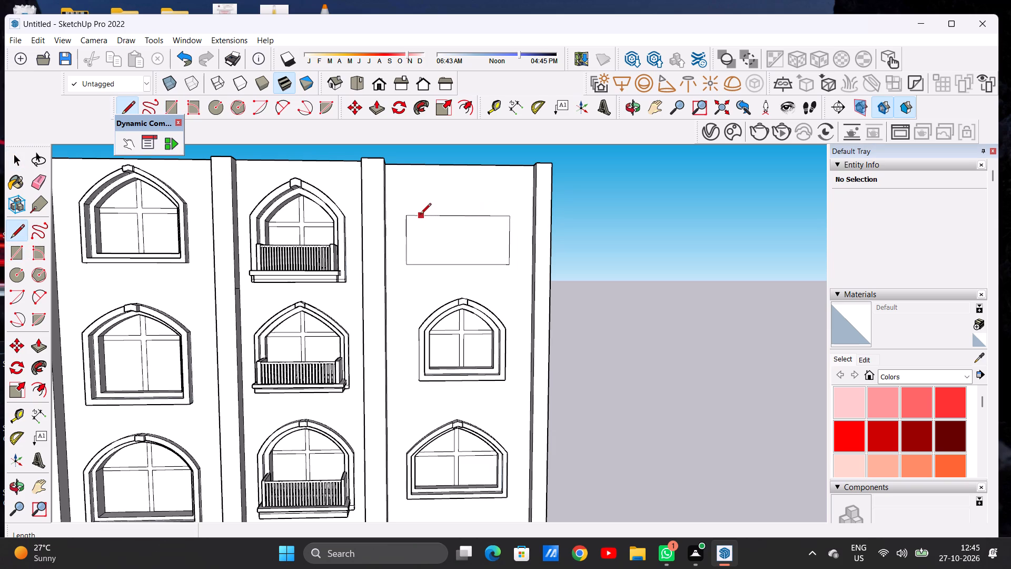
pyautogui.click(420, 215)
pyautogui.click(418, 262)
pyautogui.press('space')
pyautogui.write('E')
pyautogui.moveTo(409, 213); pyautogui.dragTo(410, 221)
pyautogui.moveTo(410, 240); pyautogui.dragTo(411, 262)
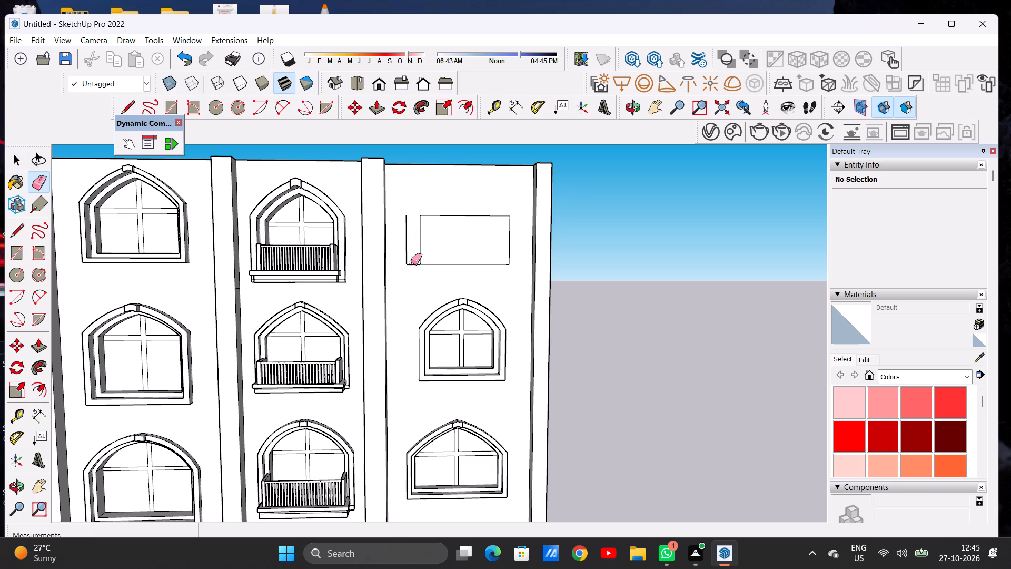
pyautogui.moveTo(411, 262); pyautogui.dragTo(411, 263)
pyautogui.moveTo(411, 256); pyautogui.dragTo(403, 251)
pyautogui.press('space')
# Move the rectangle about 5 7/16" to the left to centre it over the window below.
pyautogui.scroll(-4, 366, 252)
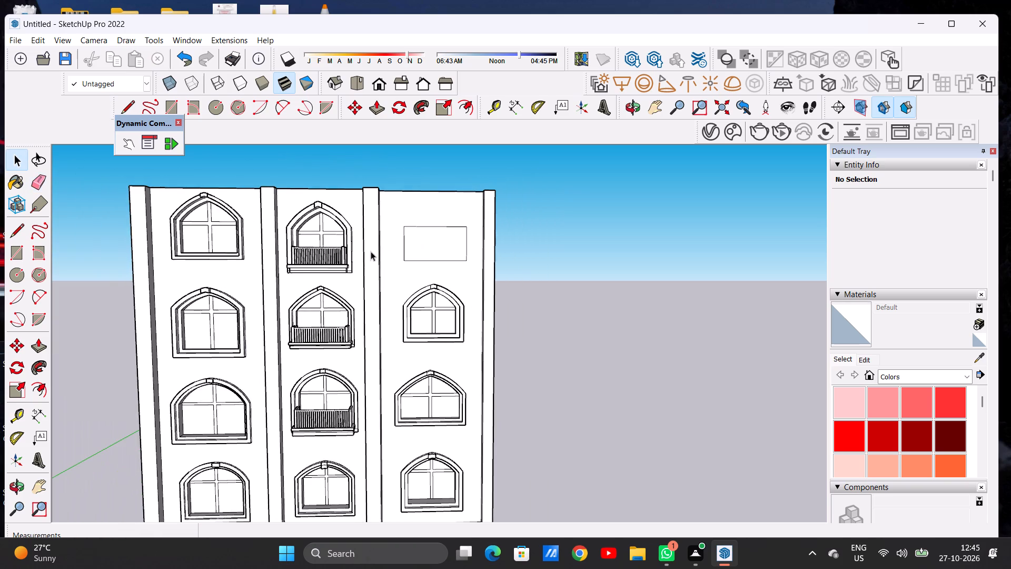
pyautogui.scroll(-2, 392, 251)
pyautogui.scroll(5, 424, 250)
pyautogui.doubleClick(424, 250)
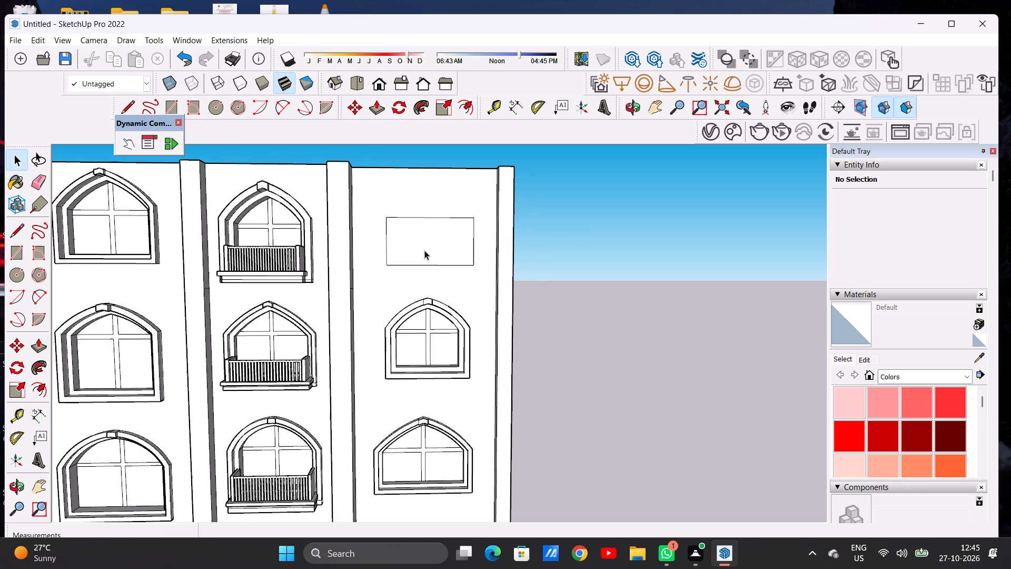
pyautogui.press('m')
pyautogui.click(392, 263)
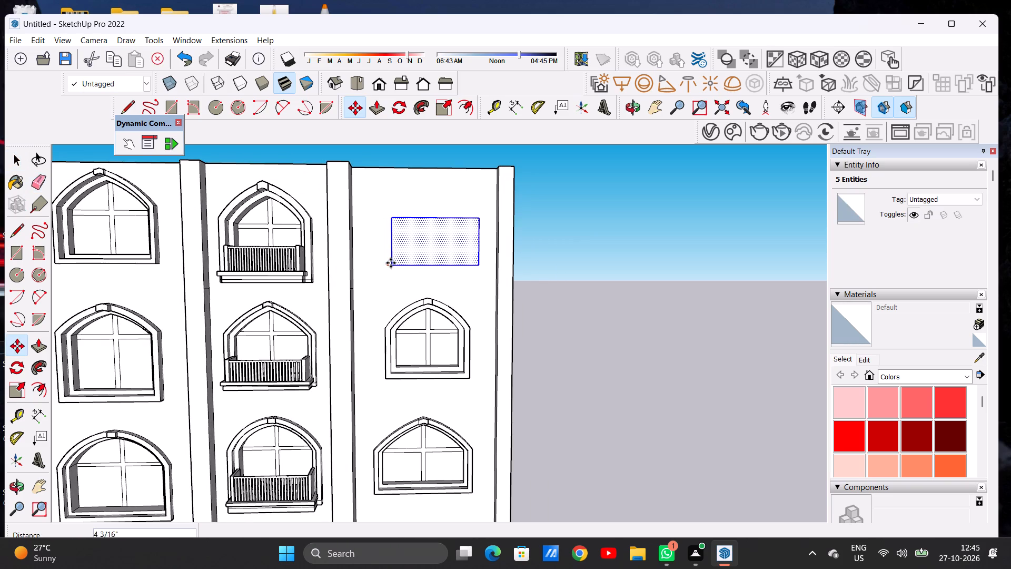
pyautogui.click(381, 266)
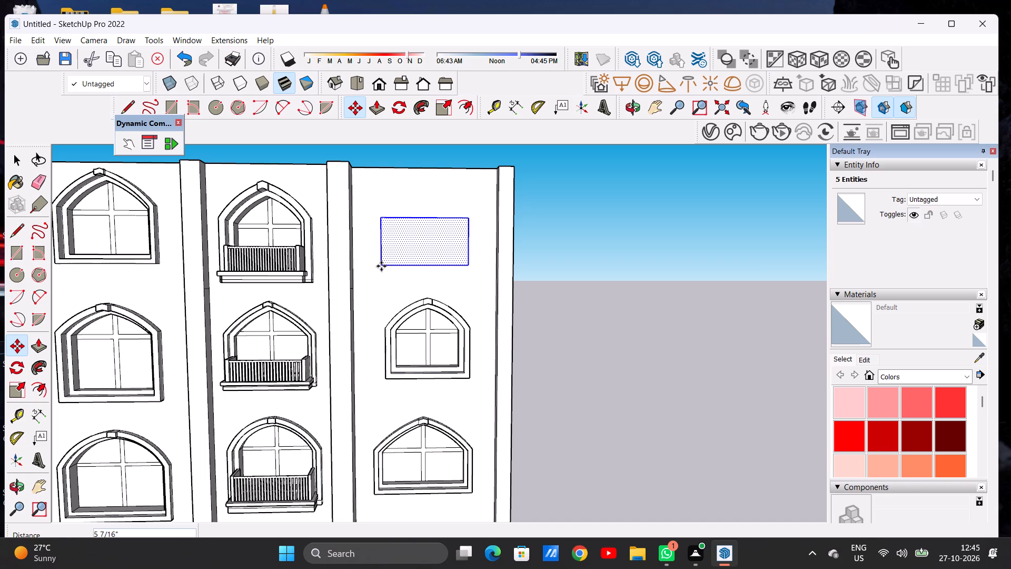
pyautogui.press('space')
pyautogui.click(616, 266)
# Draw a second rectangle about 7' 4 1/2" by 2' 10 5/8" directly on top of the first, sharing its upper edge.
pyautogui.scroll(-4, 451, 291)
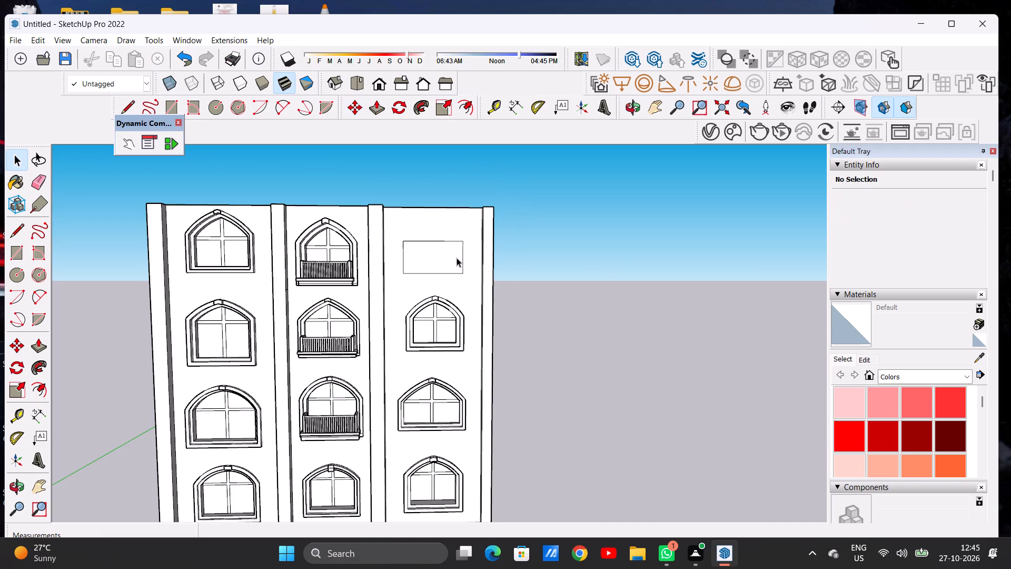
pyautogui.scroll(4, 457, 258)
pyautogui.moveTo(451, 260); pyautogui.dragTo(442, 262, button='middle')
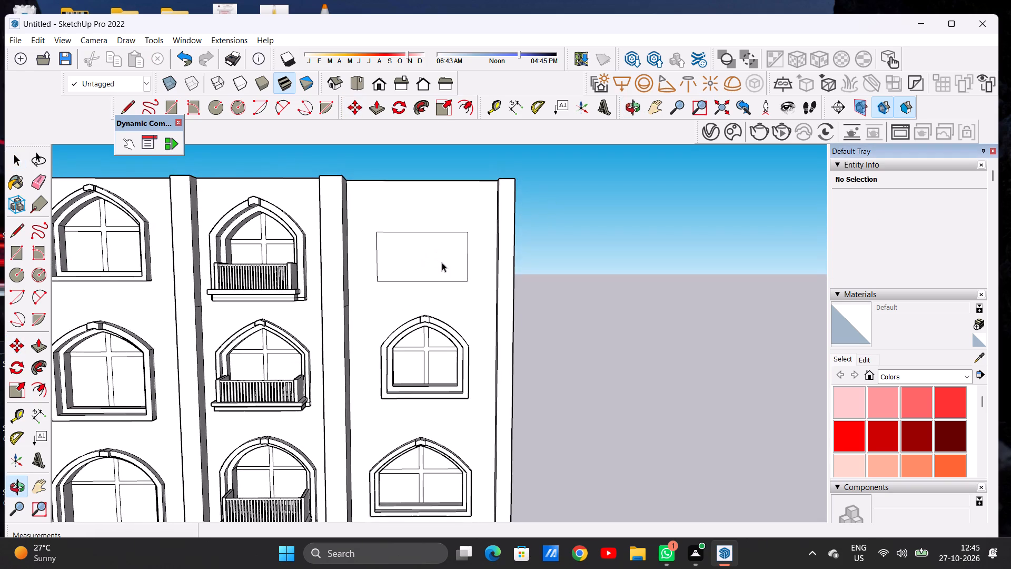
pyautogui.scroll(-5, 390, 264)
pyautogui.scroll(7, 403, 237)
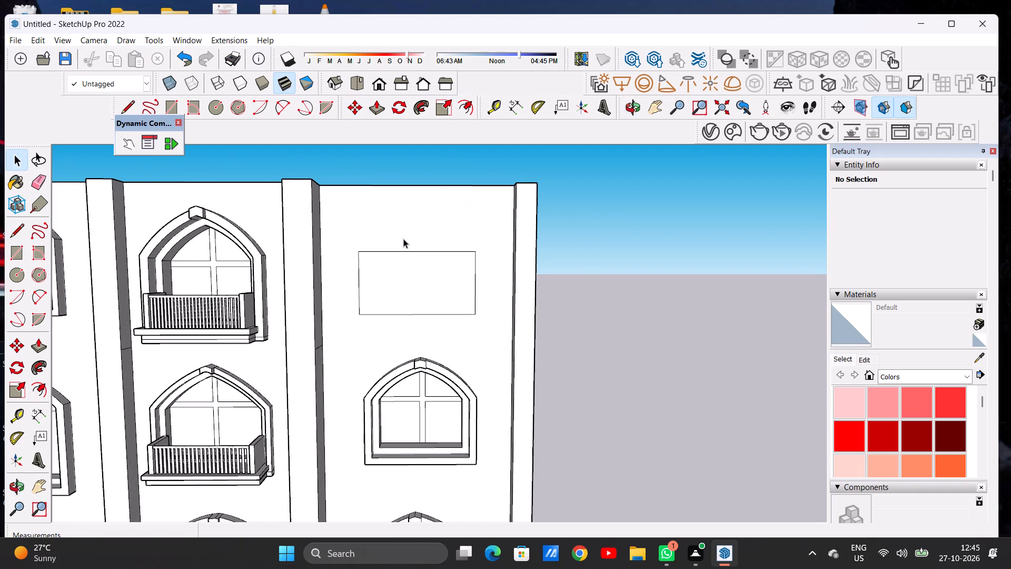
pyautogui.press('r')
pyautogui.click(361, 255)
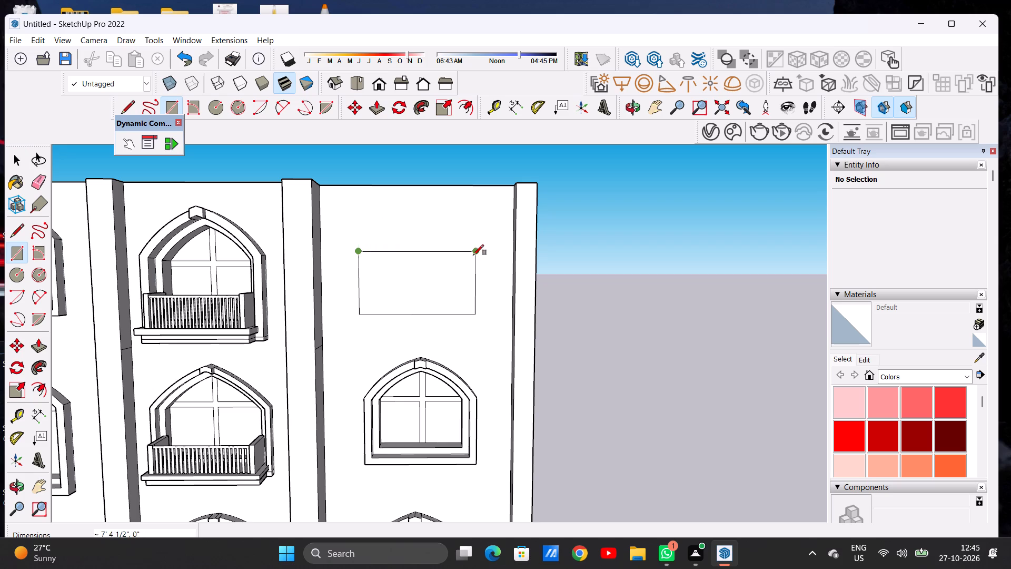
pyautogui.click(473, 255)
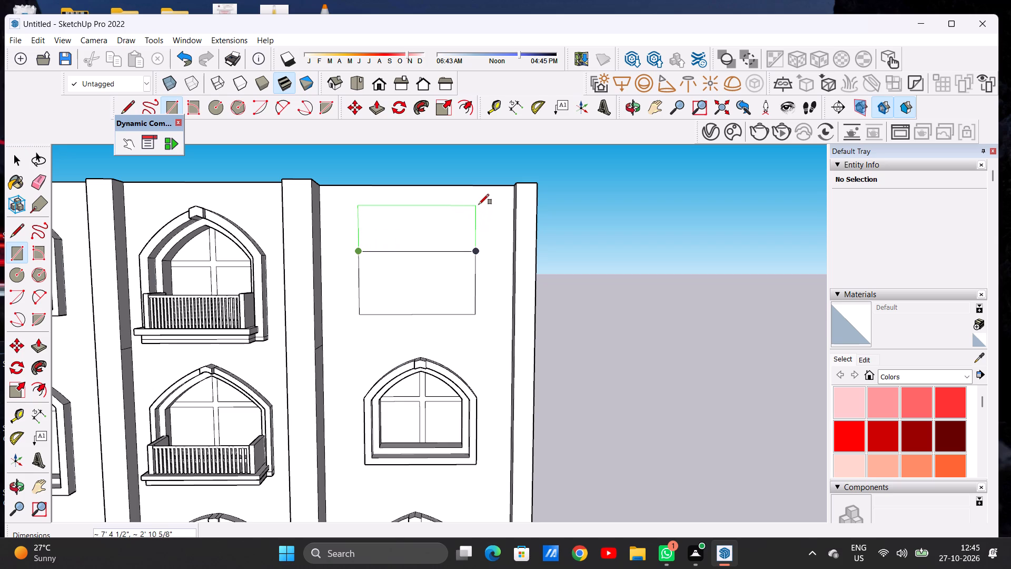
pyautogui.click(479, 204)
pyautogui.press('space')
# Move the horizontal edge shared by the two stacked rectangles up about 6".
pyautogui.scroll(-1, 427, 270)
pyautogui.scroll(1, 427, 270)
pyautogui.scroll(-5, 427, 270)
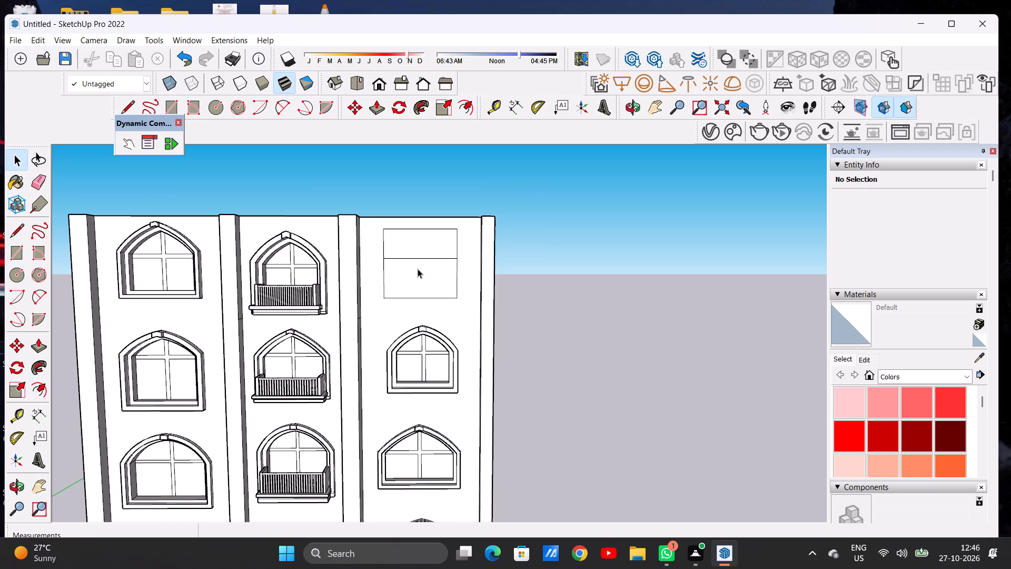
pyautogui.scroll(4, 419, 267)
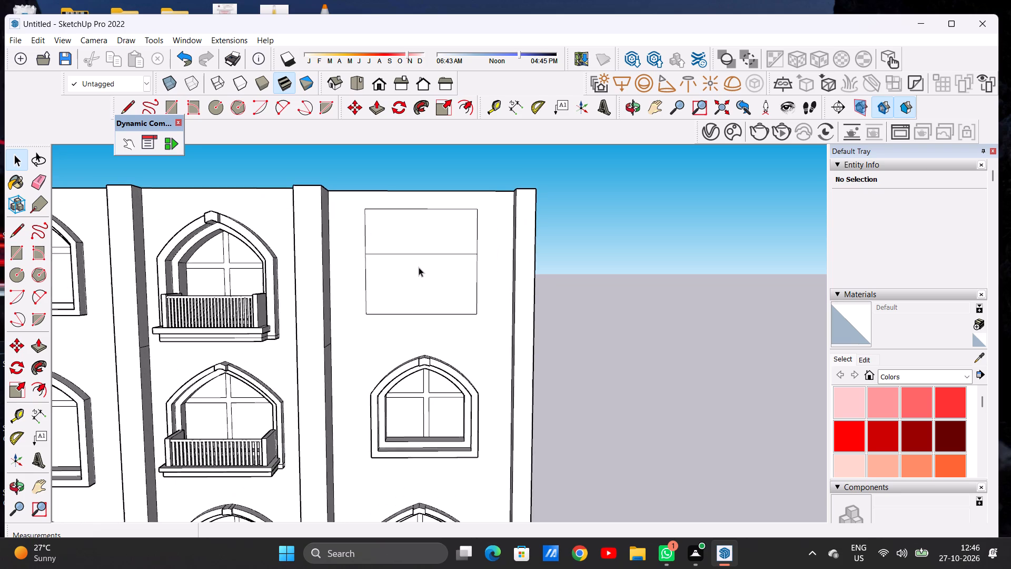
pyautogui.scroll(4, 456, 254)
pyautogui.click(463, 254)
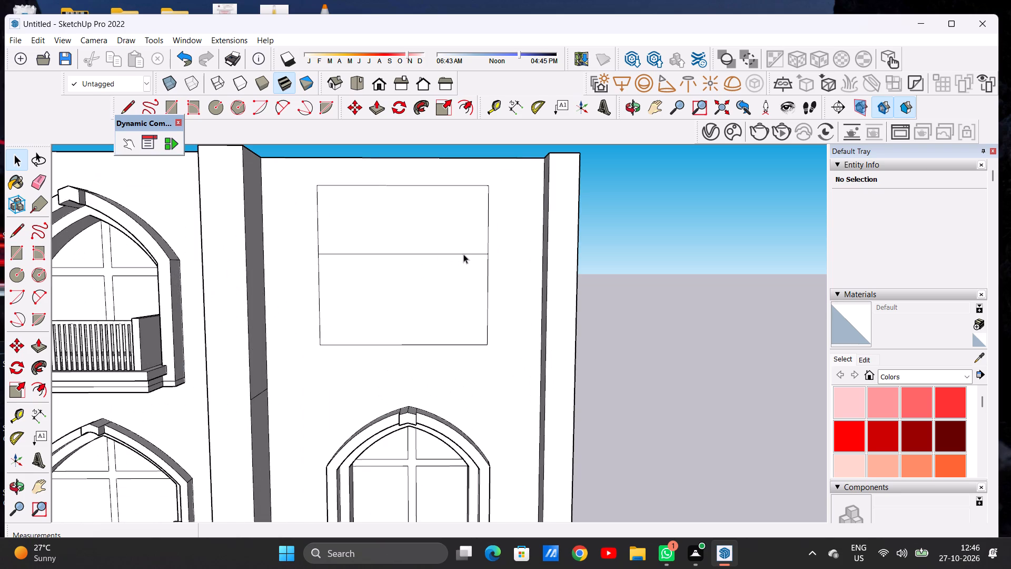
pyautogui.press('m')
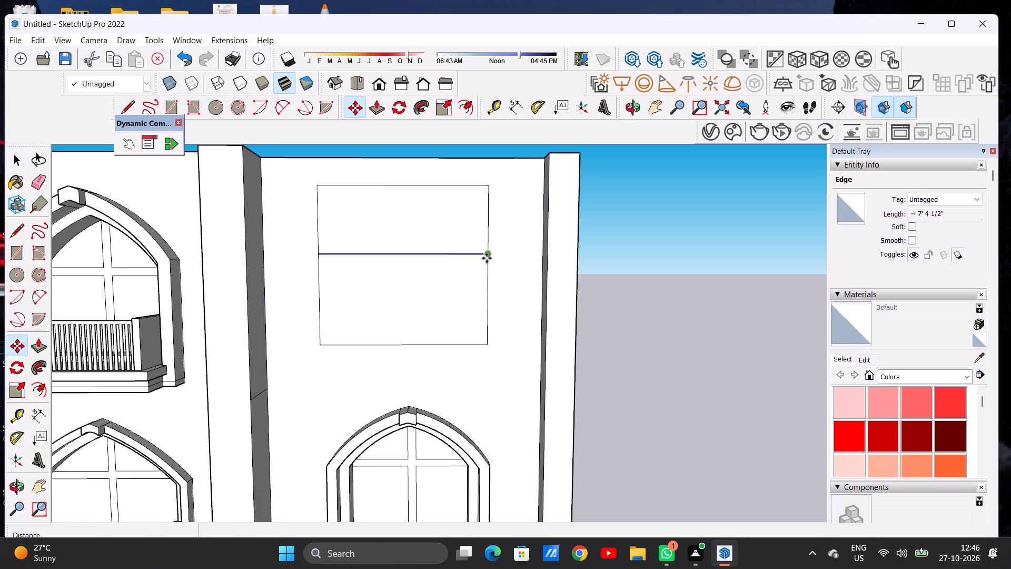
pyautogui.click(487, 258)
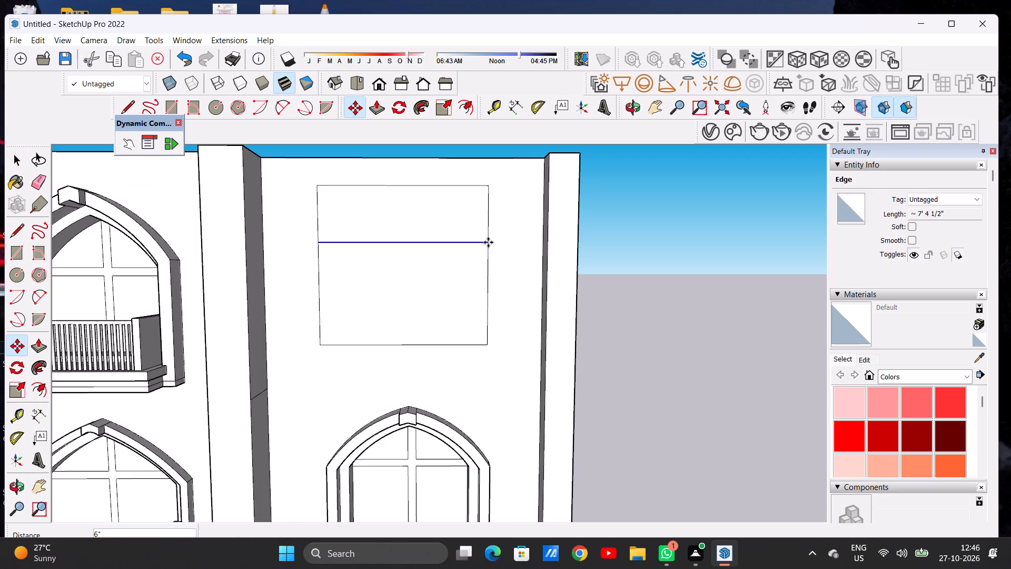
pyautogui.click(488, 243)
pyautogui.press('space')
pyautogui.click(627, 244)
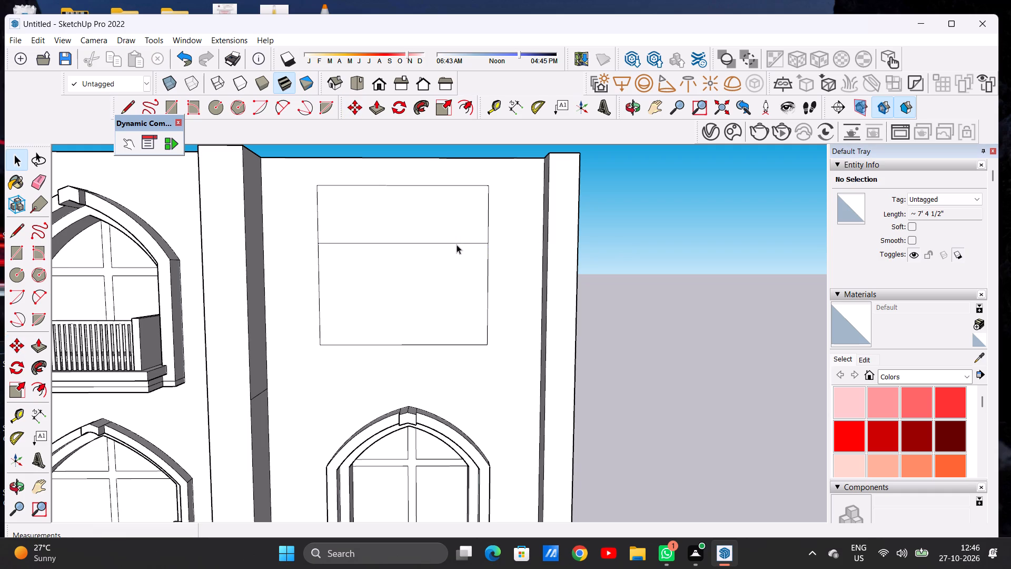
# Draw two sloping lines, each about 4' 5 3/16" long, from the ends of the shared edge to the top edge's midpoint.
pyautogui.press('l')
pyautogui.click(323, 240)
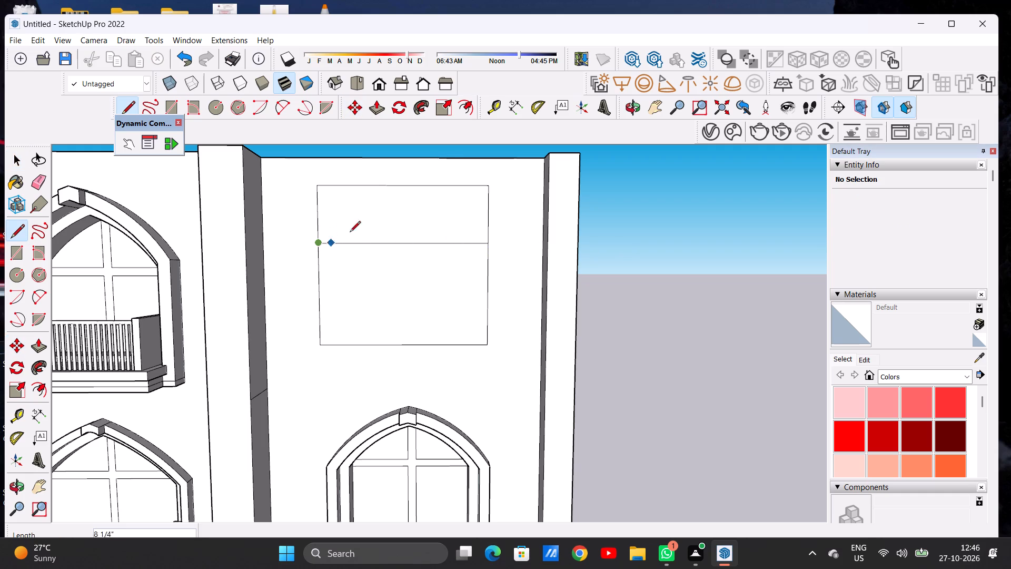
pyautogui.click(401, 187)
pyautogui.click(402, 187)
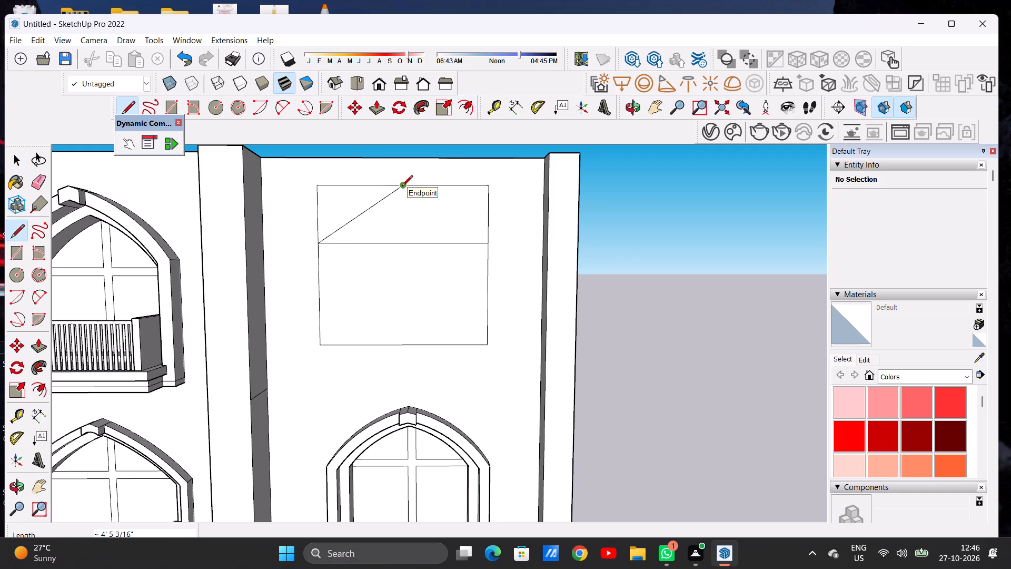
pyautogui.click(488, 241)
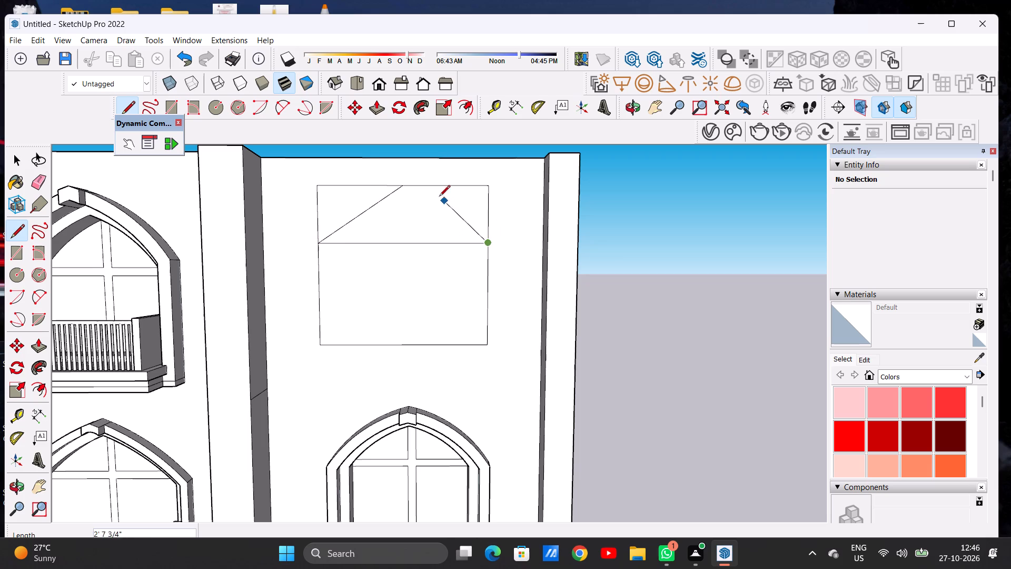
pyautogui.click(409, 185)
pyautogui.press('space')
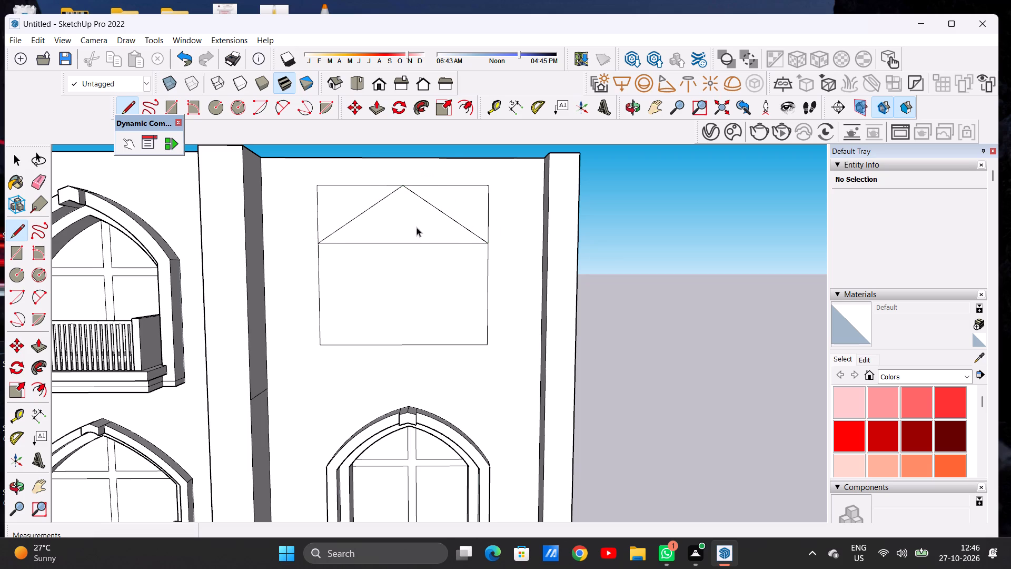
# Draw an arc bulging outward about 4 1/4" over the left sloping line, from its lower end to the peak.
pyautogui.scroll(-7, 413, 240)
pyautogui.scroll(6, 405, 205)
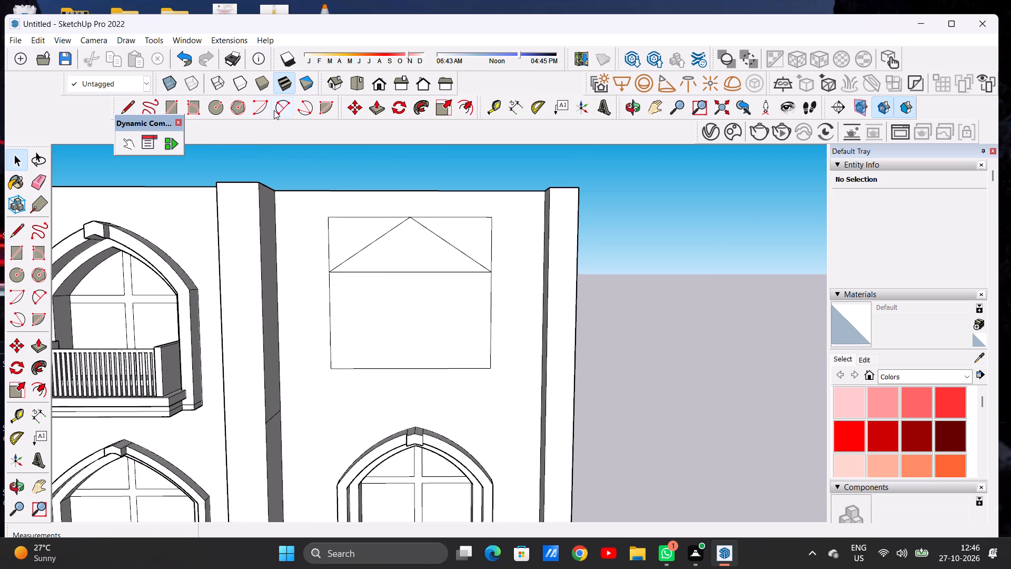
pyautogui.click(274, 110)
pyautogui.scroll(2, 367, 258)
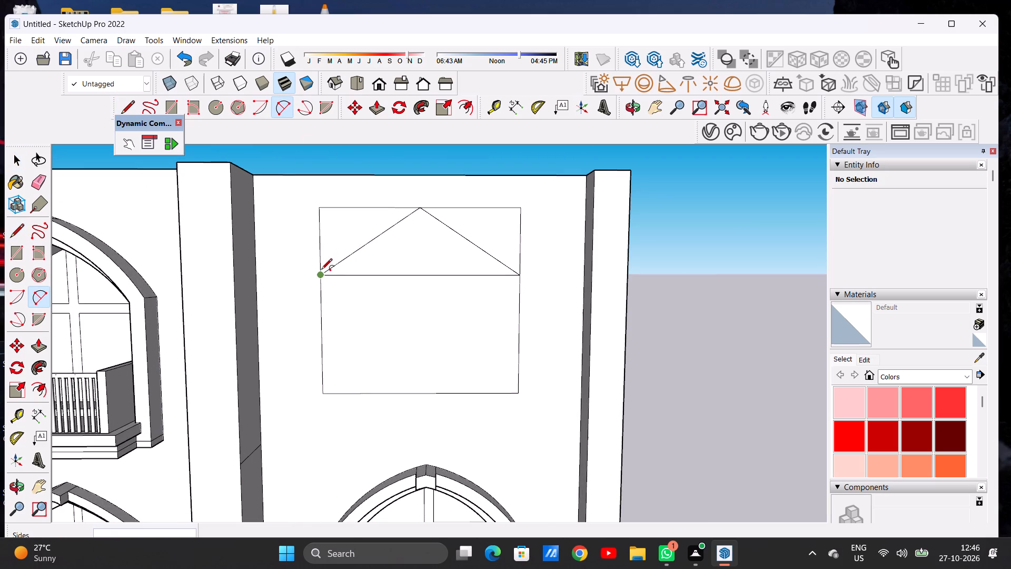
pyautogui.click(321, 270)
pyautogui.scroll(6, 423, 205)
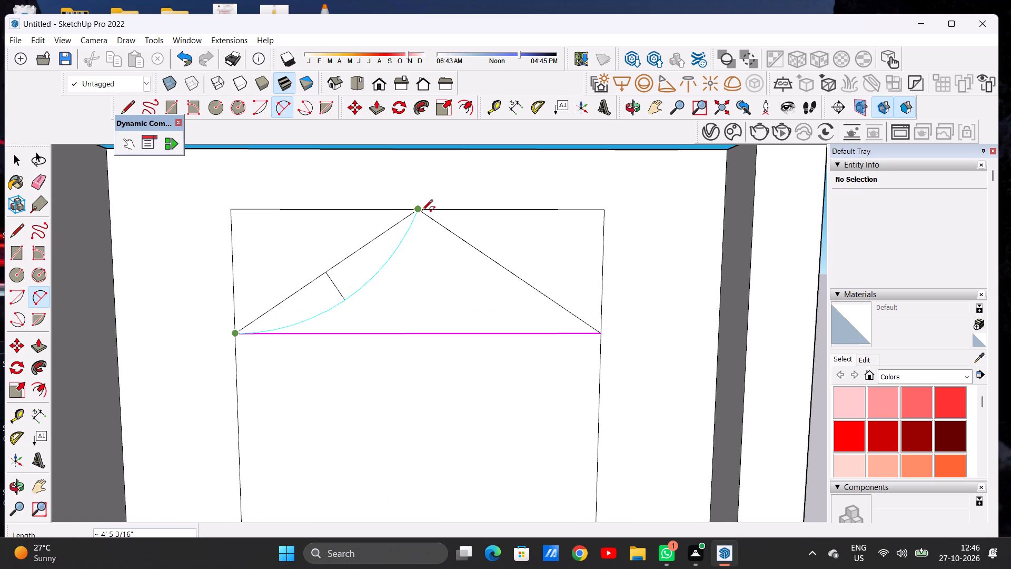
pyautogui.click(422, 211)
pyautogui.scroll(2, 407, 201)
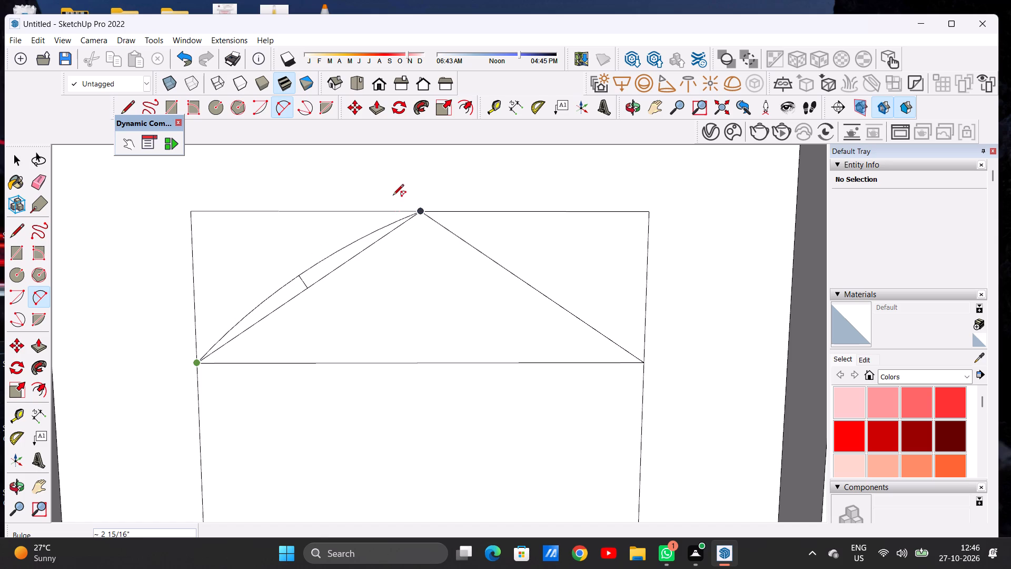
pyautogui.scroll(5, 404, 209)
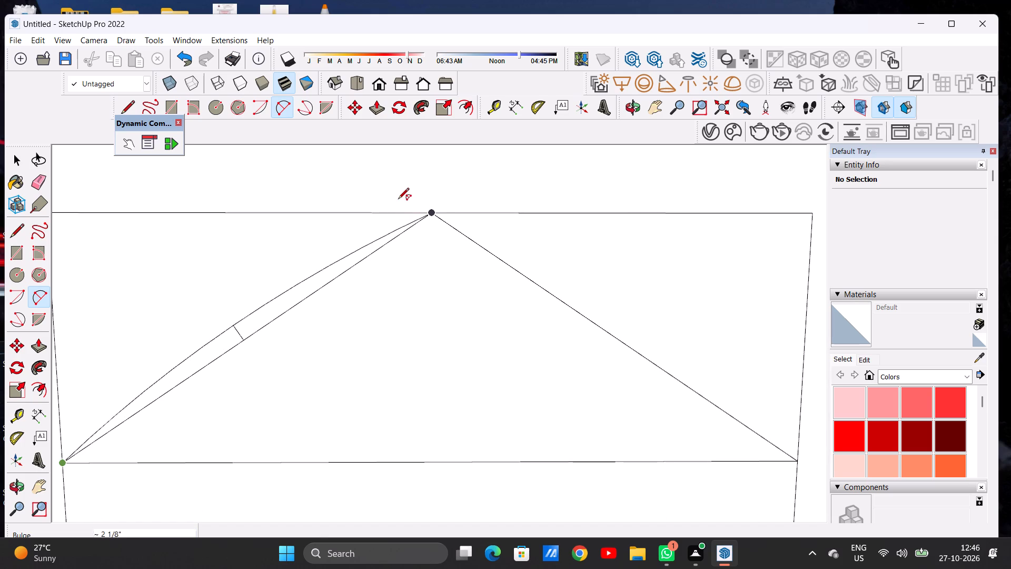
pyautogui.click(393, 194)
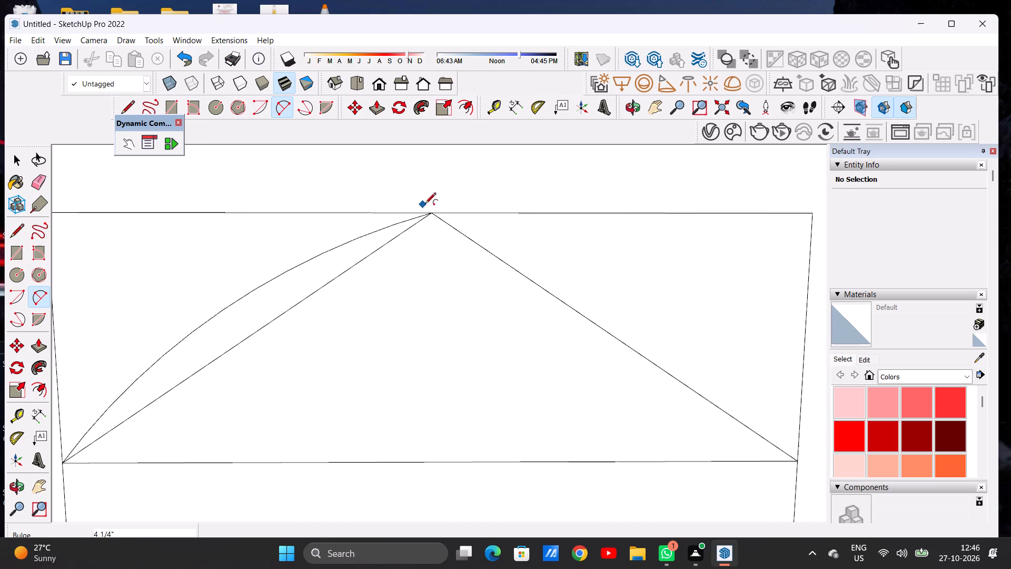
# Draw a matching arc bulging outward about 4 5/16" over the right sloping line, from the peak to its lower end.
pyautogui.scroll(-6, 427, 204)
pyautogui.scroll(1, 457, 209)
pyautogui.scroll(-1, 457, 209)
pyautogui.click(435, 207)
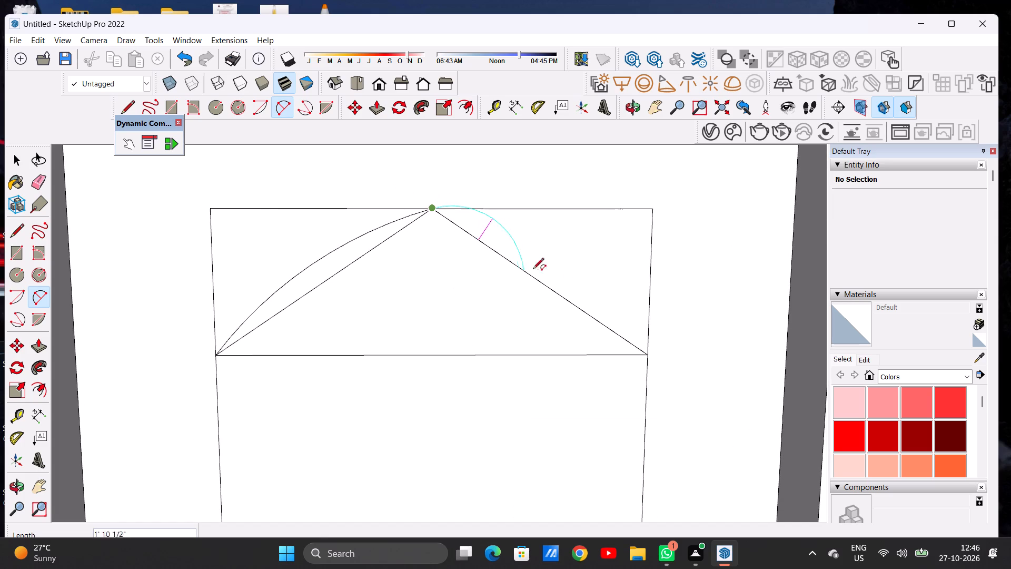
pyautogui.click(647, 355)
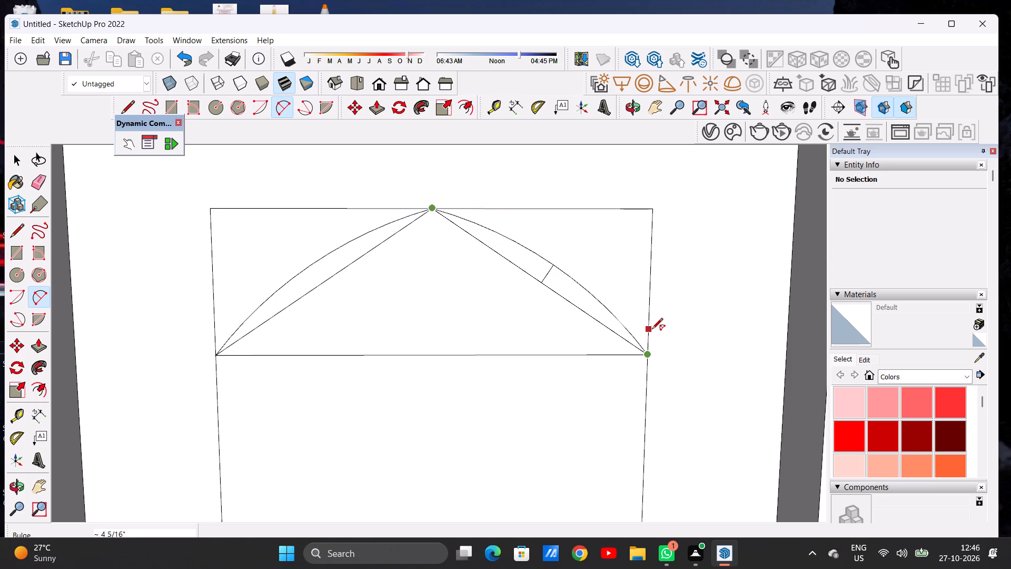
pyautogui.click(652, 330)
pyautogui.press('space')
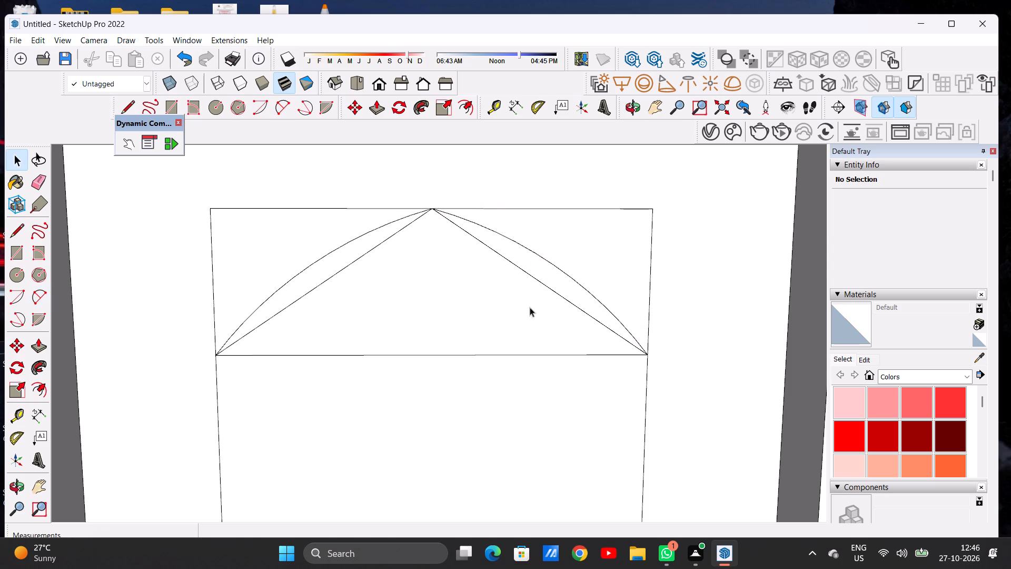
# Erase the sloping lines, the horizontal dividing line and the rectangle's upper corner edges, leaving only the pointed-arch window outline.
pyautogui.press('e')
pyautogui.click(376, 246)
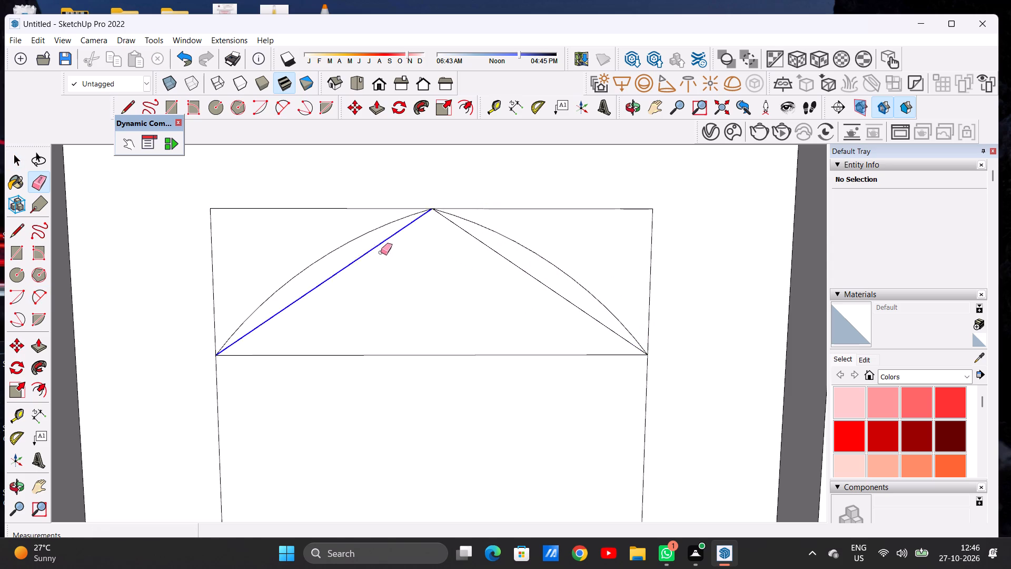
pyautogui.click(497, 249)
pyautogui.moveTo(474, 349); pyautogui.dragTo(477, 360)
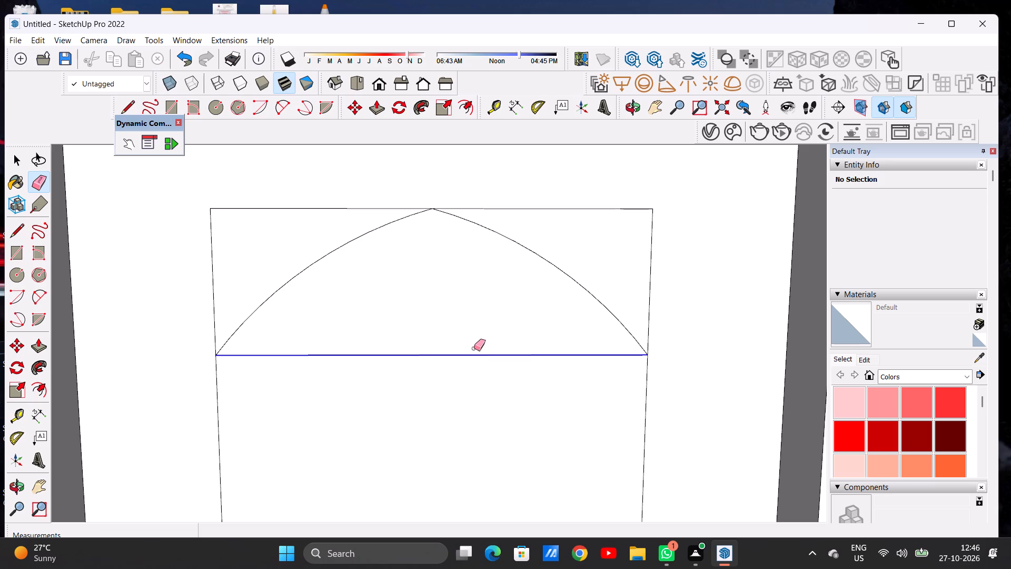
pyautogui.moveTo(220, 198); pyautogui.dragTo(215, 231)
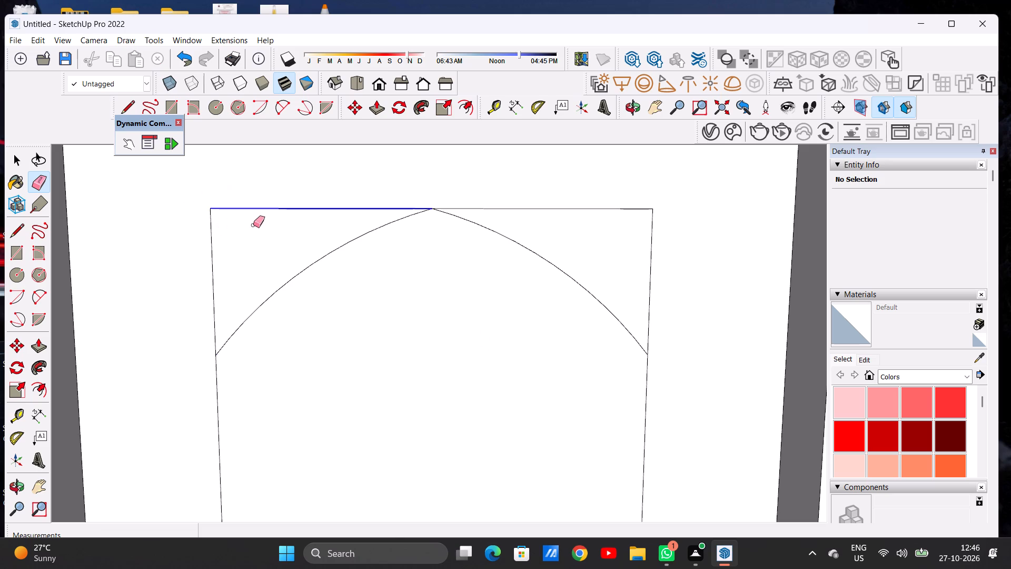
pyautogui.moveTo(240, 230); pyautogui.dragTo(204, 261)
pyautogui.moveTo(573, 200); pyautogui.dragTo(589, 223)
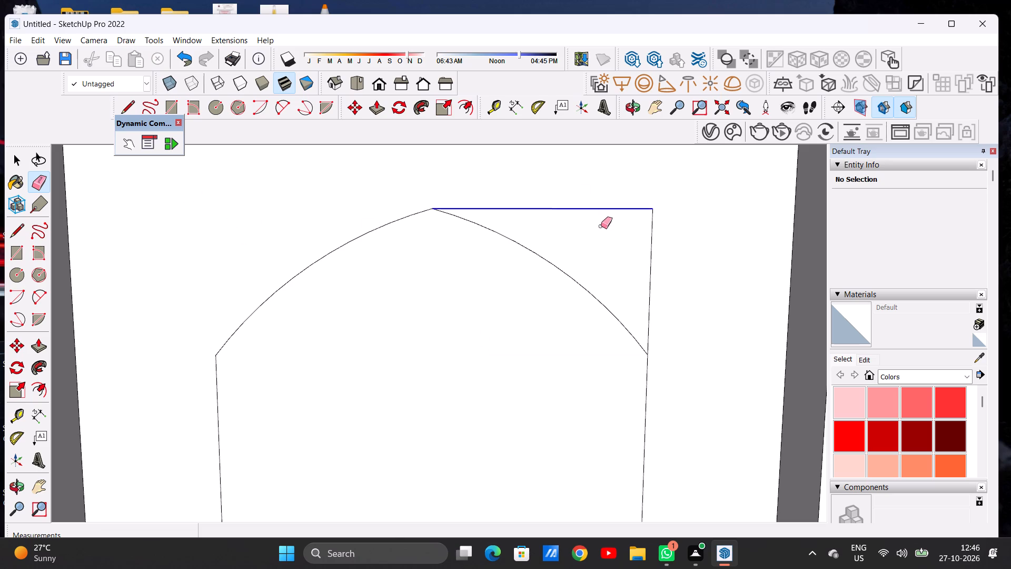
pyautogui.moveTo(617, 231); pyautogui.dragTo(653, 260)
pyautogui.press('space')
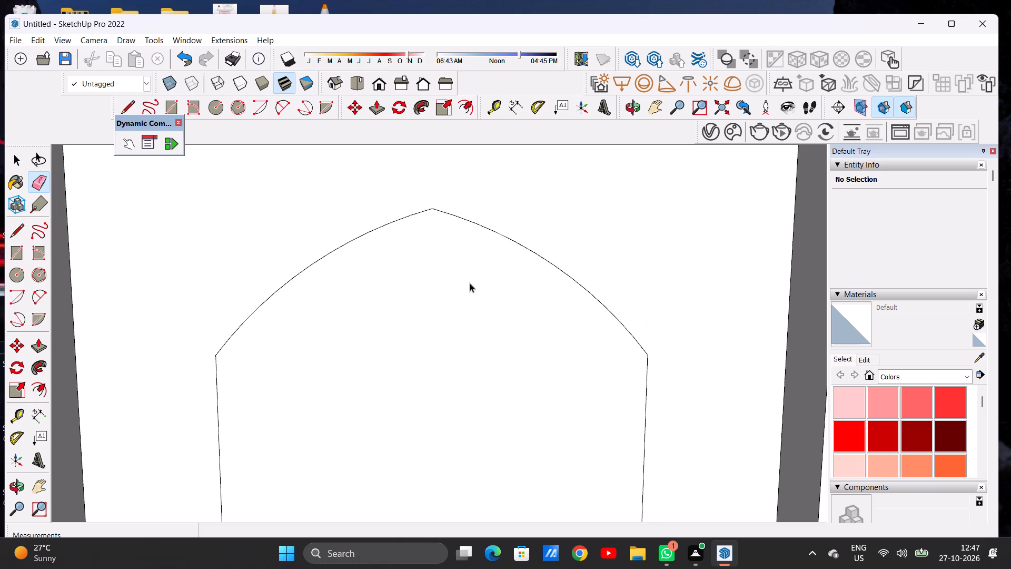
# Offset the top-floor arched window outline inward by about 5".
pyautogui.scroll(-16, 426, 256)
pyautogui.press('space')
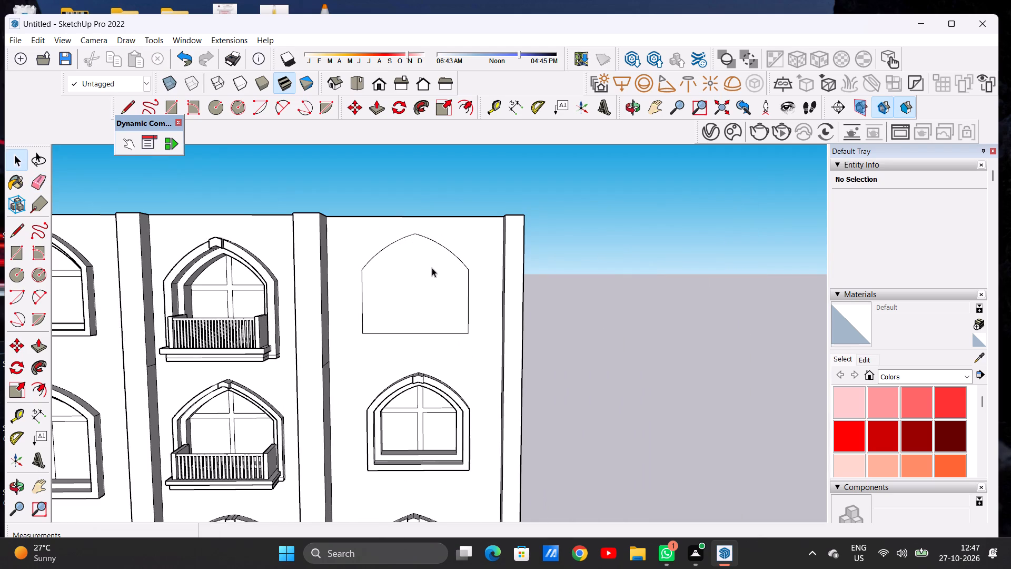
pyautogui.scroll(-5, 432, 270)
pyautogui.scroll(2, 443, 294)
pyautogui.scroll(-5, 400, 286)
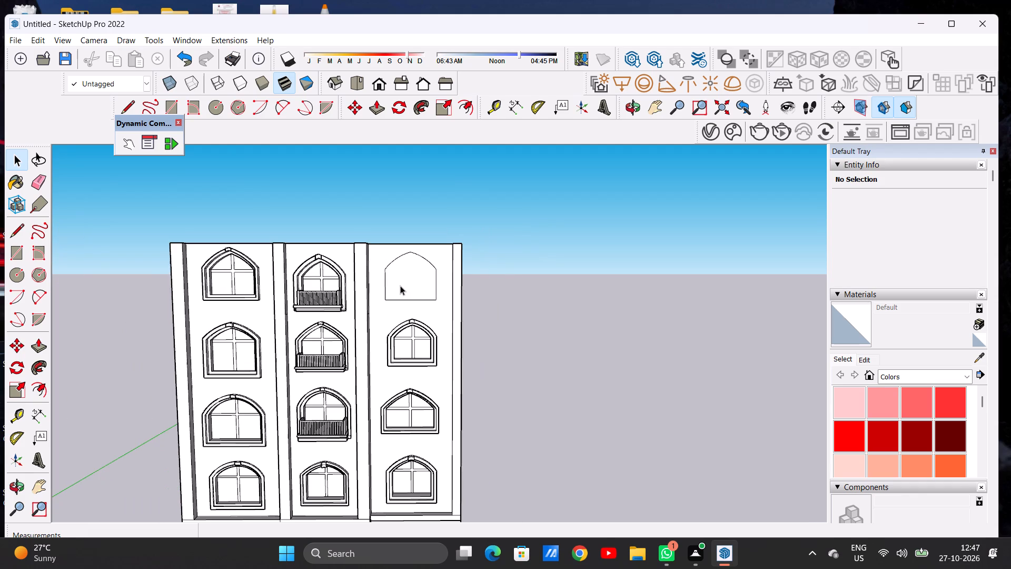
pyautogui.scroll(3, 411, 280)
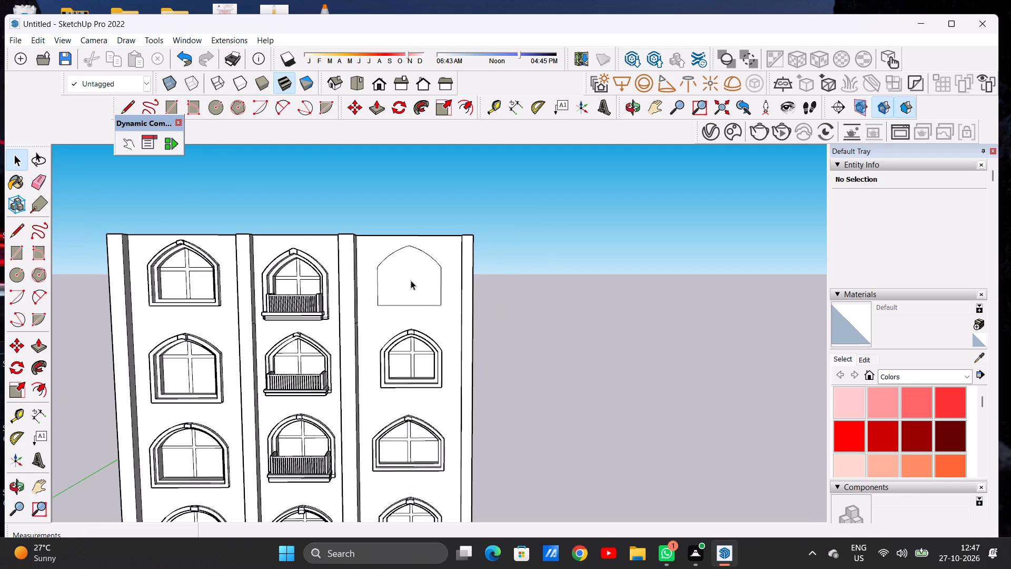
pyautogui.scroll(6, 416, 273)
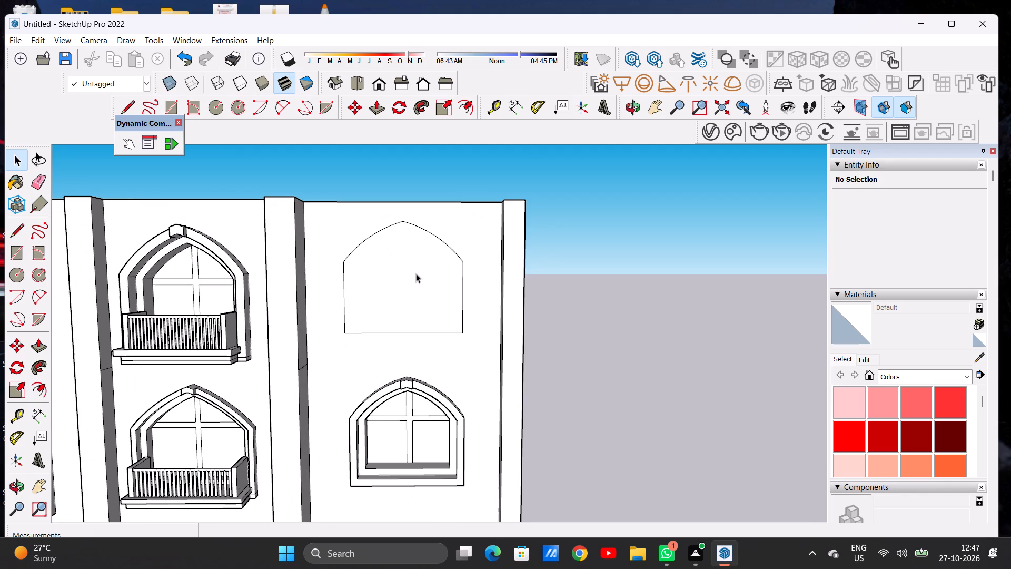
pyautogui.press('o')
pyautogui.press('f')
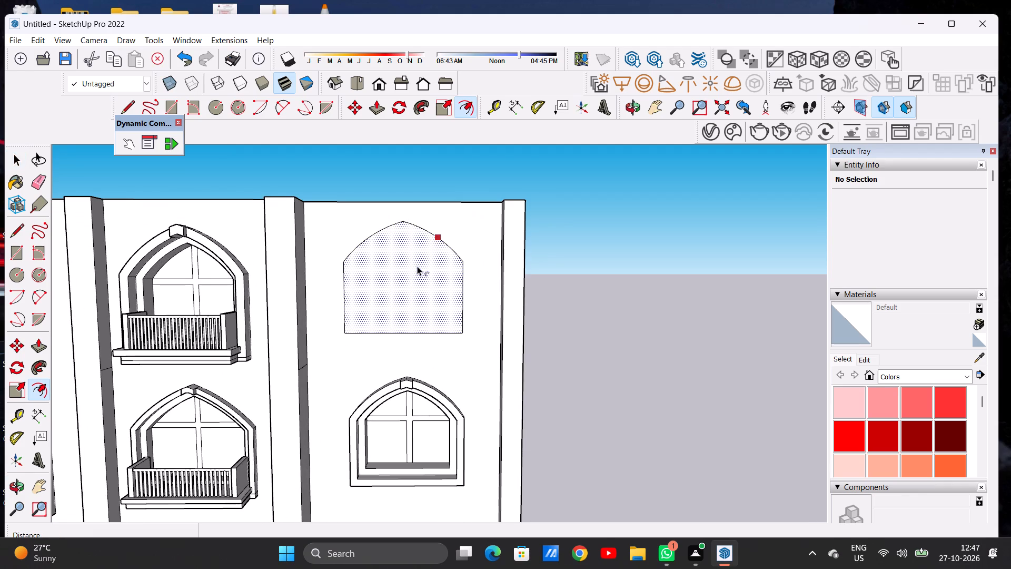
pyautogui.click(401, 225)
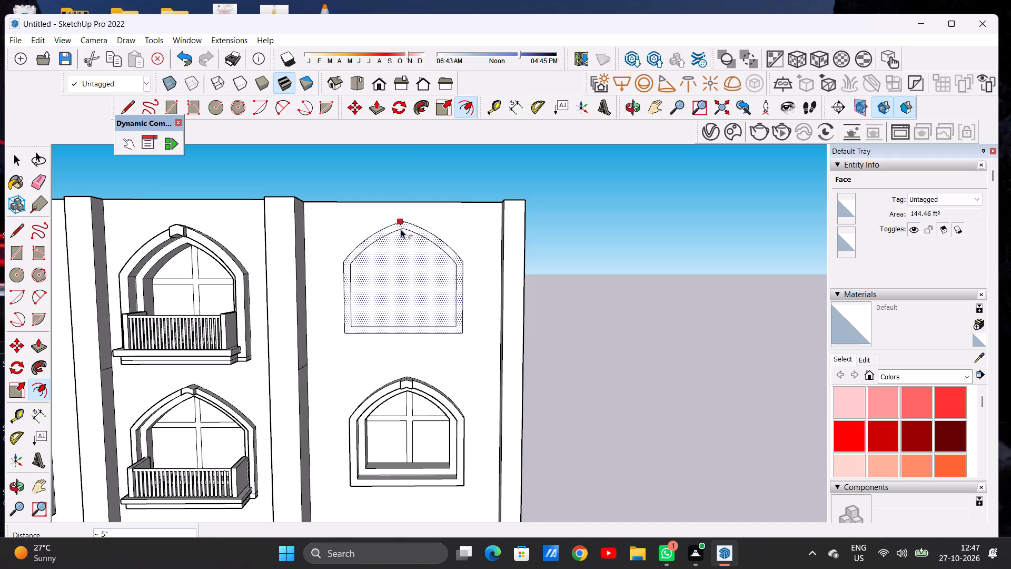
pyautogui.click(401, 229)
# Offset the inner arch outline inward again by about 3 1/4".
pyautogui.scroll(3, 407, 235)
pyautogui.click(403, 229)
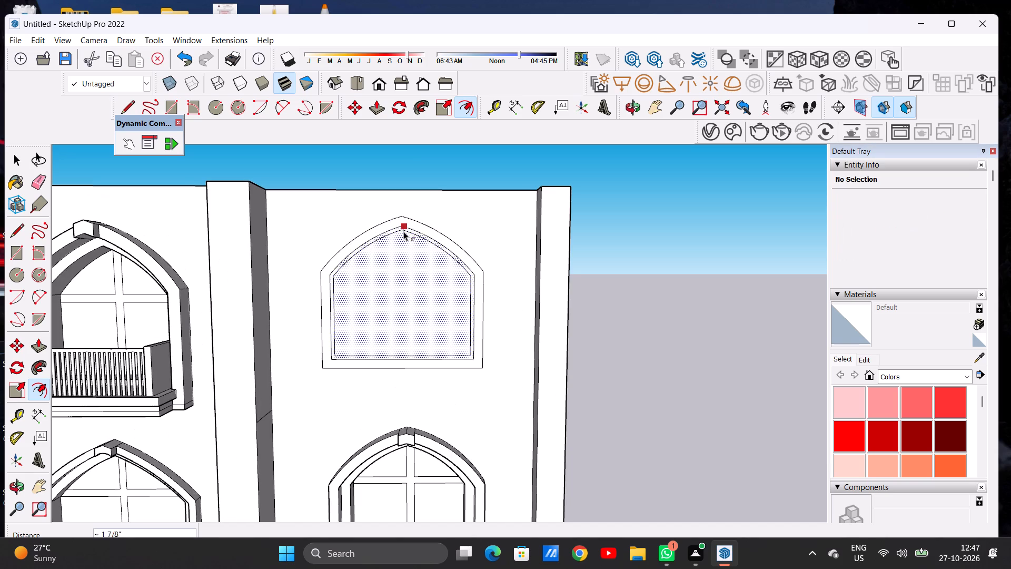
pyautogui.click(403, 233)
pyautogui.press('space')
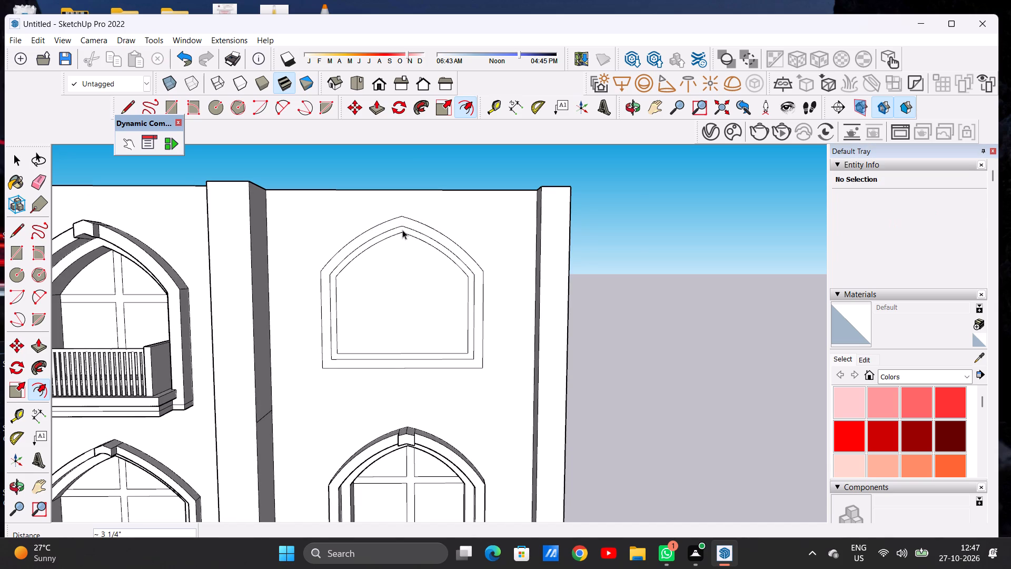
# Draw two vertical lines about 5 5/16" long across the outer frame band, one each side of the arch peak, outlining a keystone.
pyautogui.scroll(3, 398, 216)
pyautogui.scroll(-1, 398, 216)
pyautogui.scroll(5, 398, 216)
pyautogui.press('l')
pyautogui.scroll(4, 401, 220)
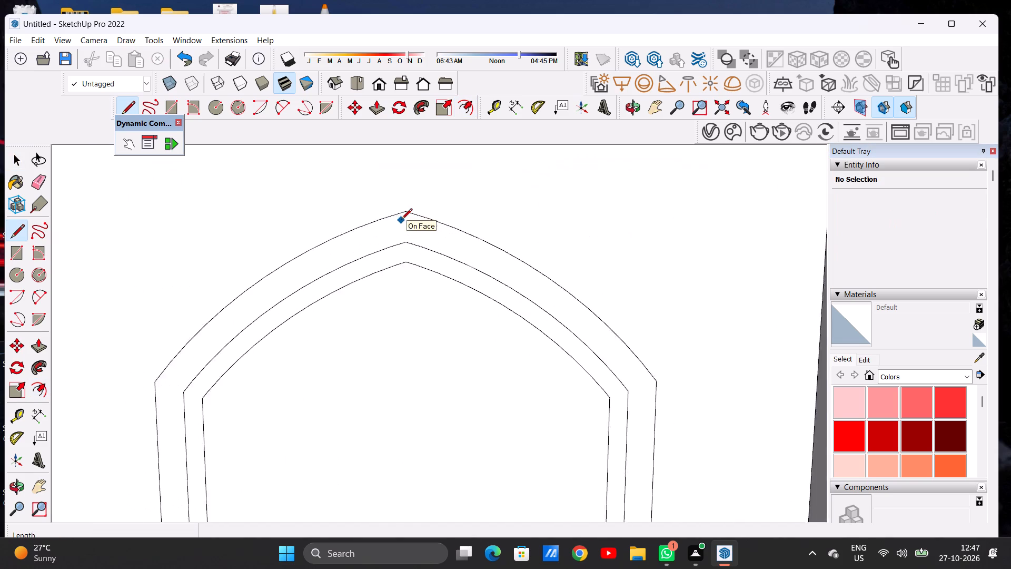
pyautogui.scroll(1, 401, 220)
pyautogui.click(379, 220)
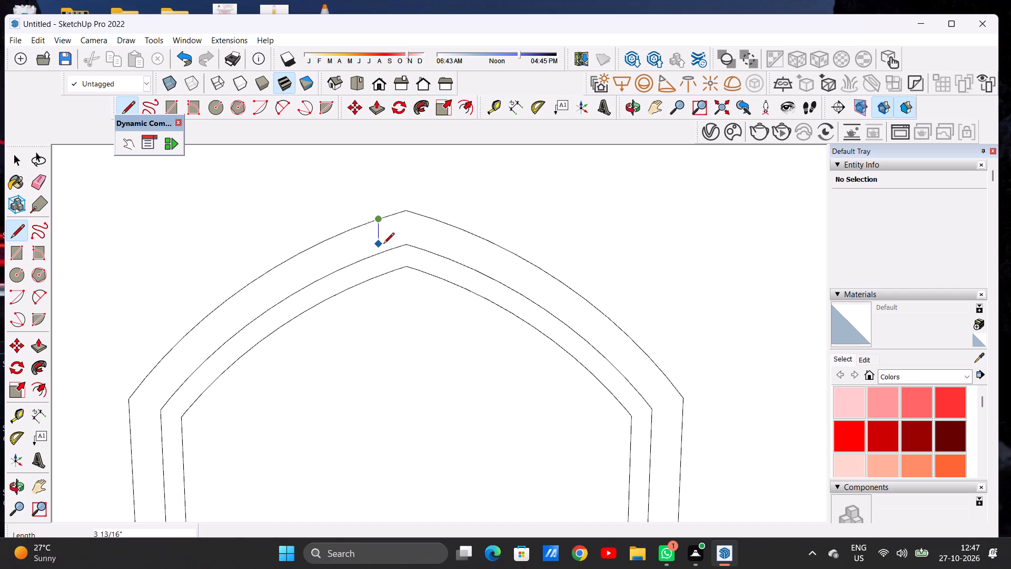
pyautogui.click(378, 251)
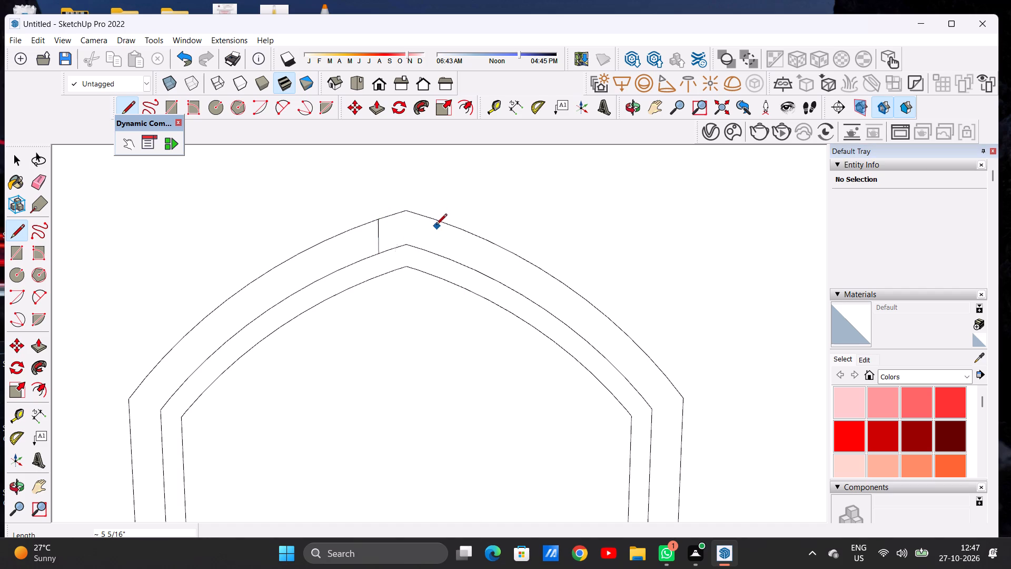
pyautogui.click(434, 221)
pyautogui.click(436, 248)
pyautogui.press('space')
# Push the innermost arched window face about 7 13/16" into the wall.
pyautogui.scroll(-15, 453, 228)
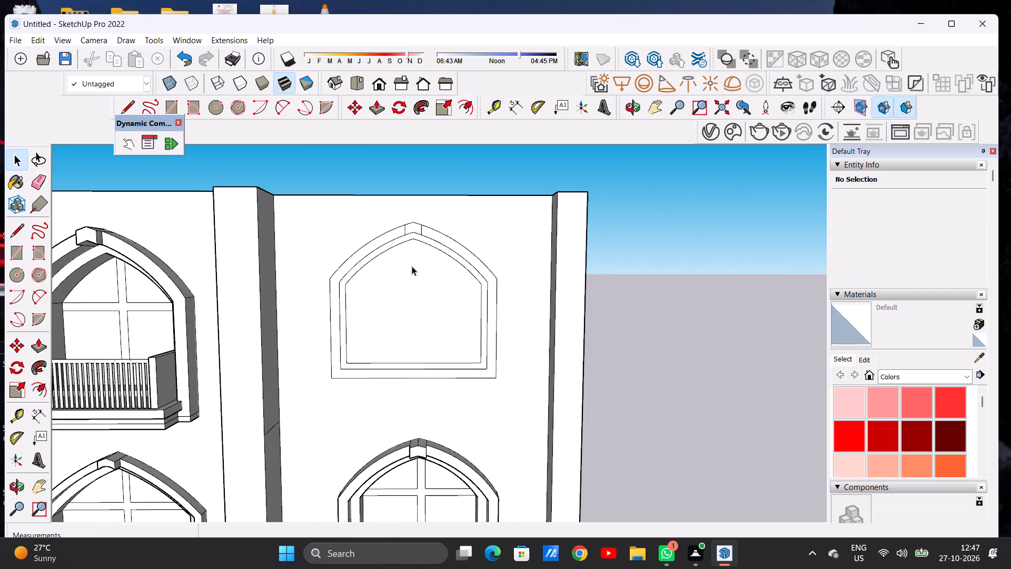
pyautogui.scroll(6, 421, 268)
pyautogui.moveTo(420, 265); pyautogui.dragTo(400, 356, button='middle')
pyautogui.scroll(3, 415, 332)
pyautogui.press('p')
pyautogui.click(393, 333)
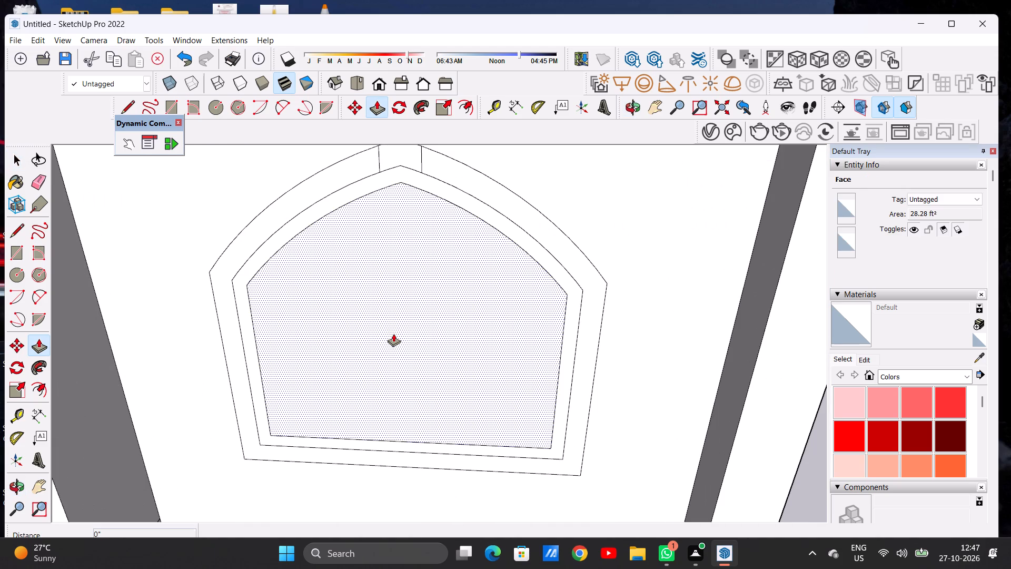
pyautogui.click(401, 320)
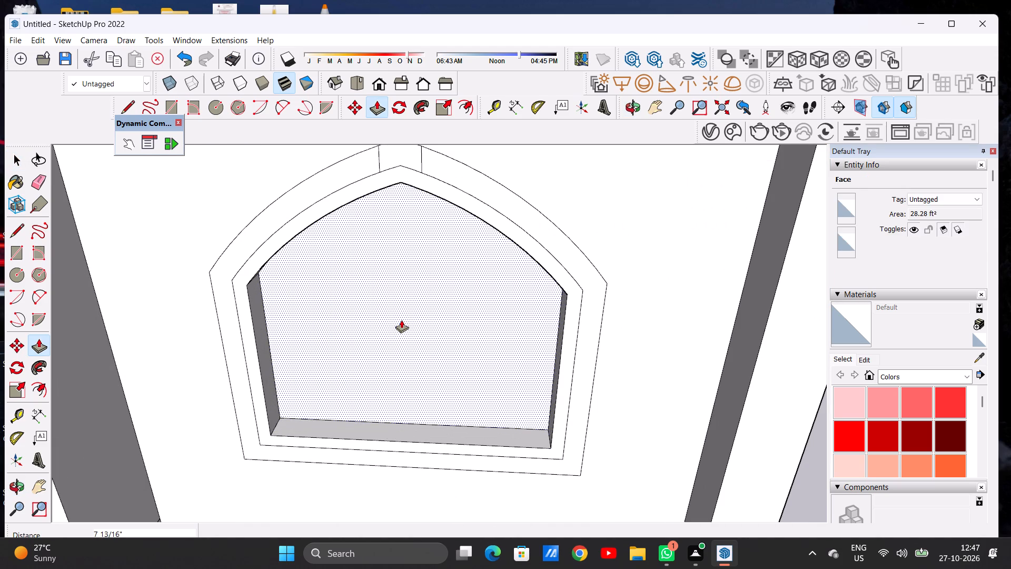
pyautogui.press('space')
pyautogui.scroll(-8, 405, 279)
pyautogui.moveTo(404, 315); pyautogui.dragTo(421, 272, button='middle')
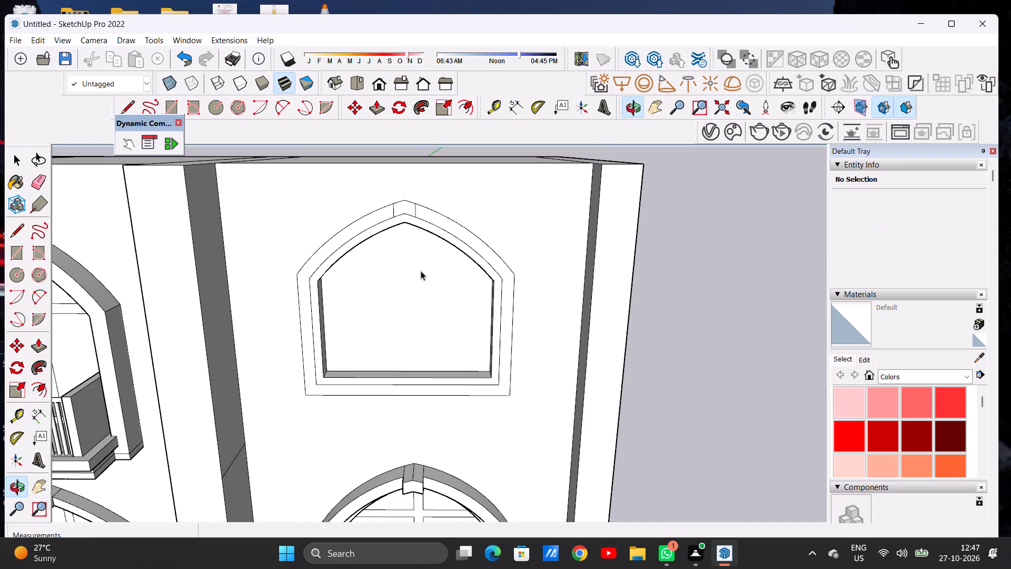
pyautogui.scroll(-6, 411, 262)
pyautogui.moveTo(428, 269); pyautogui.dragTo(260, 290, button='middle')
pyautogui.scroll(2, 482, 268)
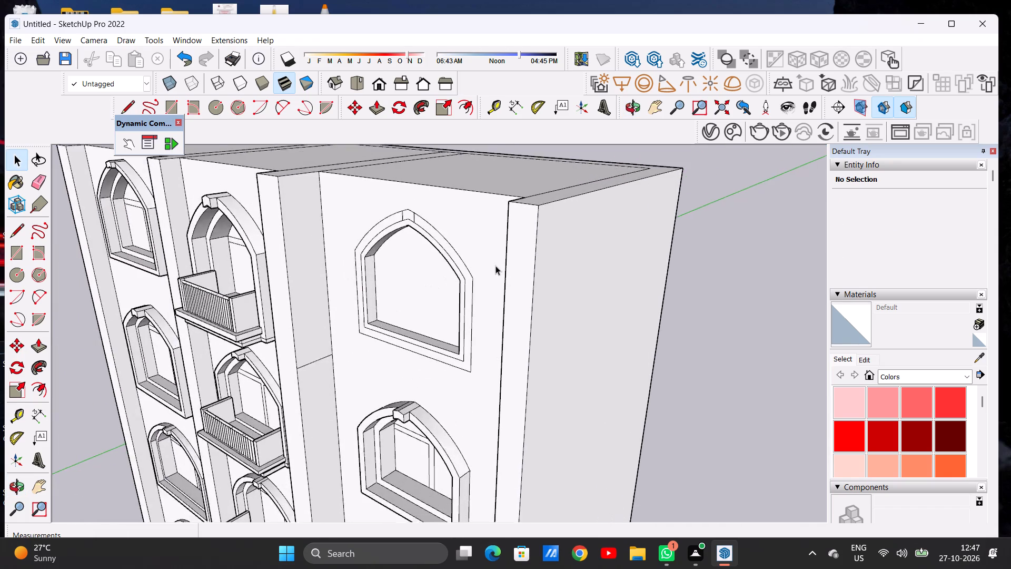
# Push/Pull the outer frame band of the right bay's top-floor arched window outward by about 7 13/16".
pyautogui.scroll(9, 495, 266)
pyautogui.press('p')
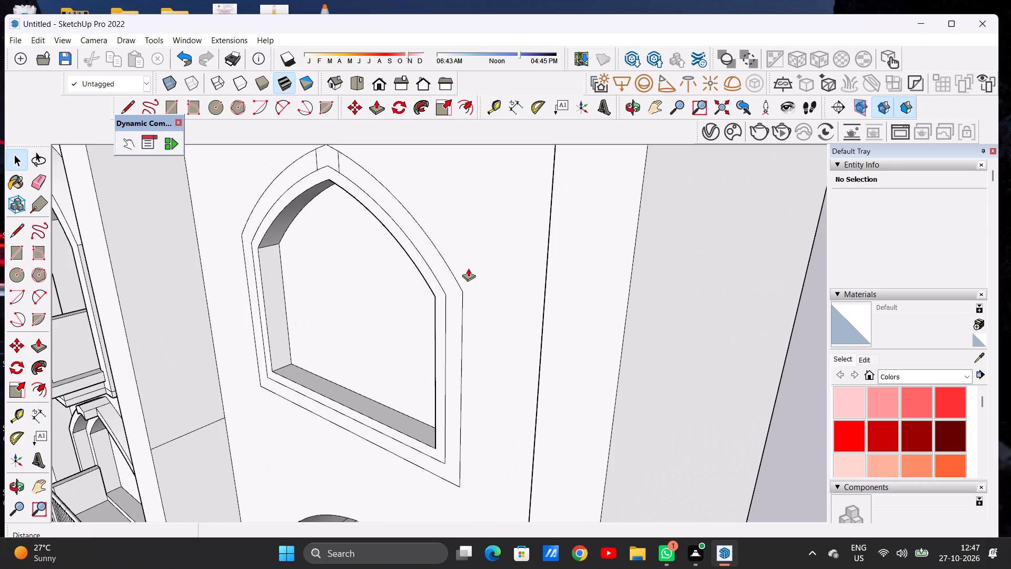
pyautogui.scroll(2, 450, 281)
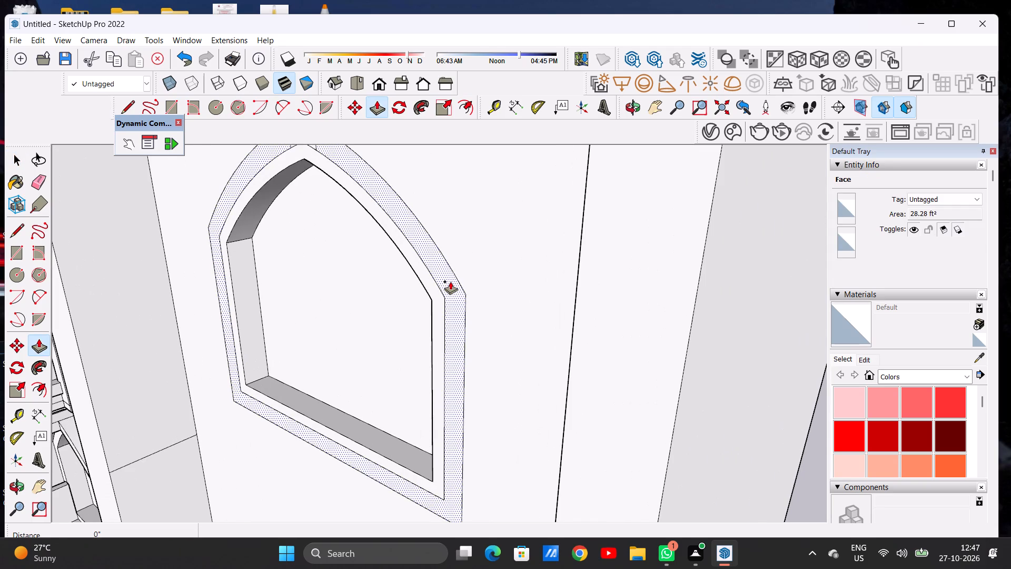
pyautogui.click(450, 281)
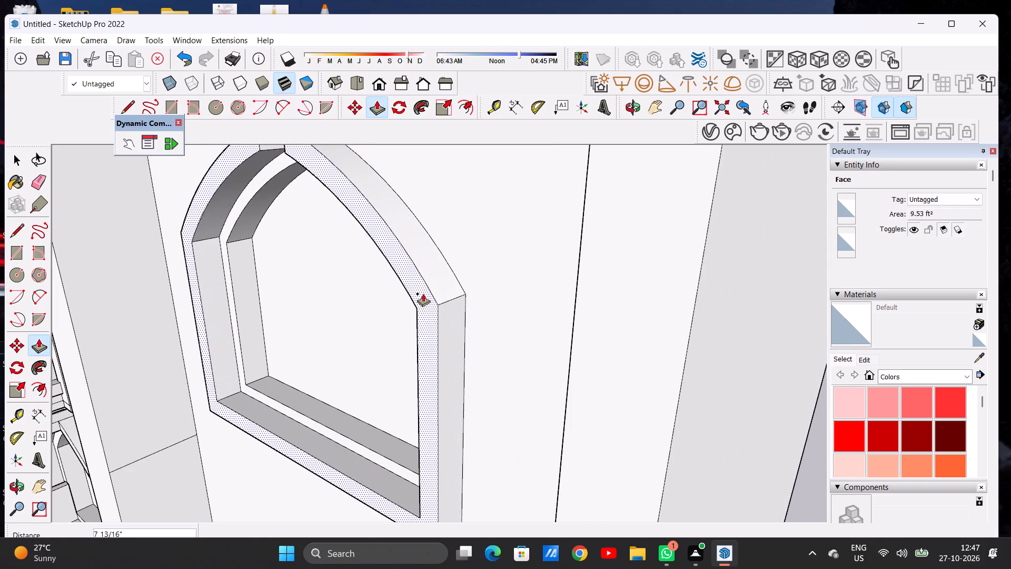
pyautogui.click(423, 293)
pyautogui.press('space')
# Push/Pull the keystone face at the arch peak outward by about 10 3/4" so it projects beyond the frame.
pyautogui.scroll(-7, 410, 267)
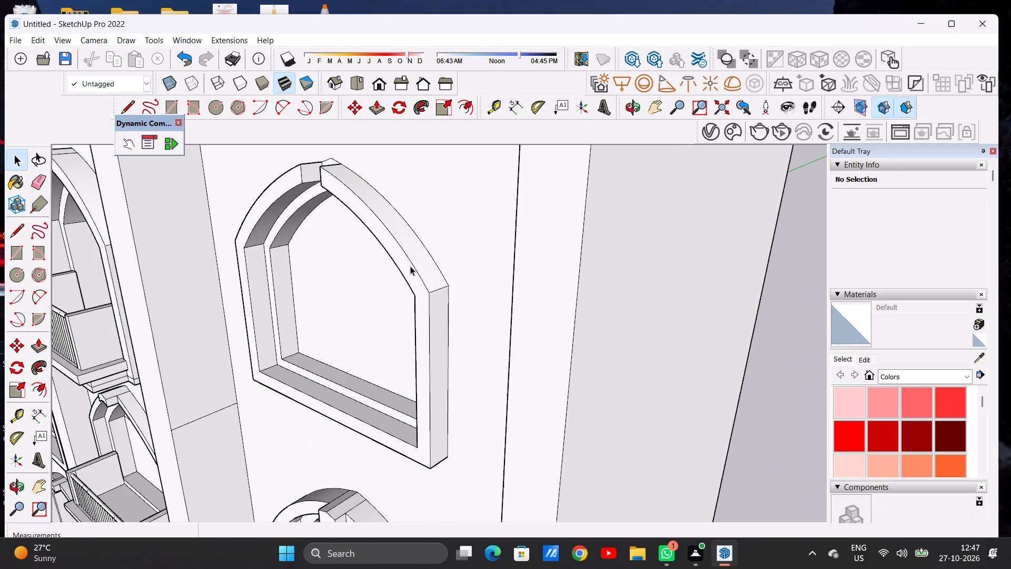
pyautogui.moveTo(312, 280); pyautogui.dragTo(371, 295, button='middle')
pyautogui.scroll(7, 394, 219)
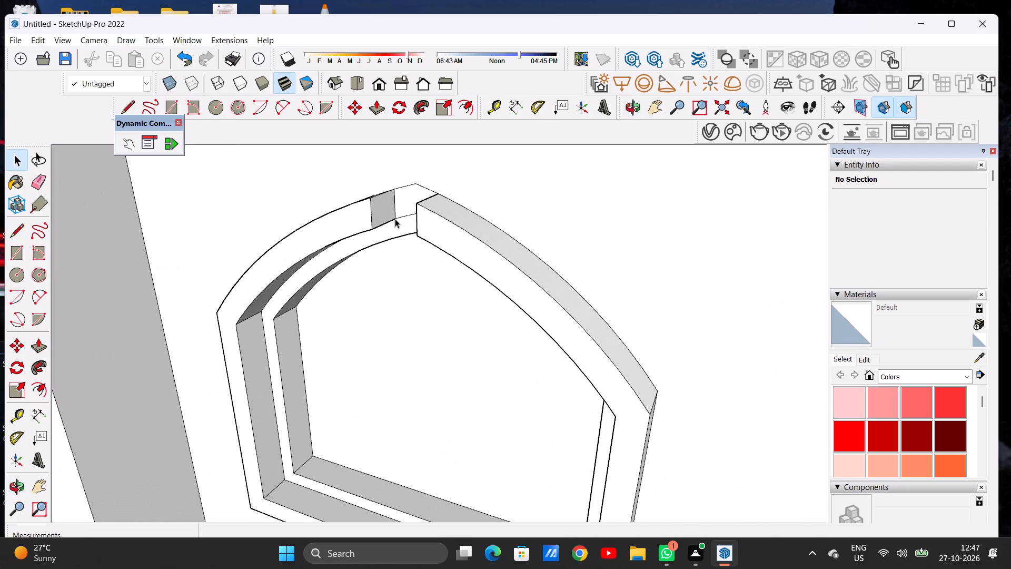
pyautogui.press('p')
pyautogui.scroll(-7, 401, 224)
pyautogui.moveTo(355, 236); pyautogui.dragTo(449, 233, button='middle')
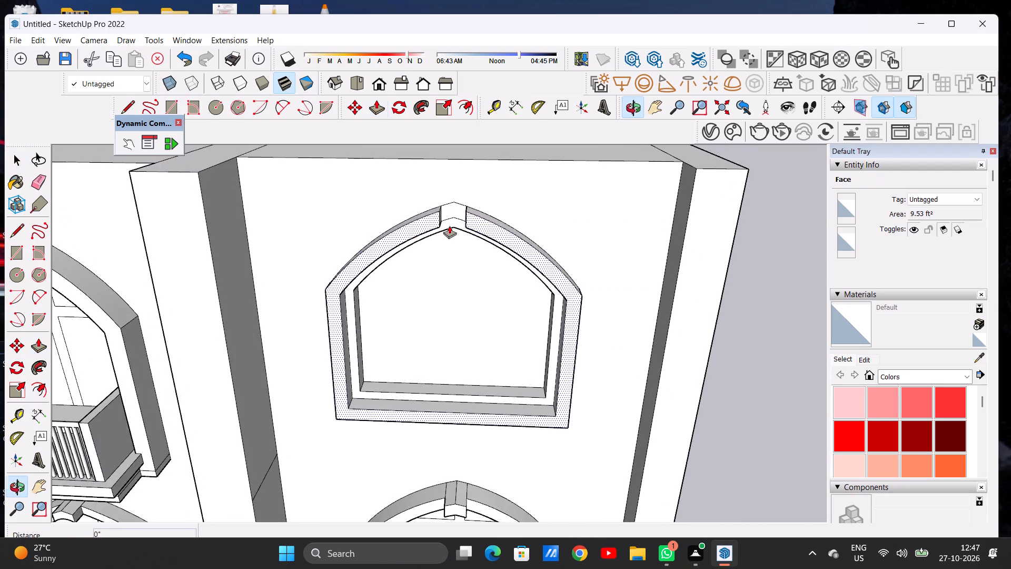
pyautogui.scroll(7, 451, 215)
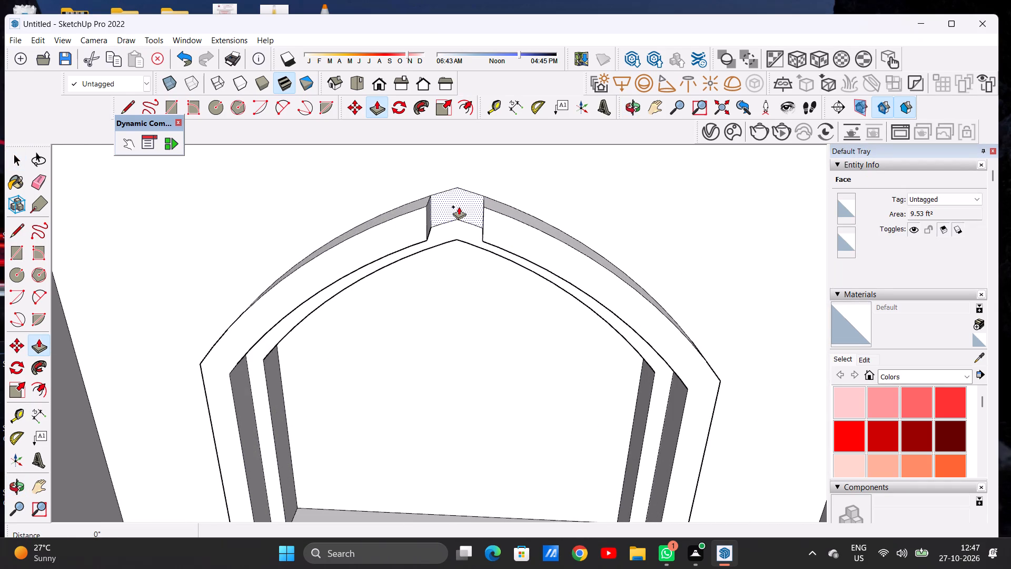
pyautogui.scroll(-3, 458, 206)
pyautogui.moveTo(460, 205); pyautogui.dragTo(302, 220, button='middle')
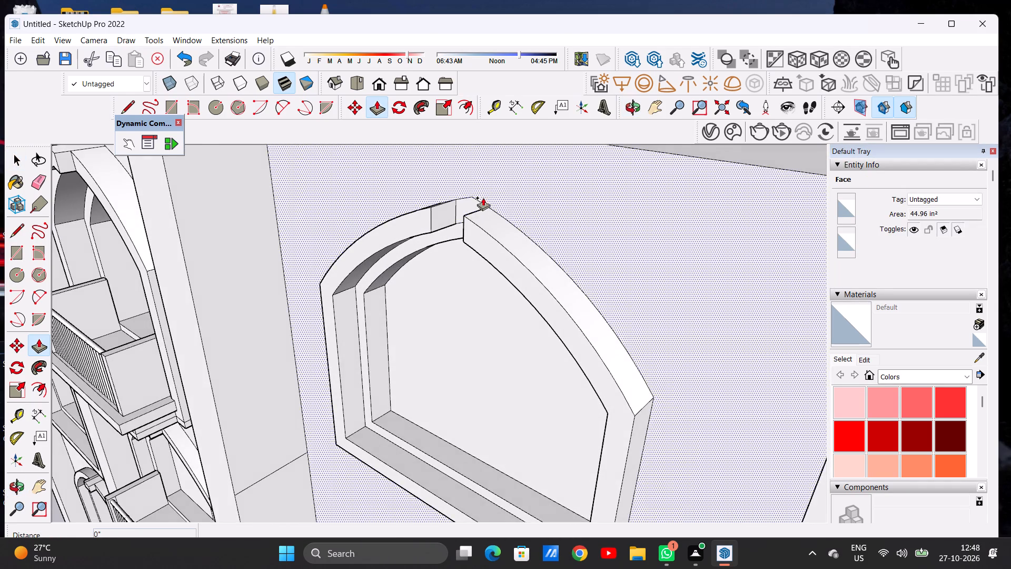
pyautogui.scroll(7, 483, 198)
pyautogui.scroll(-1, 467, 206)
pyautogui.click(468, 202)
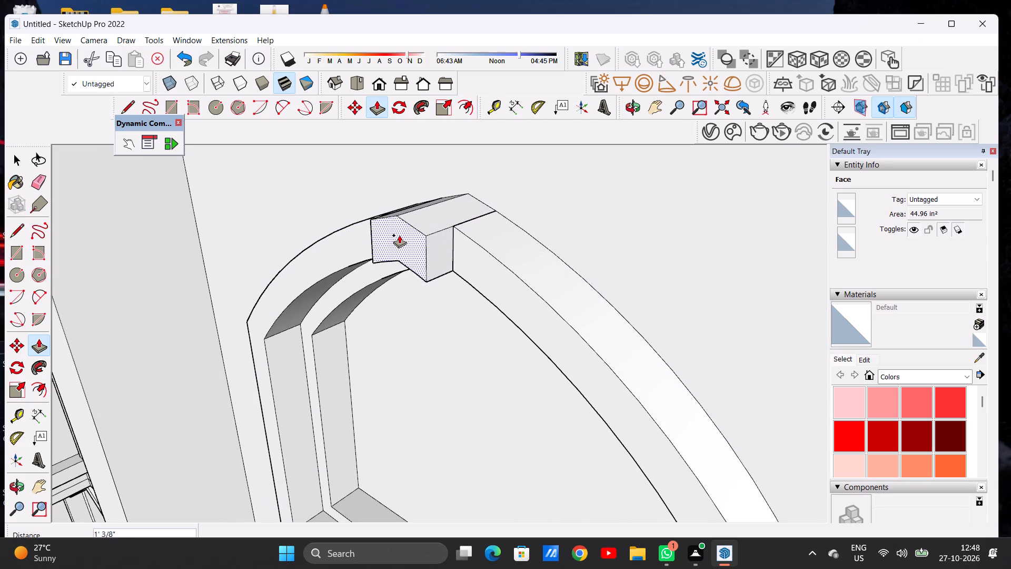
pyautogui.click(410, 232)
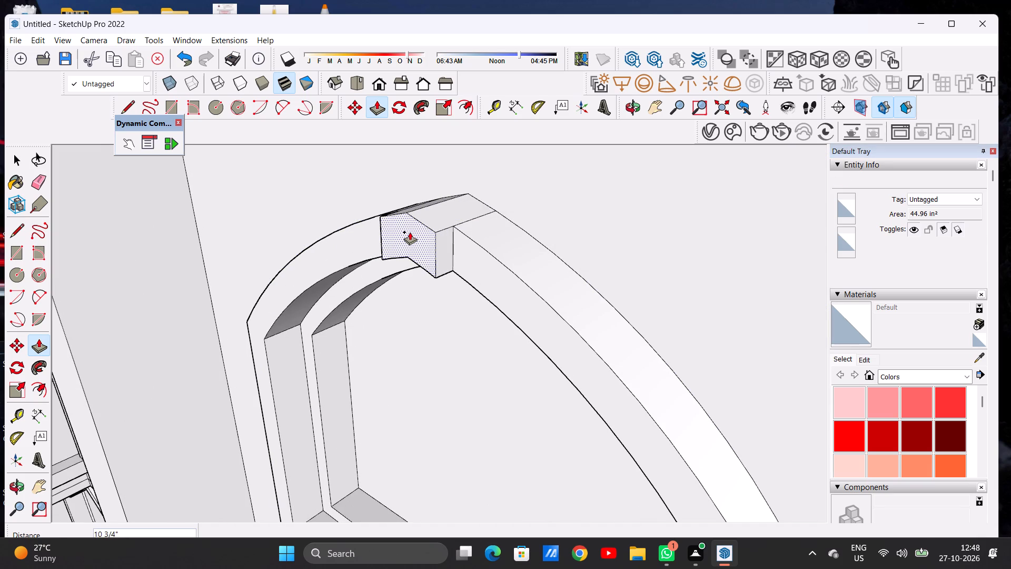
pyautogui.press('space')
# Draw a vertical line about 5' 4 3/4" long on the recessed window face, from just left of the arch peak down to the sill.
pyautogui.scroll(-16, 422, 244)
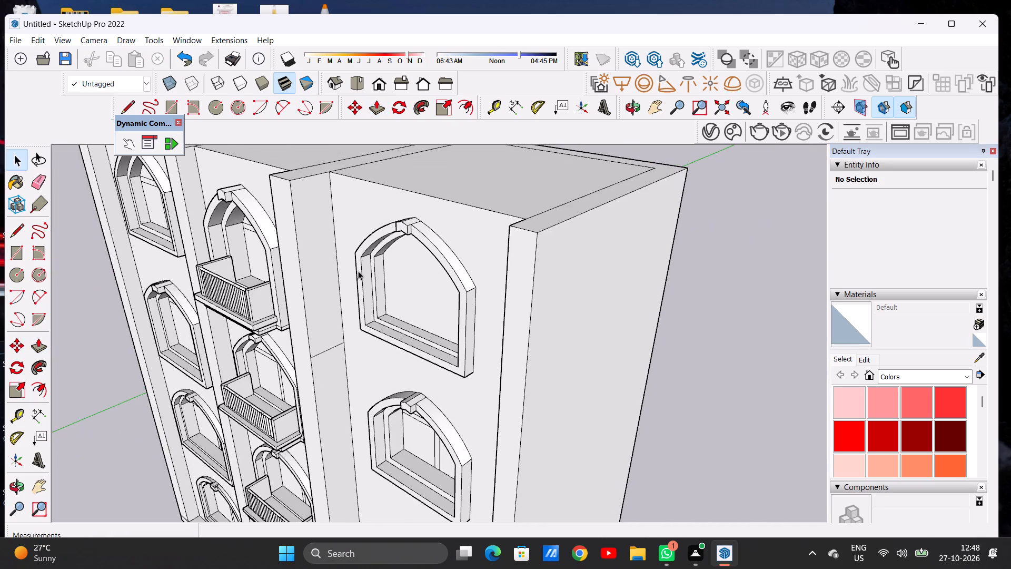
pyautogui.moveTo(358, 271); pyautogui.dragTo(519, 229, button='middle')
pyautogui.scroll(-7, 220, 266)
pyautogui.moveTo(370, 269); pyautogui.dragTo(378, 248, button='middle')
pyautogui.scroll(8, 388, 244)
pyautogui.moveTo(389, 244); pyautogui.dragTo(389, 234, button='middle')
pyautogui.scroll(4, 396, 259)
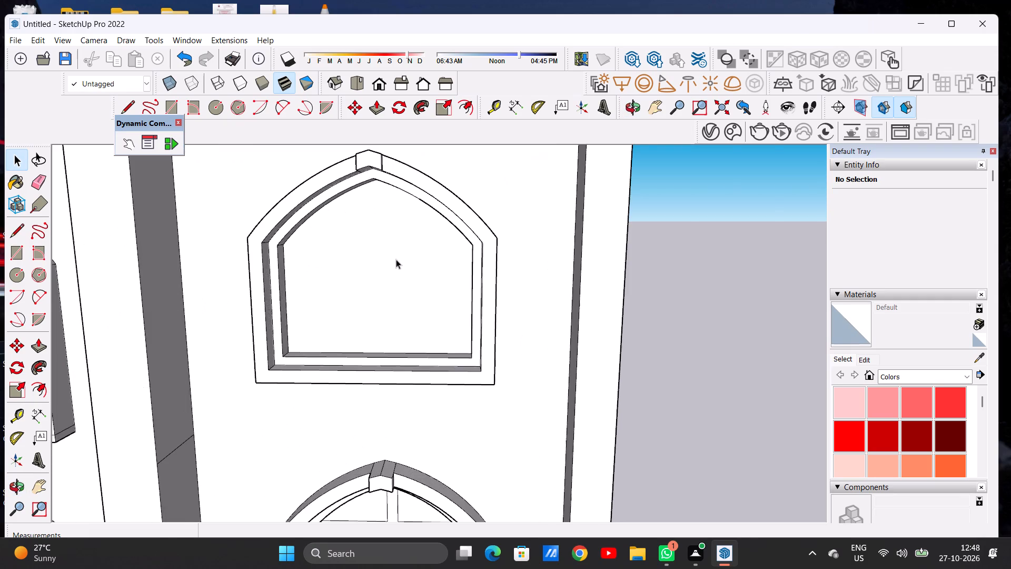
pyautogui.scroll(3, 392, 256)
pyautogui.scroll(-4, 392, 260)
pyautogui.scroll(5, 405, 198)
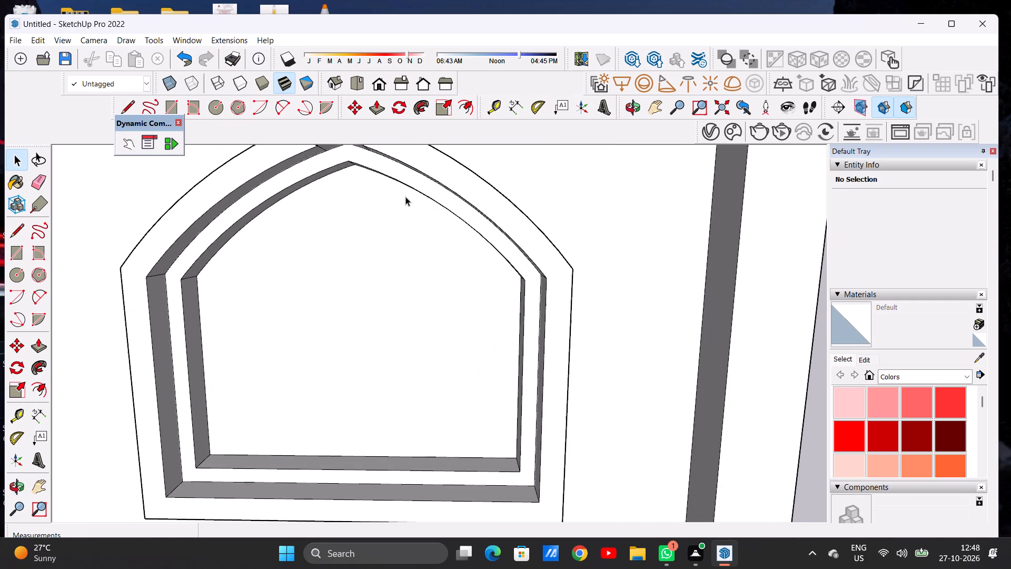
pyautogui.press('l')
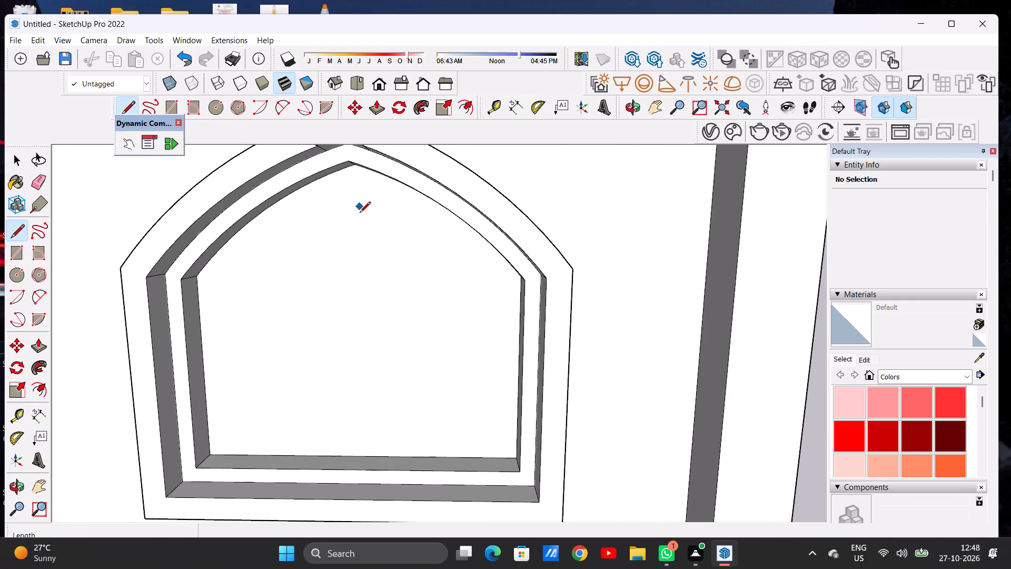
pyautogui.moveTo(365, 225); pyautogui.dragTo(380, 215, button='middle')
pyautogui.scroll(4, 350, 189)
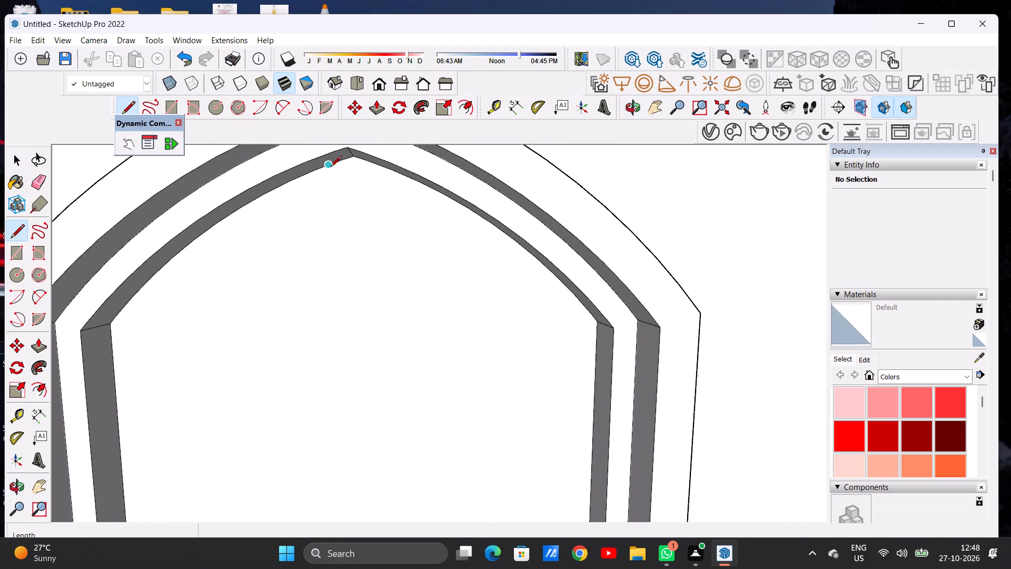
pyautogui.click(331, 168)
pyautogui.scroll(-14, 345, 205)
pyautogui.scroll(6, 347, 281)
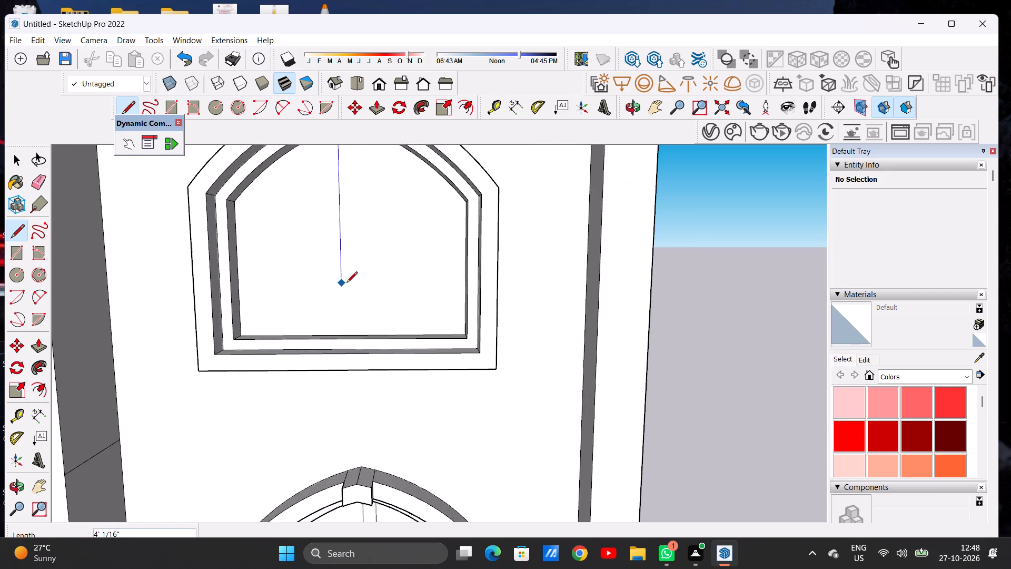
pyautogui.moveTo(344, 283); pyautogui.dragTo(340, 319, button='middle')
pyautogui.scroll(6, 343, 314)
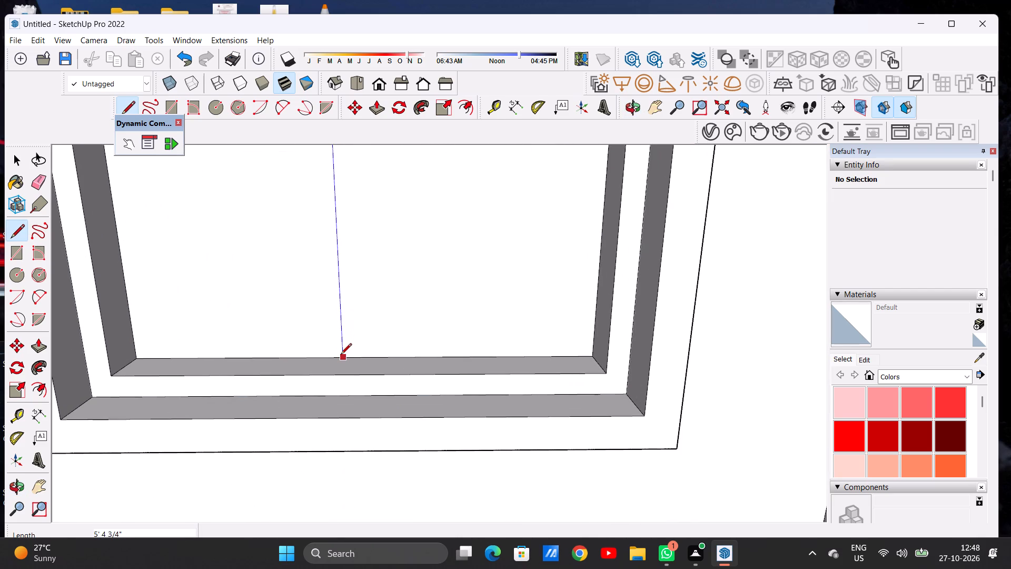
pyautogui.click(341, 355)
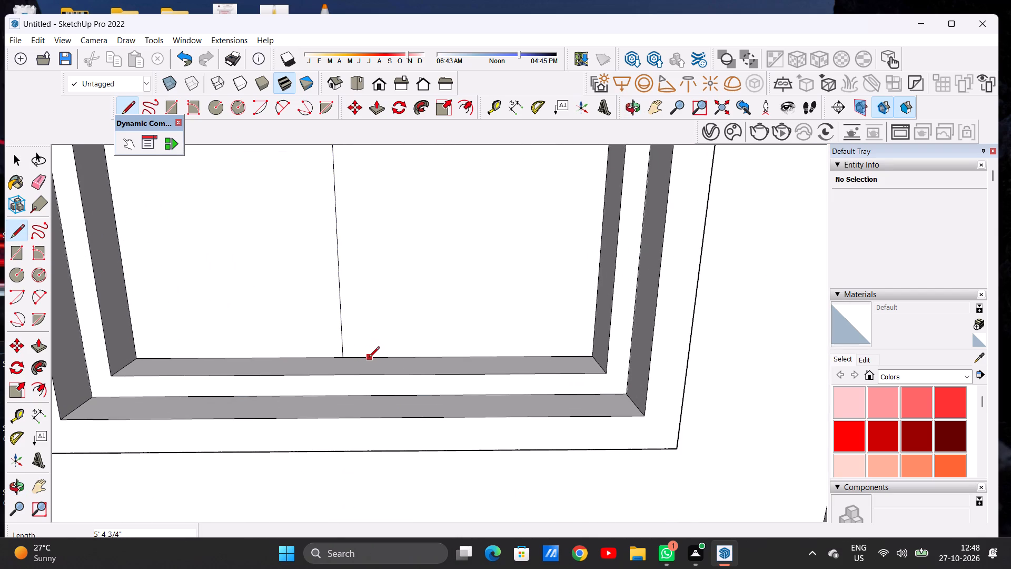
# Draw a second vertical line just right of the first, about 5' 4 3/4" up from the sill, and extend it to the arch edge.
pyautogui.click(369, 358)
pyautogui.scroll(-10, 368, 275)
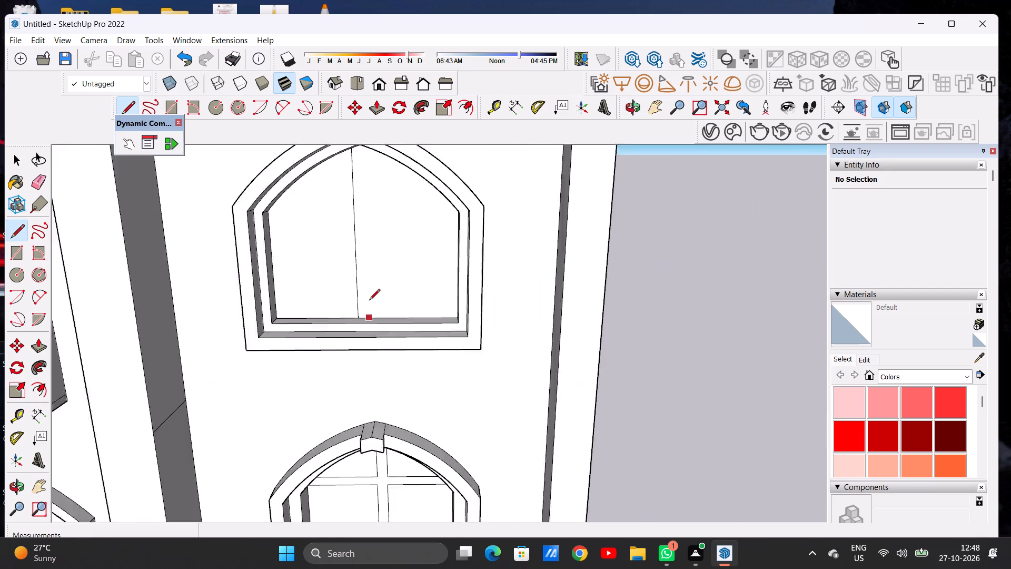
pyautogui.scroll(-7, 369, 301)
pyautogui.scroll(9, 374, 236)
pyautogui.moveTo(353, 247); pyautogui.dragTo(346, 199, button='middle')
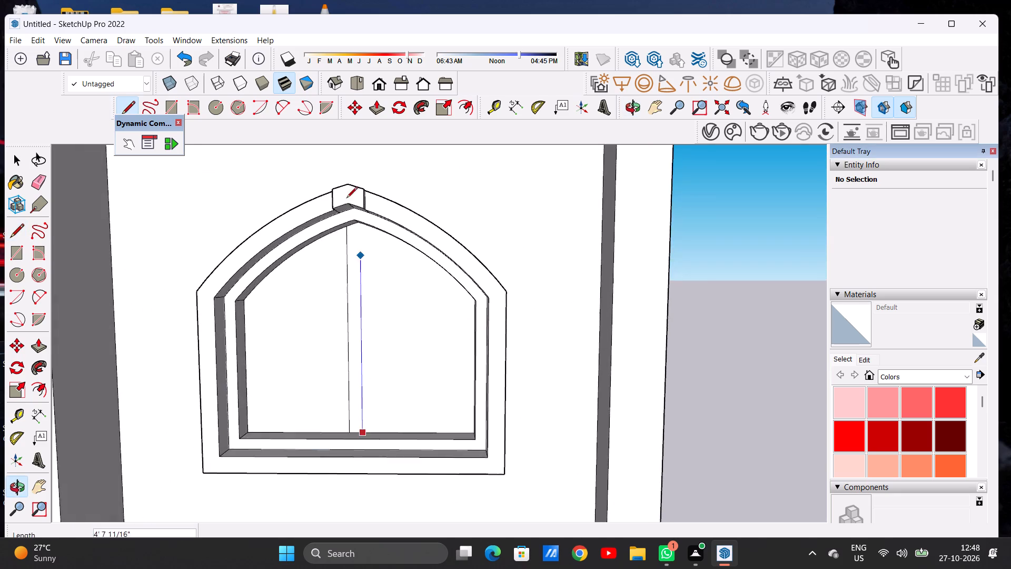
pyautogui.scroll(14, 346, 212)
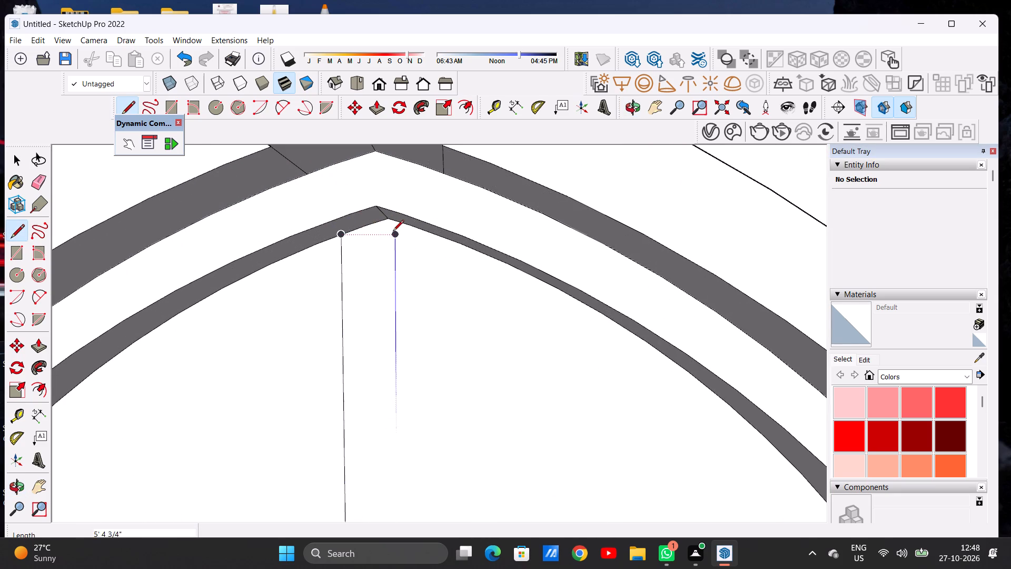
pyautogui.scroll(12, 393, 232)
pyautogui.click(398, 235)
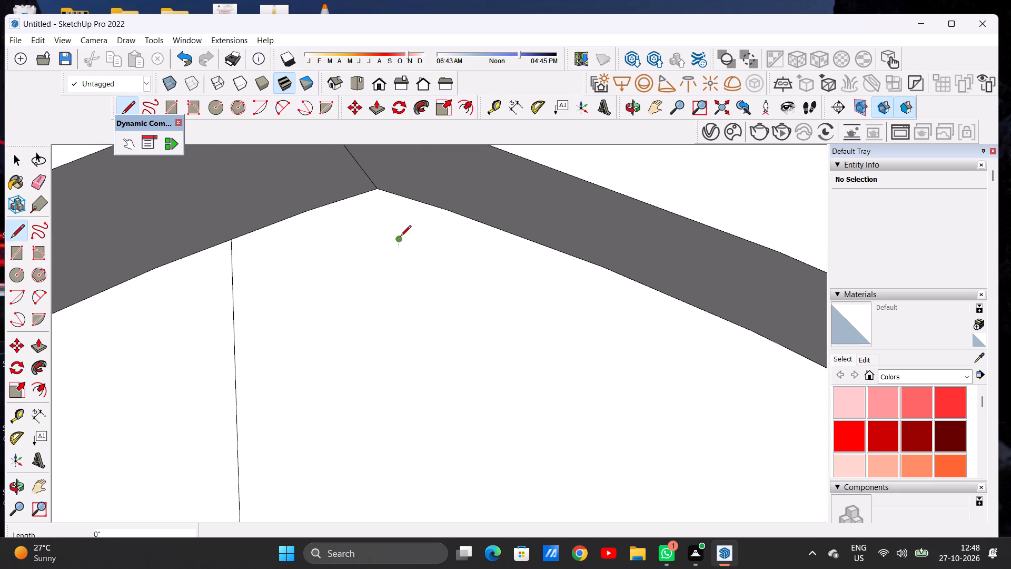
pyautogui.click(400, 237)
pyautogui.click(401, 198)
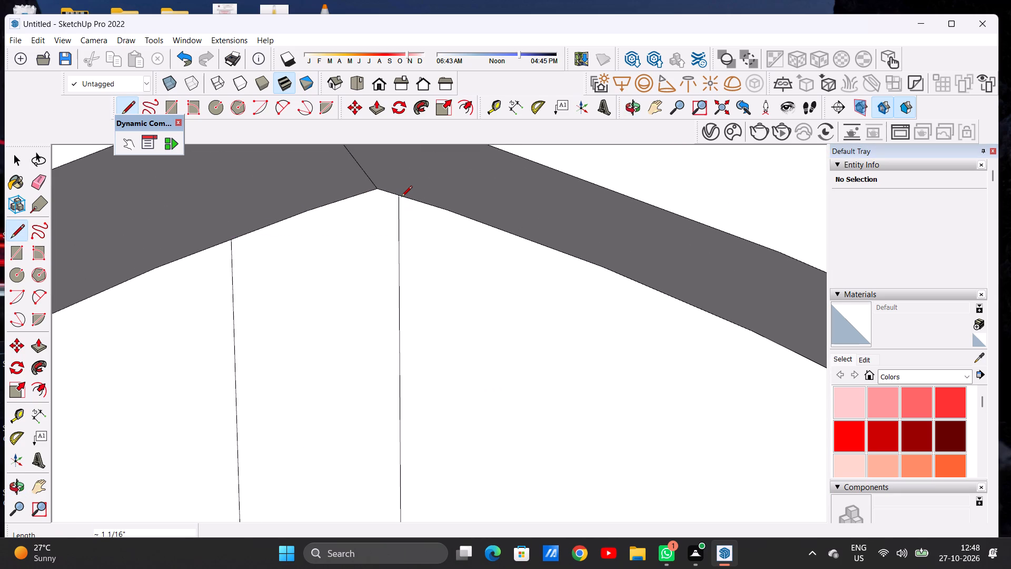
pyautogui.press('space')
# Draw a horizontal line about 5' 11 7/8" long across the window face where the arch starts, closing the small gap at the right corner.
pyautogui.scroll(-8, 414, 195)
pyautogui.scroll(3, 418, 221)
pyautogui.scroll(-14, 393, 253)
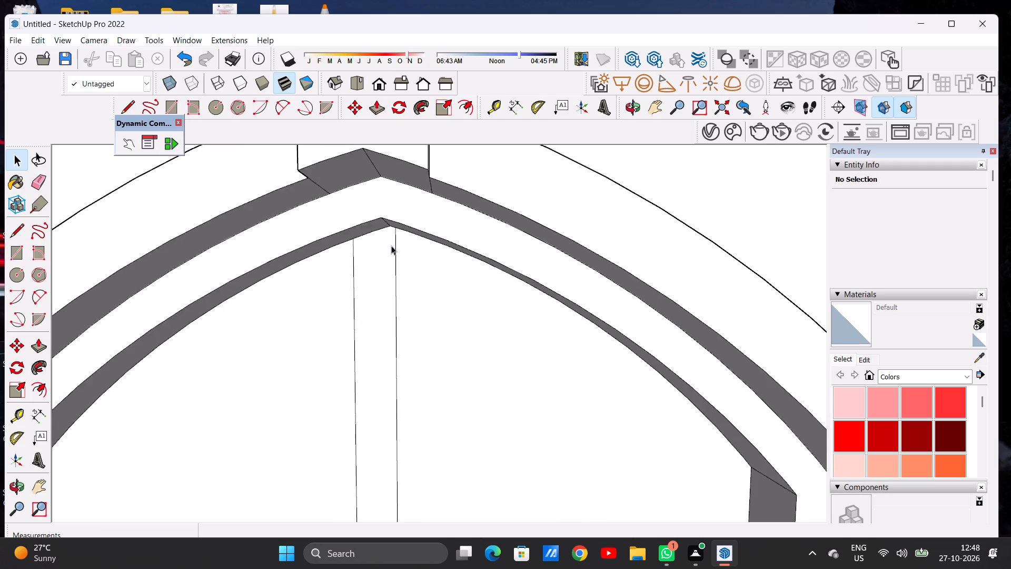
pyautogui.scroll(-6, 391, 246)
pyautogui.scroll(1, 392, 244)
pyautogui.scroll(-14, 398, 239)
pyautogui.scroll(5, 419, 282)
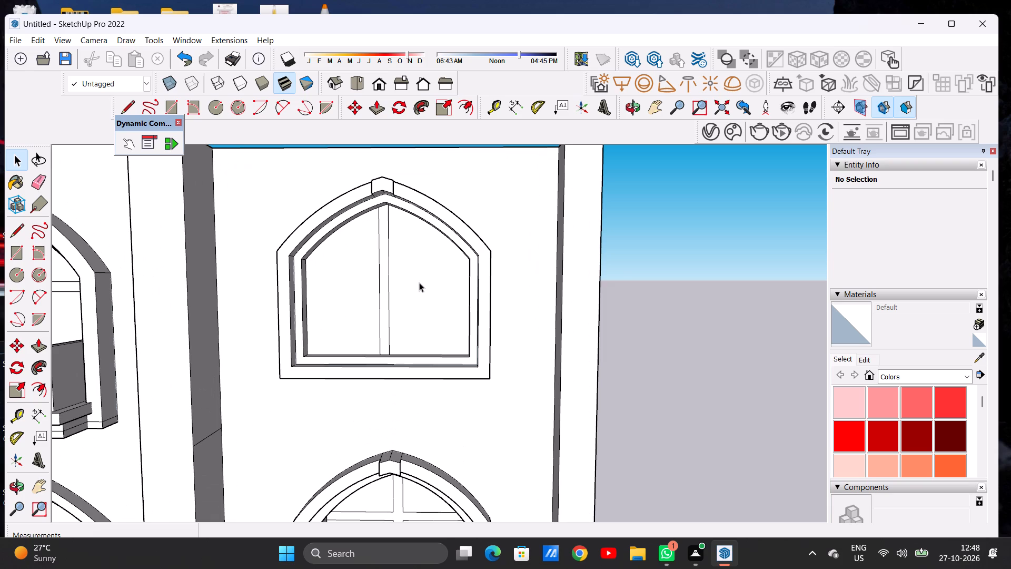
pyautogui.press('l')
pyautogui.scroll(4, 419, 282)
pyautogui.scroll(3, 286, 257)
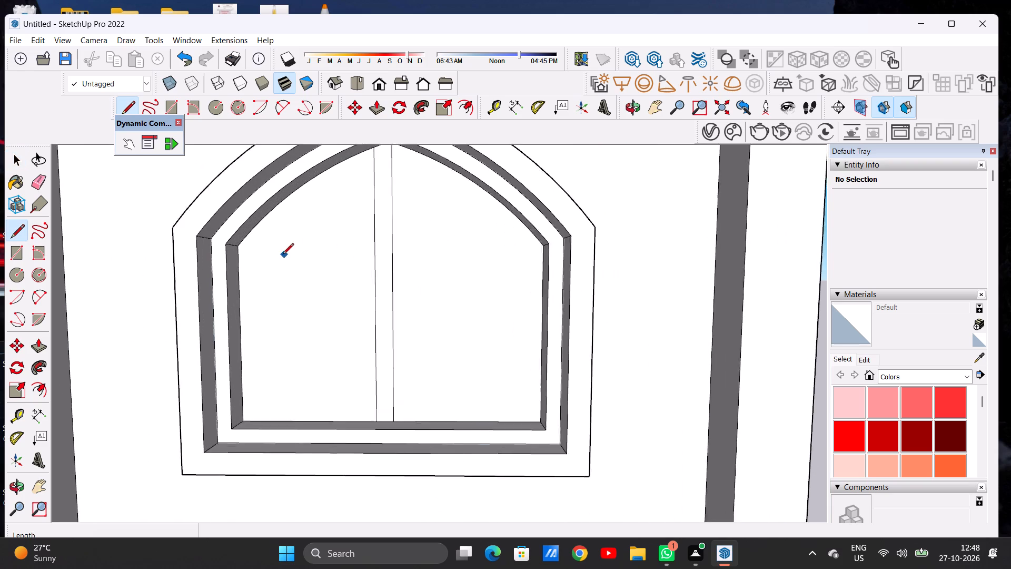
pyautogui.click(235, 247)
pyautogui.scroll(2, 452, 241)
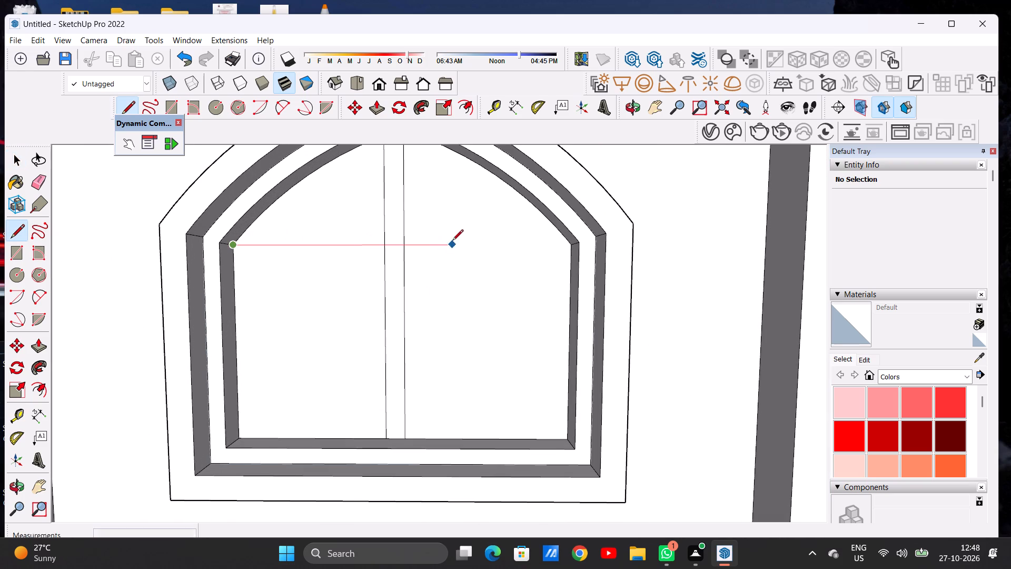
pyautogui.scroll(4, 452, 241)
pyautogui.scroll(8, 676, 247)
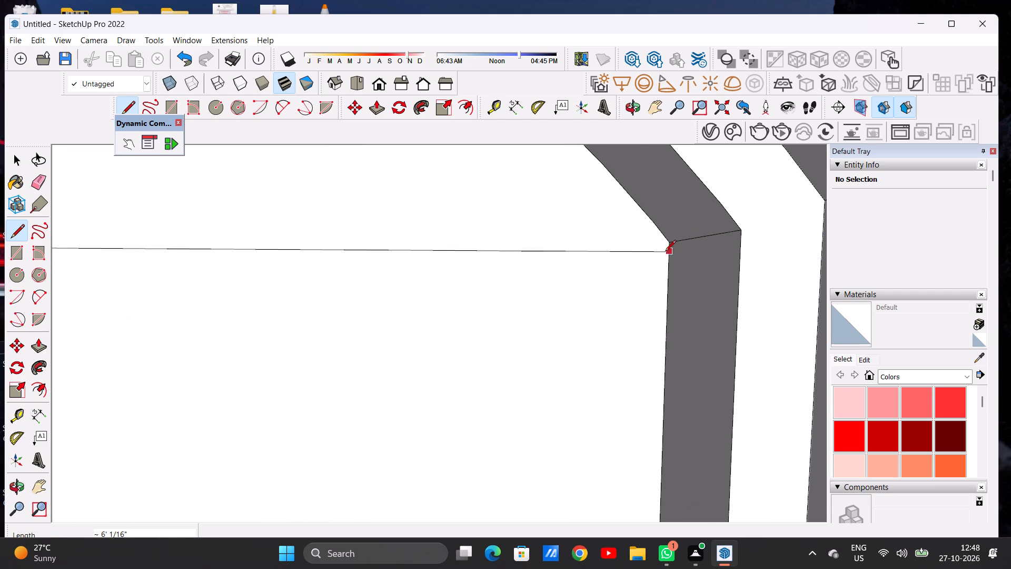
pyautogui.scroll(4, 667, 249)
pyautogui.scroll(-1, 667, 249)
pyautogui.scroll(2, 667, 249)
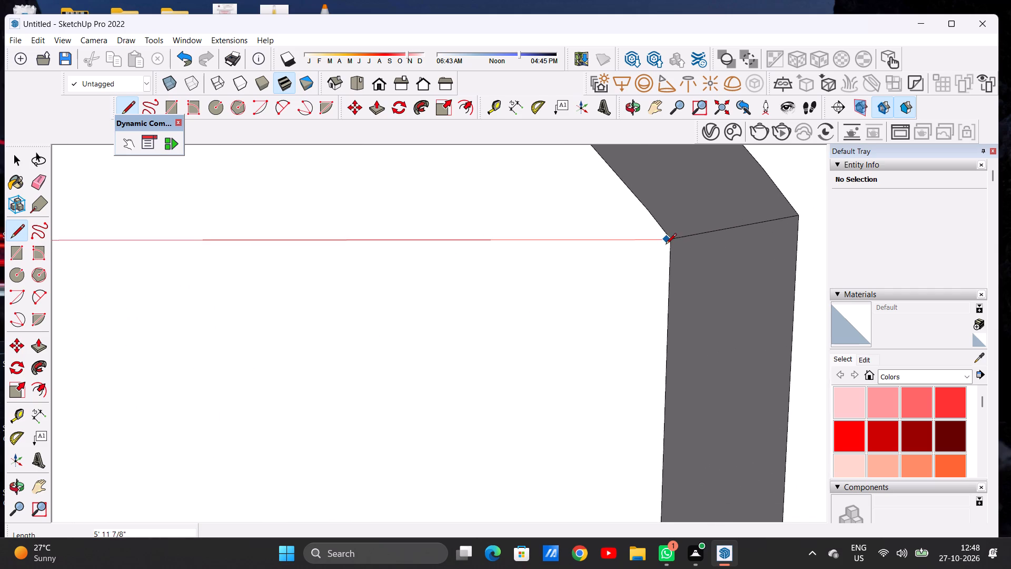
pyautogui.click(663, 243)
pyautogui.click(665, 243)
pyautogui.click(674, 242)
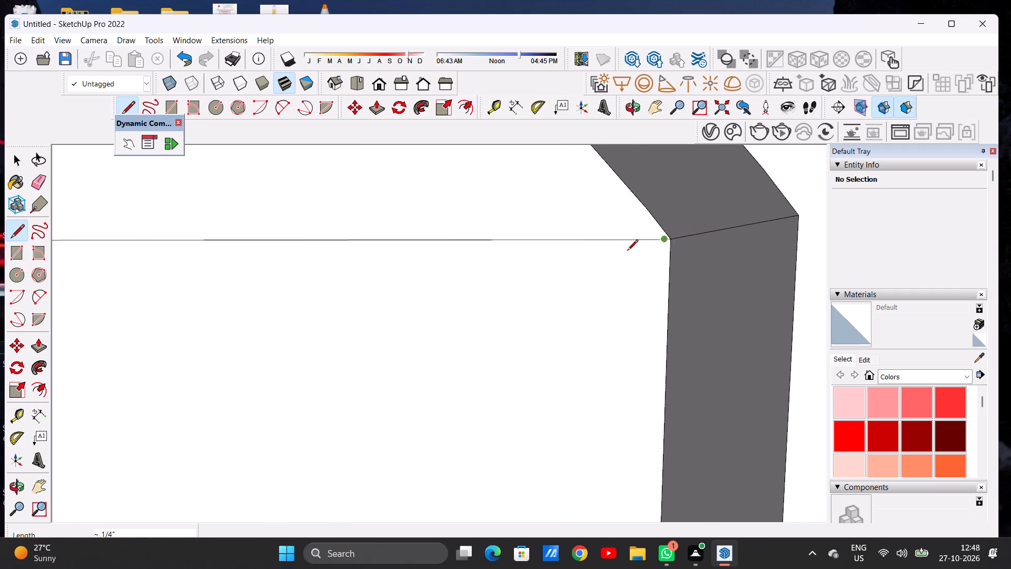
# Draw a second horizontal line about 6' 1/16" long across the window face just below the first, outlining the crossbar.
pyautogui.scroll(-20, 574, 253)
pyautogui.scroll(-1, 574, 253)
pyautogui.scroll(6, 484, 254)
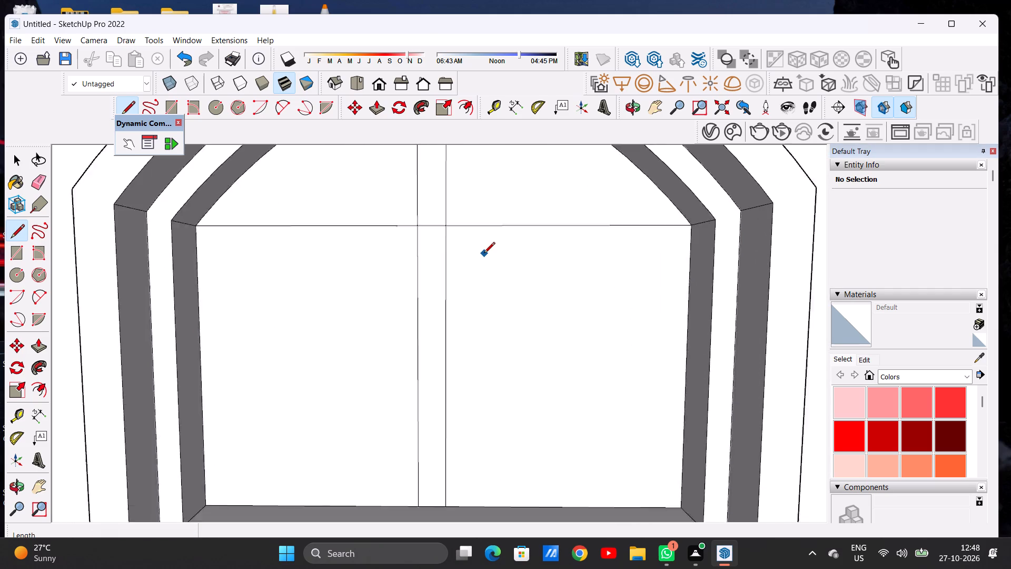
pyautogui.click(167, 256)
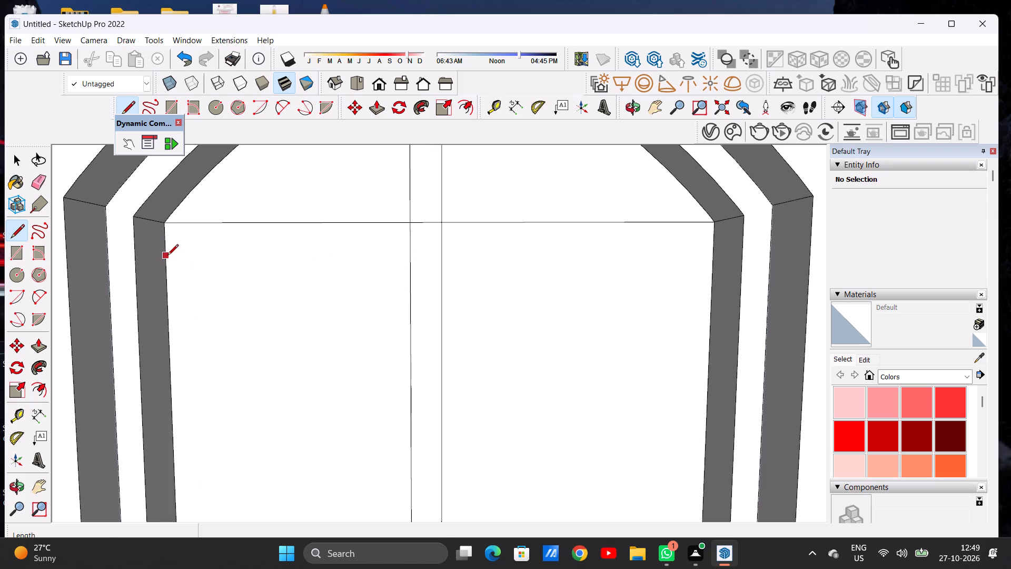
pyautogui.click(709, 253)
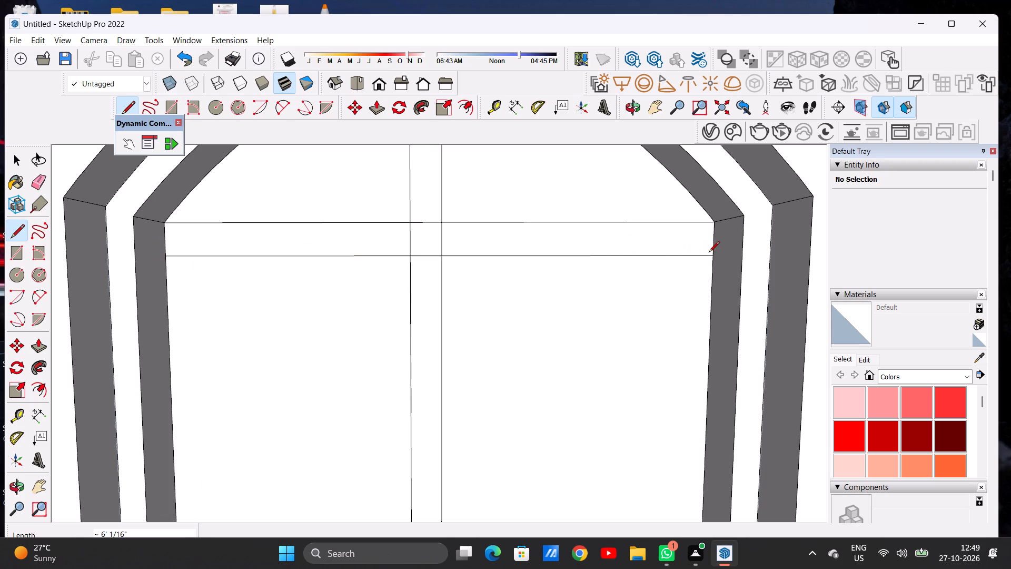
pyautogui.press('space')
pyautogui.scroll(-9, 646, 267)
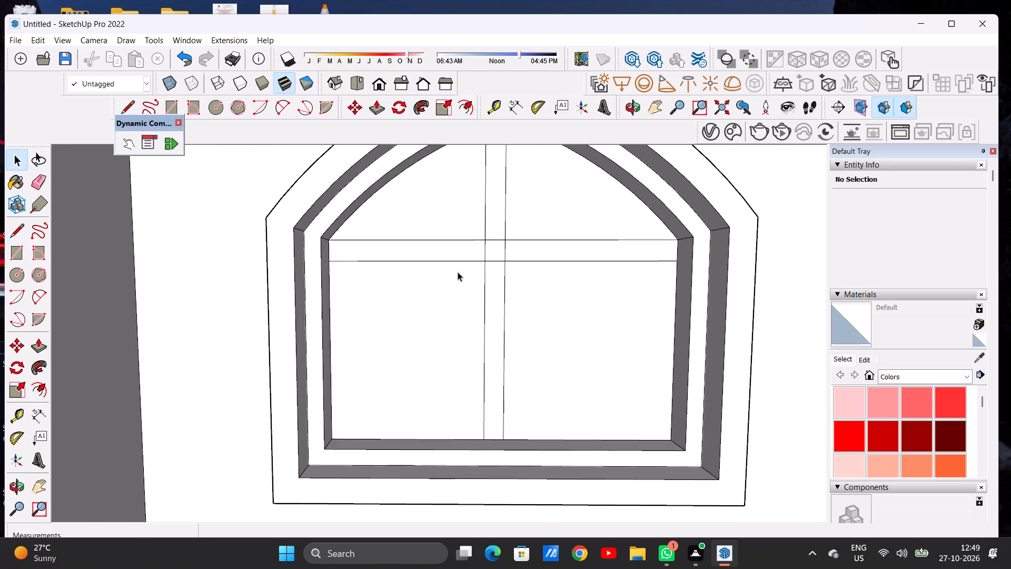
pyautogui.scroll(-10, 458, 272)
pyautogui.scroll(2, 401, 269)
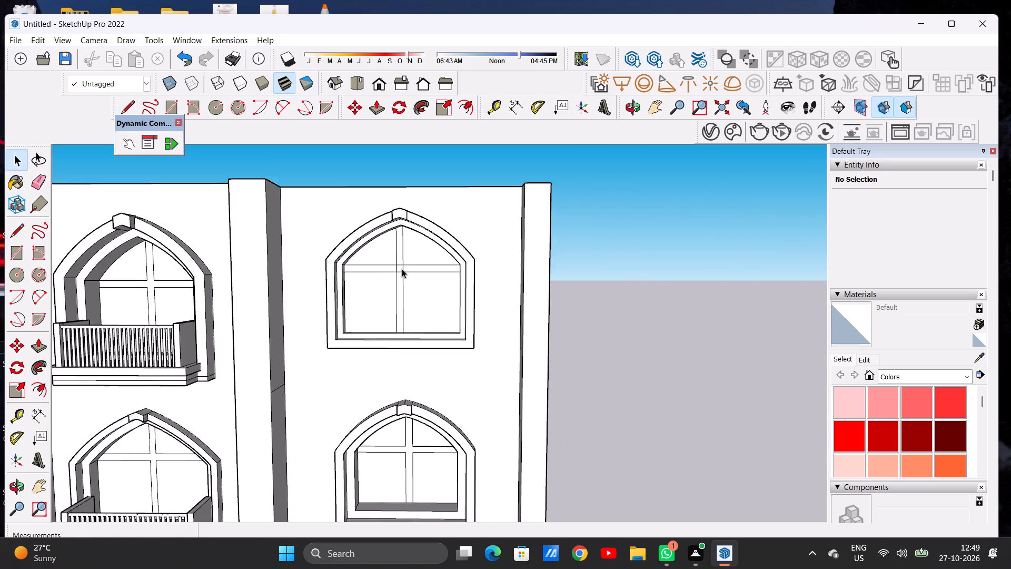
# Erase the four short line segments inside the crossing of the vertical and horizontal glazing bars on the right bay's top-floor window.
pyautogui.scroll(14, 402, 269)
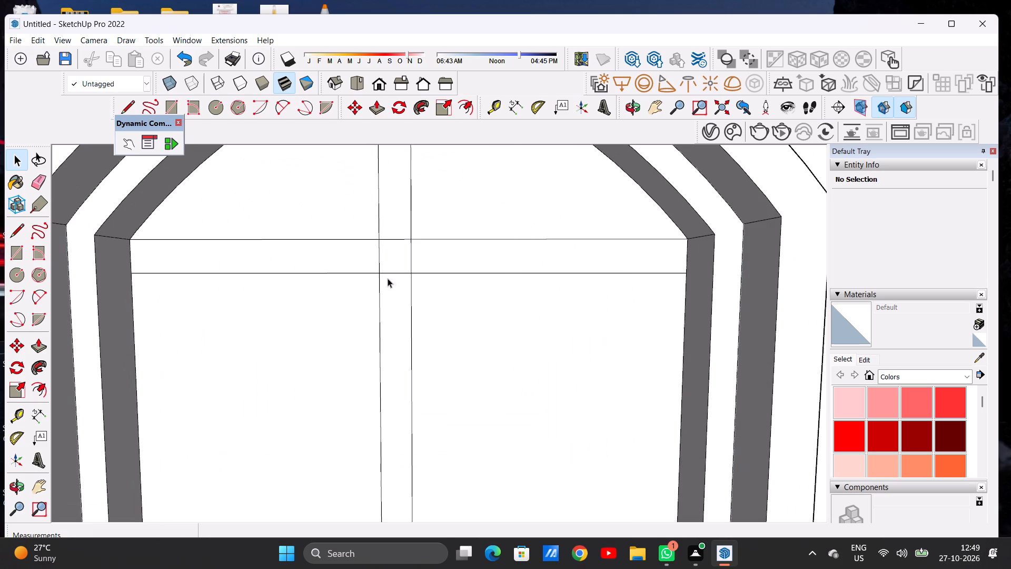
pyautogui.press('e')
pyautogui.scroll(3, 386, 278)
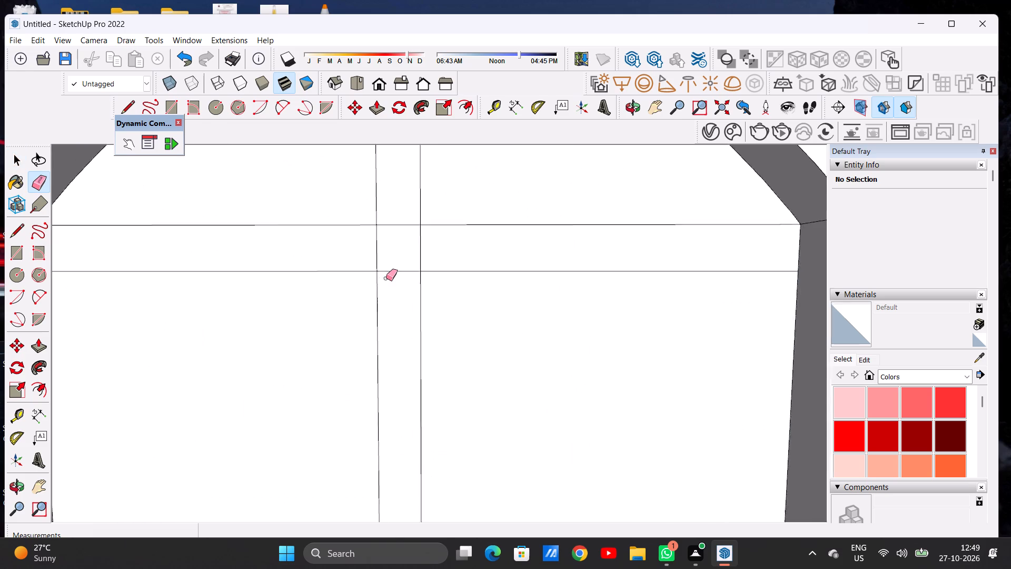
pyautogui.scroll(2, 386, 278)
pyautogui.click(373, 253)
pyautogui.moveTo(441, 240); pyautogui.dragTo(412, 248)
pyautogui.moveTo(405, 256); pyautogui.dragTo(407, 279)
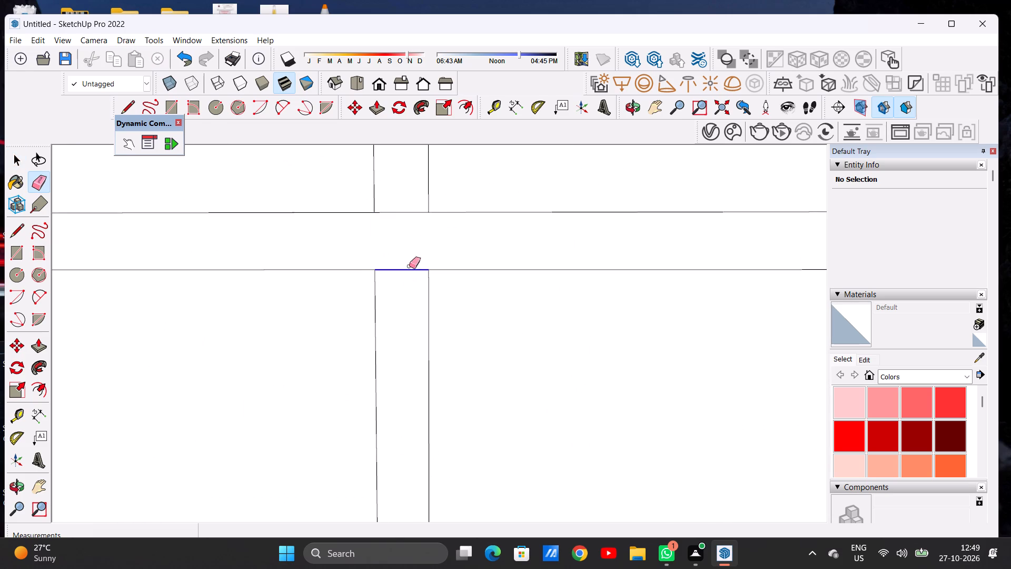
pyautogui.moveTo(413, 206); pyautogui.dragTo(411, 223)
pyautogui.press('space')
pyautogui.scroll(-17, 395, 234)
pyautogui.scroll(1, 409, 273)
pyautogui.scroll(-4, 409, 273)
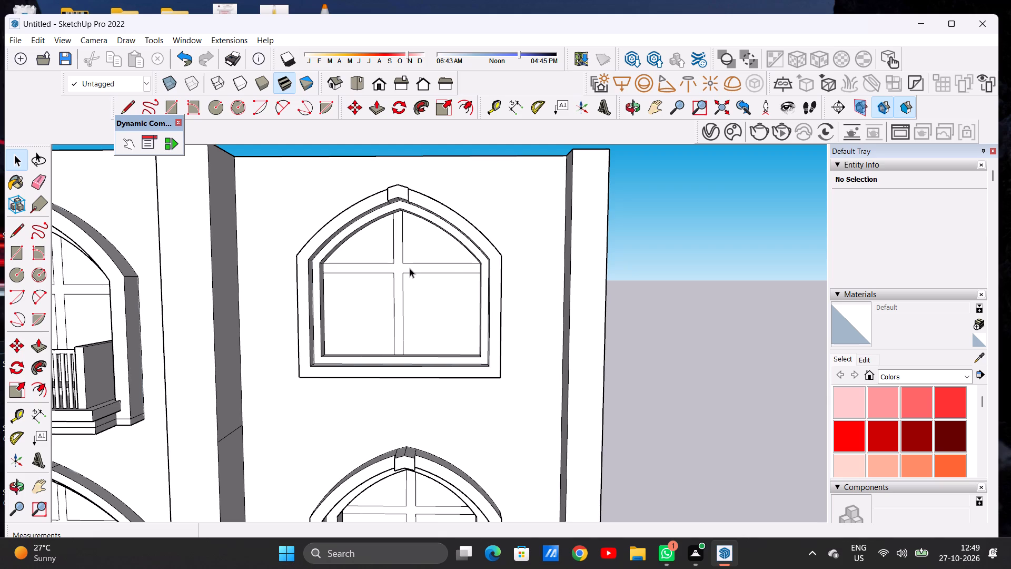
# Erase the stray horizontal edge on the side of the pilaster between the balcony bay and right bay, below the top floor.
pyautogui.scroll(-15, 470, 275)
pyautogui.scroll(-9, 454, 267)
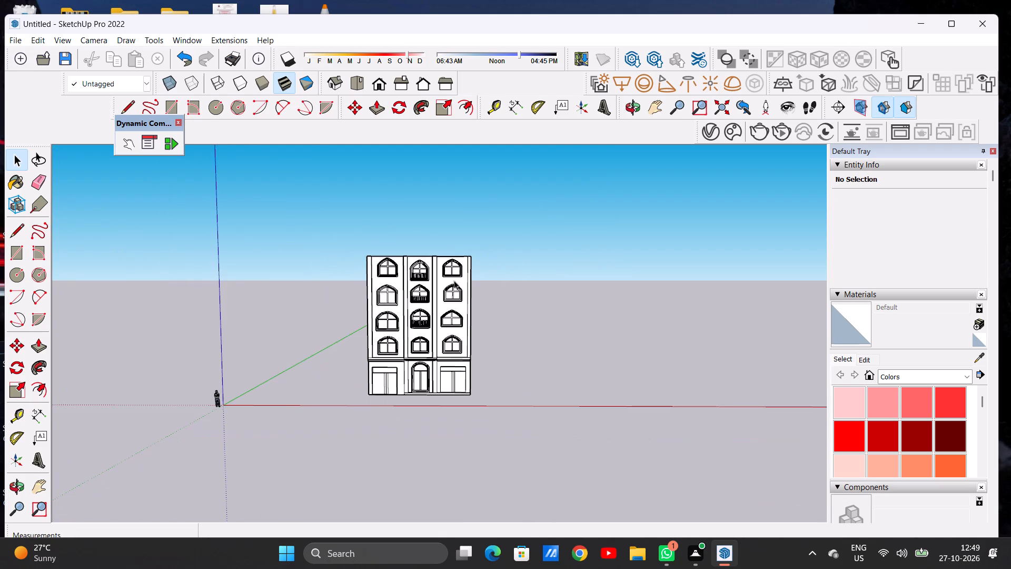
pyautogui.moveTo(466, 325); pyautogui.dragTo(370, 316, button='middle')
pyautogui.scroll(13, 460, 252)
pyautogui.scroll(-1, 425, 297)
pyautogui.scroll(7, 425, 297)
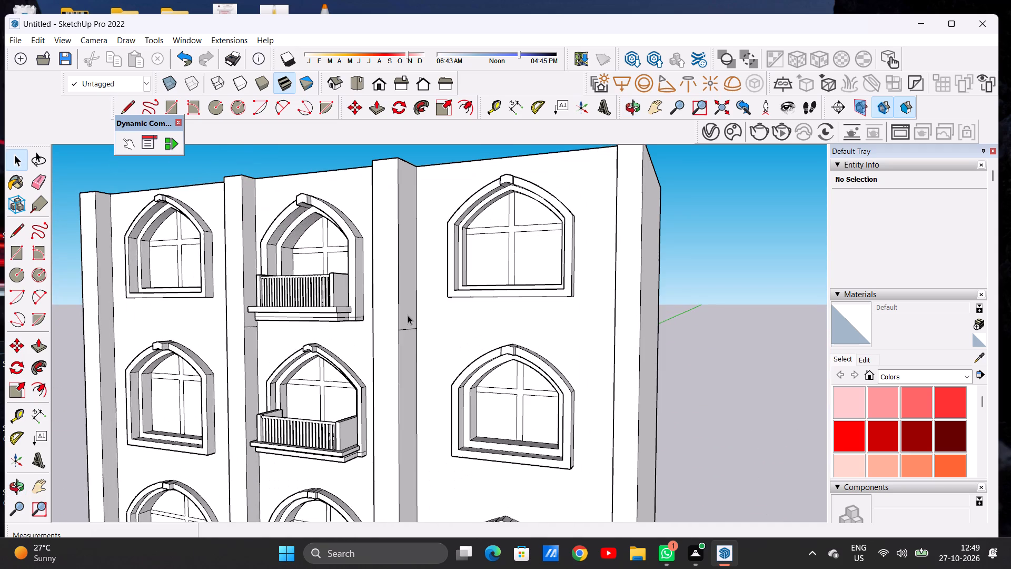
pyautogui.press('e')
pyautogui.scroll(5, 408, 315)
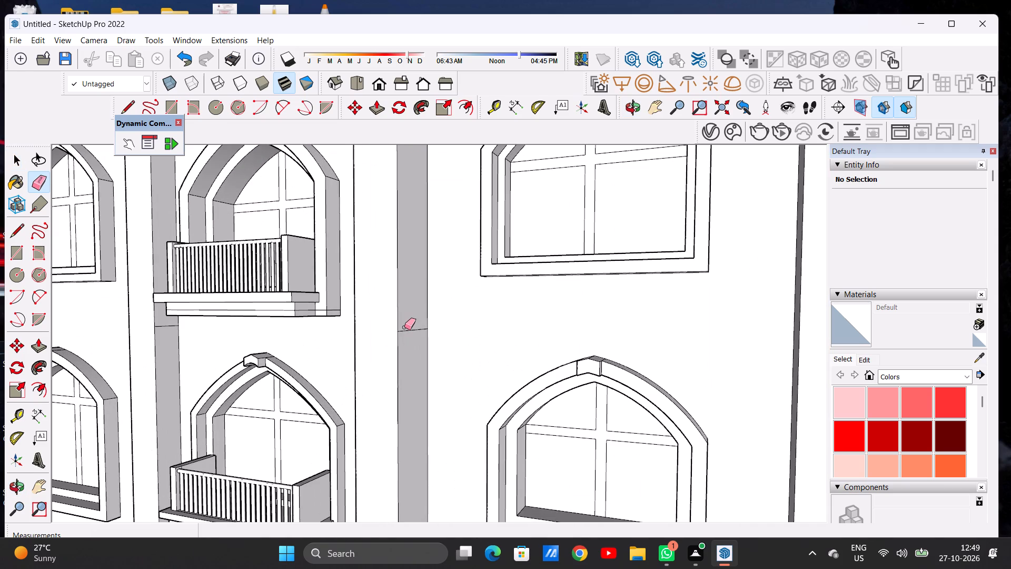
pyautogui.moveTo(404, 327); pyautogui.dragTo(407, 340)
pyautogui.scroll(-19, 411, 325)
pyautogui.moveTo(378, 352); pyautogui.dragTo(417, 352, button='middle')
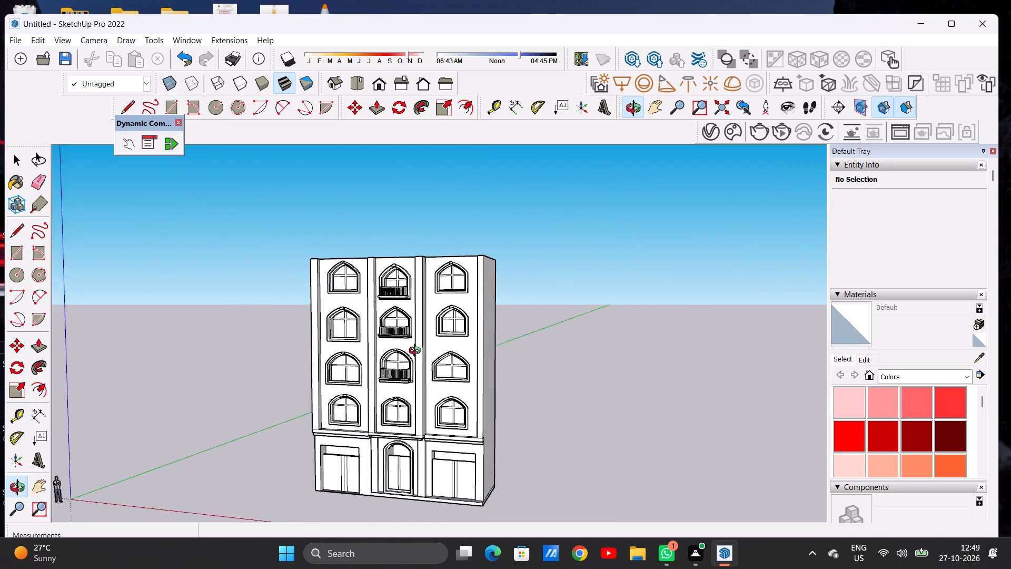
pyautogui.moveTo(417, 352); pyautogui.dragTo(480, 351, button='middle')
pyautogui.press('space')
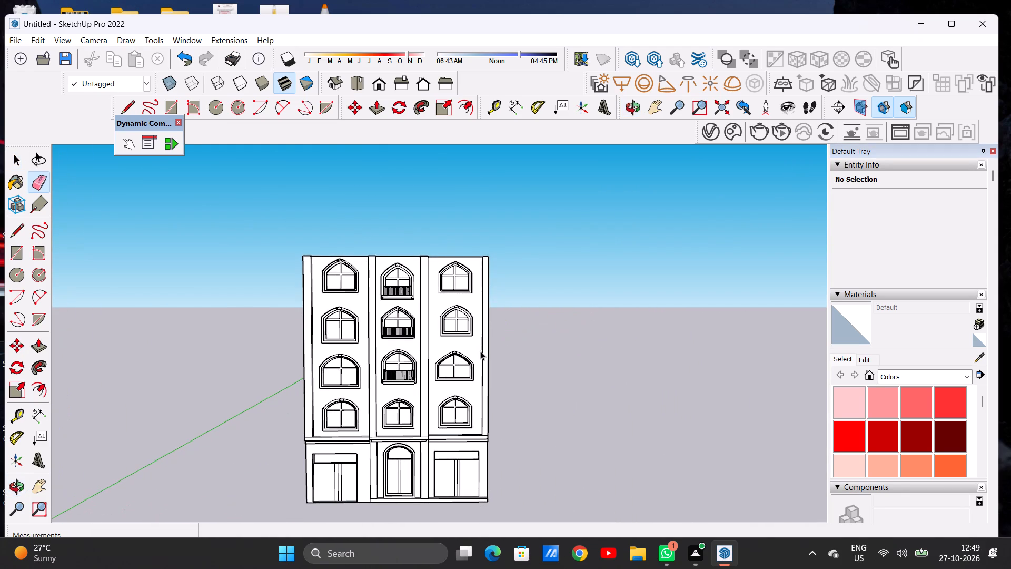
# Examine the whole façade and the flat roof from the front, both sides and above.
pyautogui.scroll(7, 434, 429)
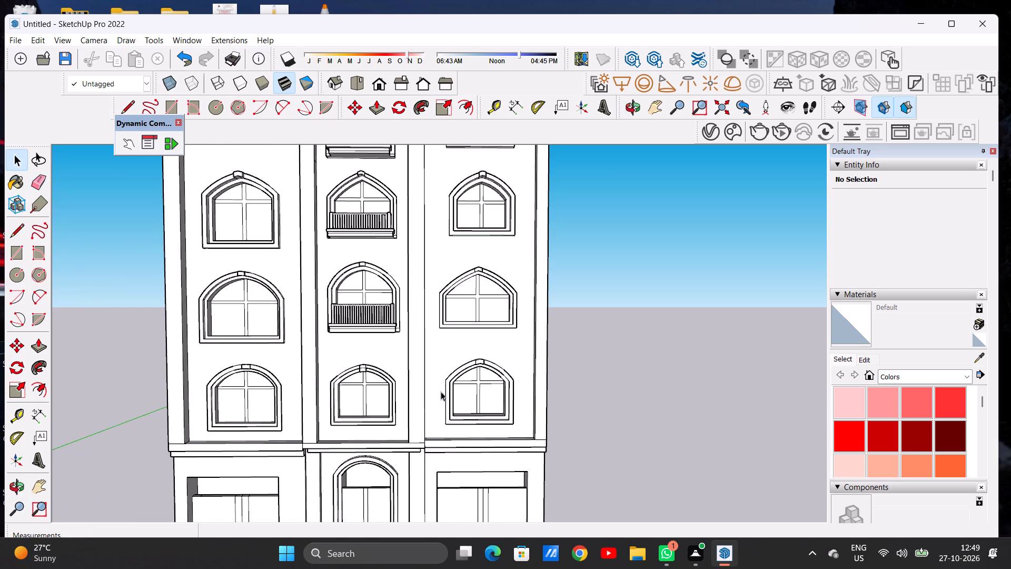
pyautogui.moveTo(426, 394); pyautogui.dragTo(411, 440, button='middle')
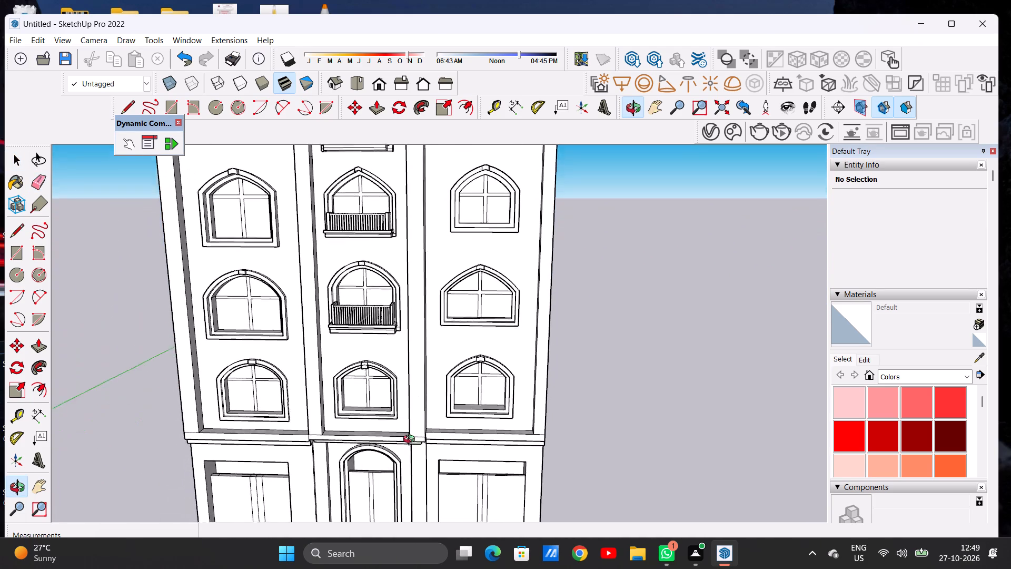
pyautogui.moveTo(411, 440); pyautogui.dragTo(411, 475, button='middle')
pyautogui.scroll(-6, 434, 370)
pyautogui.moveTo(434, 267); pyautogui.dragTo(298, 284, button='middle')
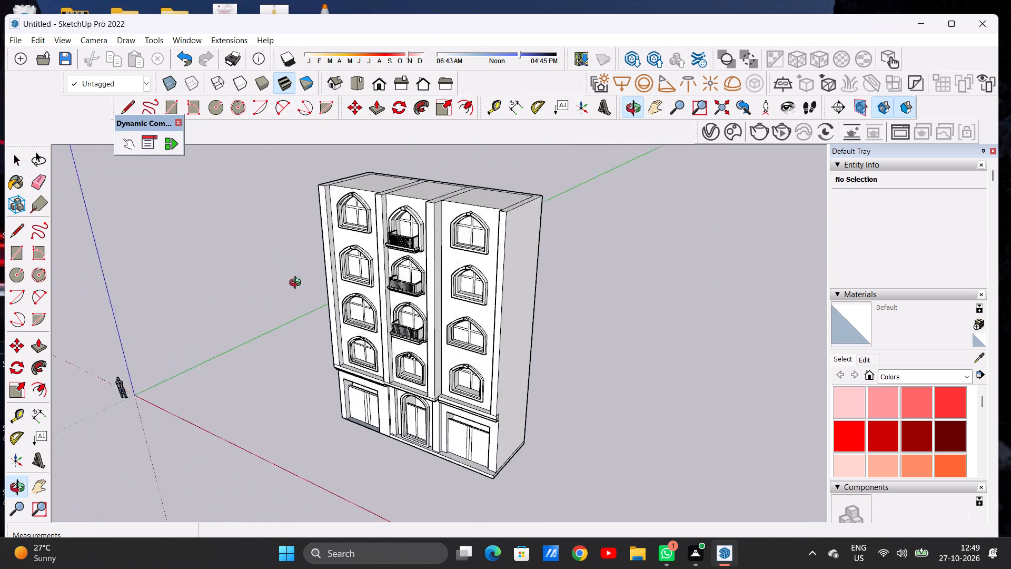
pyautogui.moveTo(298, 284); pyautogui.dragTo(559, 276, button='middle')
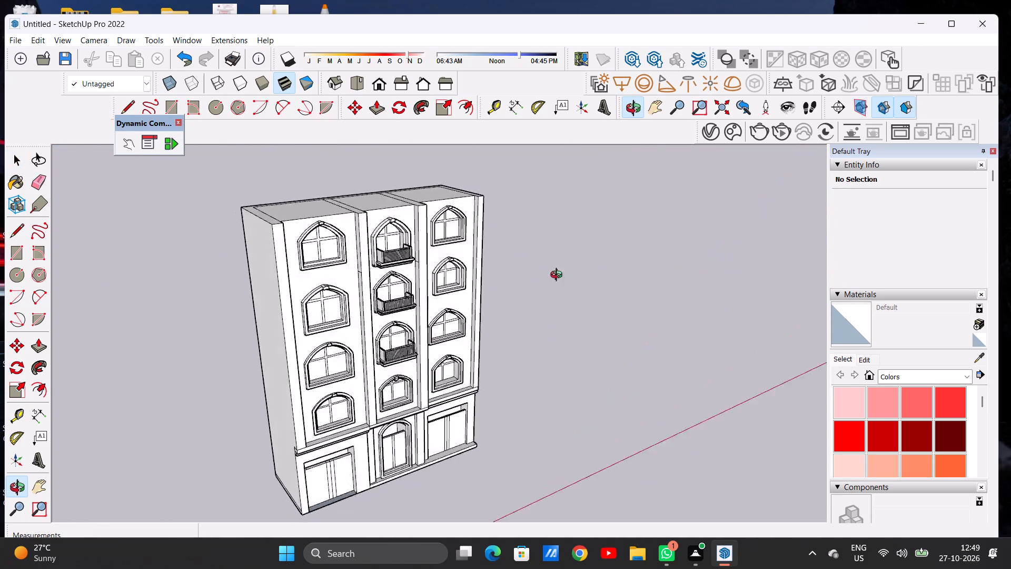
pyautogui.moveTo(559, 276); pyautogui.dragTo(439, 264, button='middle')
pyautogui.moveTo(429, 244); pyautogui.dragTo(430, 247, button='middle')
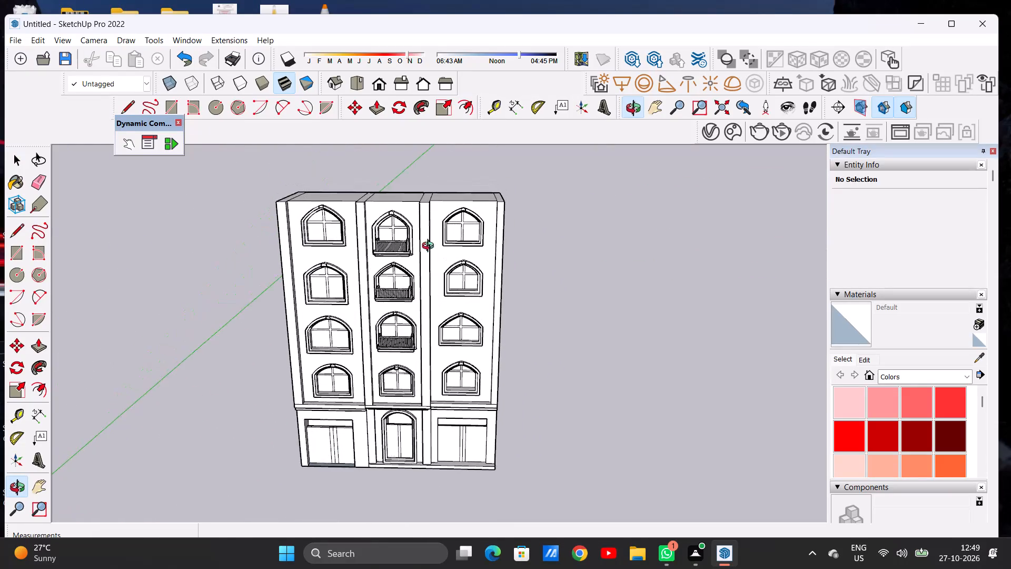
pyautogui.moveTo(430, 247); pyautogui.dragTo(436, 231, button='middle')
pyautogui.scroll(-7, 378, 341)
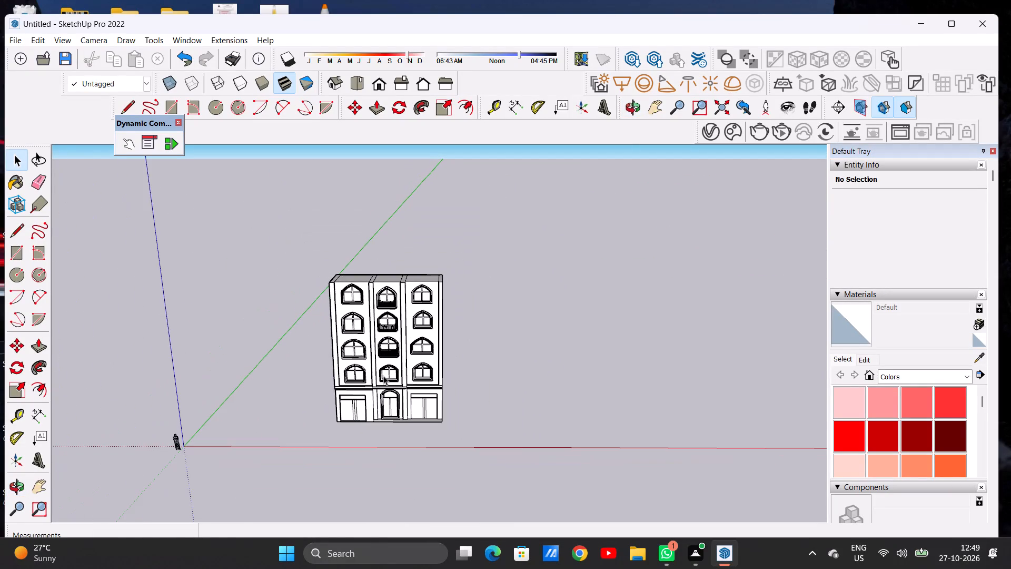
pyautogui.scroll(5, 380, 360)
pyautogui.moveTo(384, 367); pyautogui.dragTo(383, 360, button='middle')
pyautogui.moveTo(383, 357); pyautogui.dragTo(394, 308, button='middle')
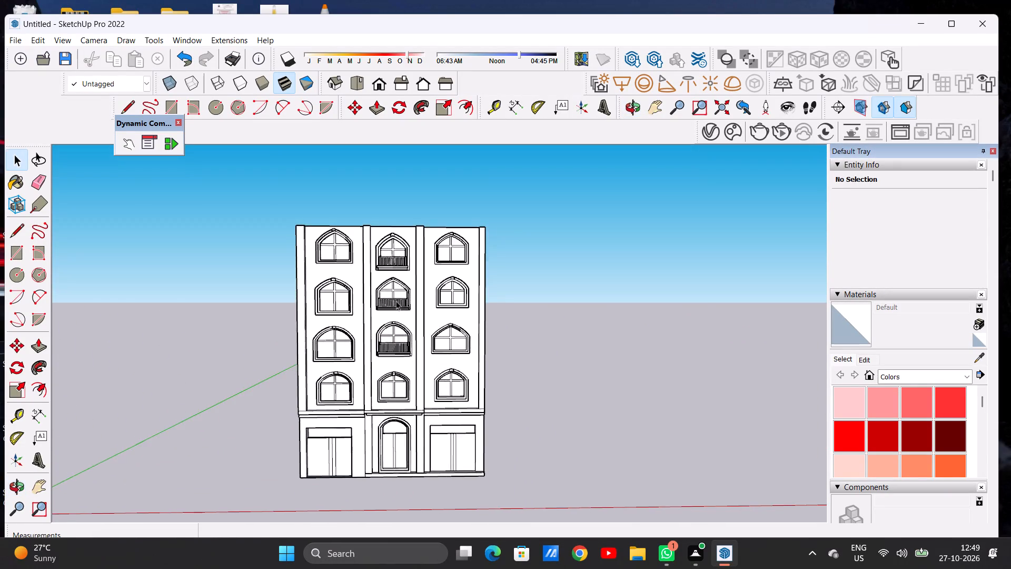
pyautogui.scroll(8, 401, 256)
pyautogui.moveTo(415, 218); pyautogui.dragTo(409, 403, button='middle')
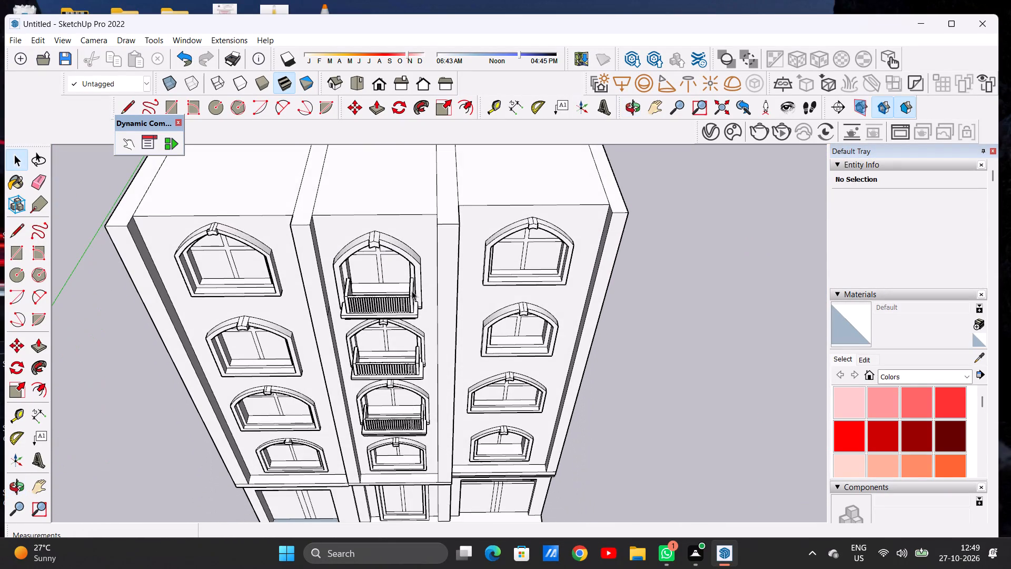
pyautogui.scroll(-7, 417, 278)
pyautogui.moveTo(432, 259); pyautogui.dragTo(437, 299, button='middle')
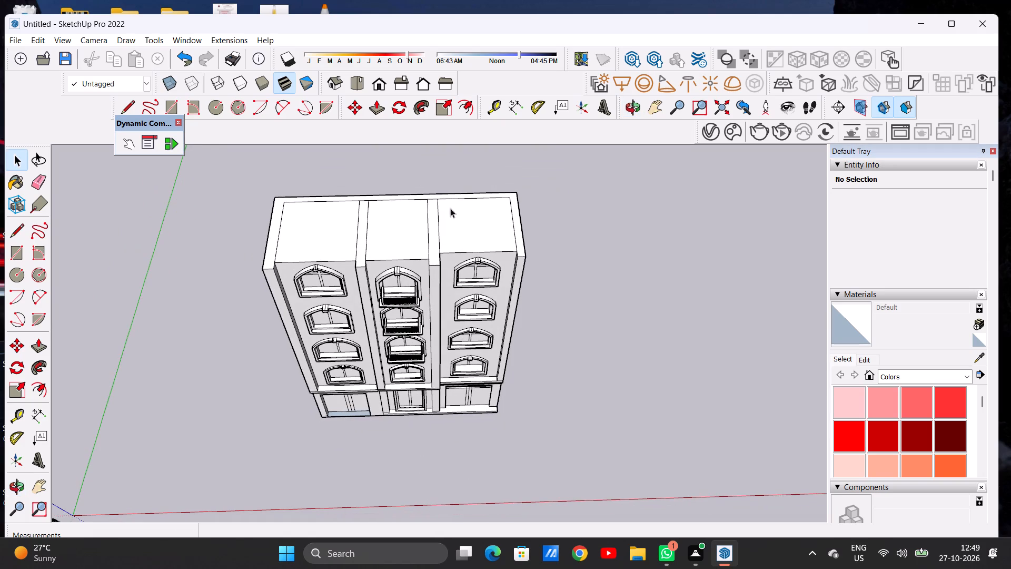
pyautogui.scroll(-5, 487, 194)
pyautogui.moveTo(459, 236); pyautogui.dragTo(449, 220, button='middle')
pyautogui.scroll(8, 458, 223)
pyautogui.scroll(-4, 465, 228)
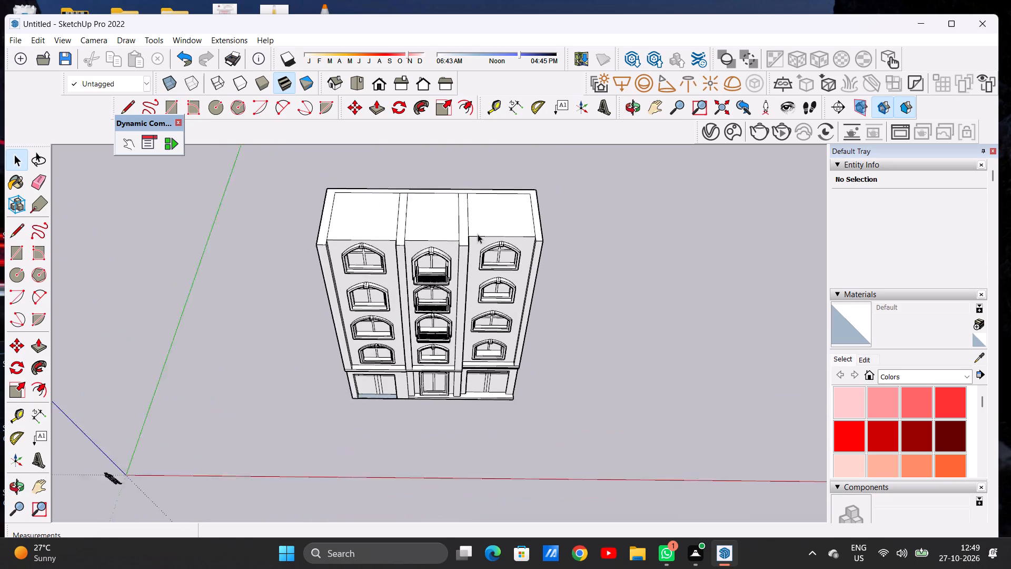
pyautogui.scroll(-1, 478, 234)
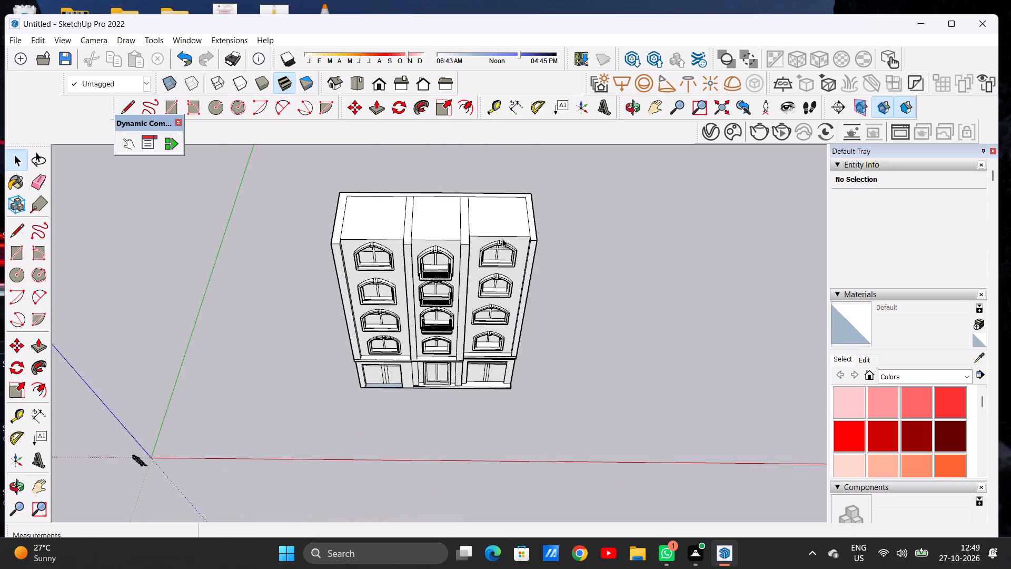
pyautogui.scroll(6, 373, 240)
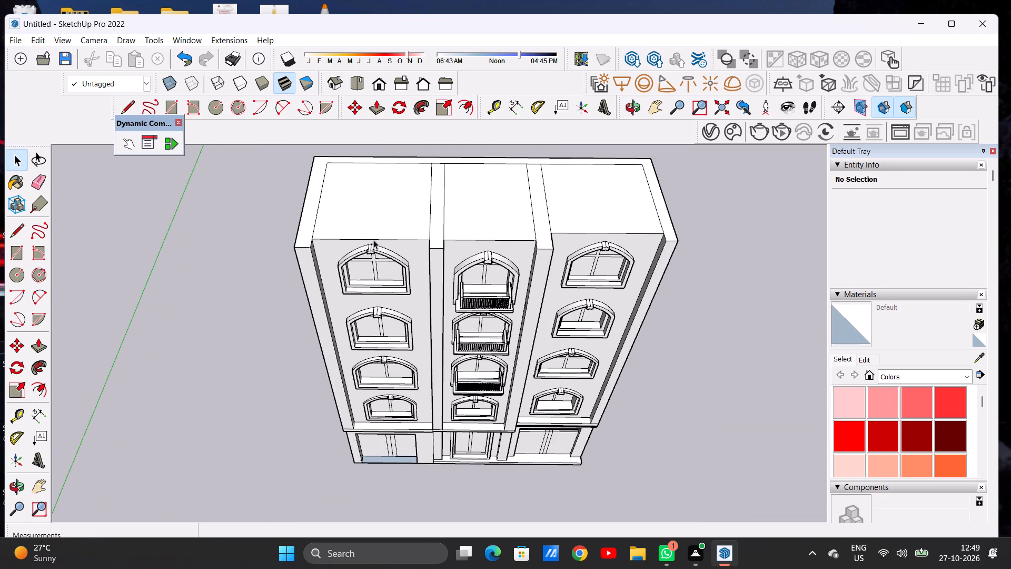
pyautogui.moveTo(421, 243); pyautogui.dragTo(410, 182, button='middle')
pyautogui.scroll(6, 415, 203)
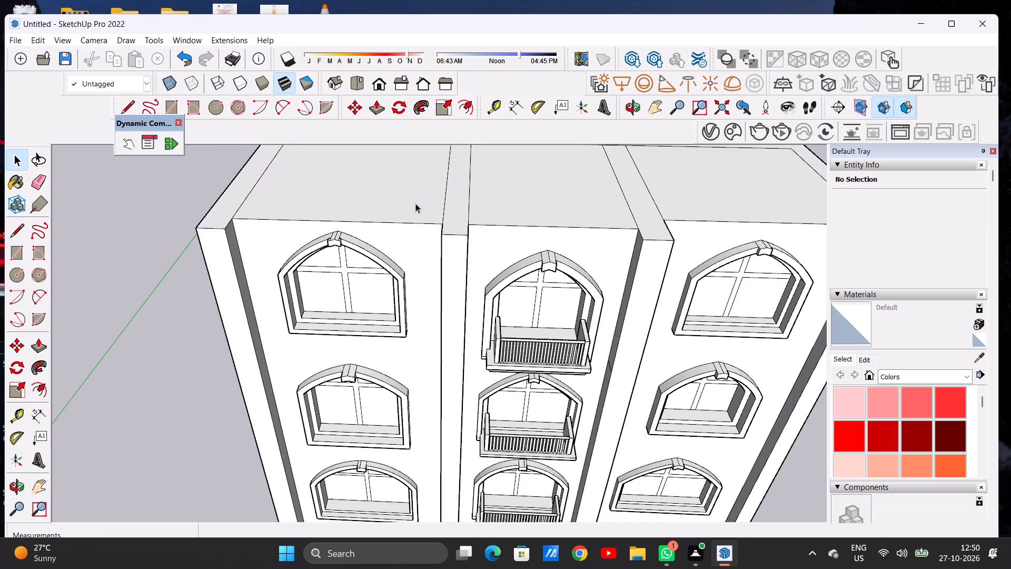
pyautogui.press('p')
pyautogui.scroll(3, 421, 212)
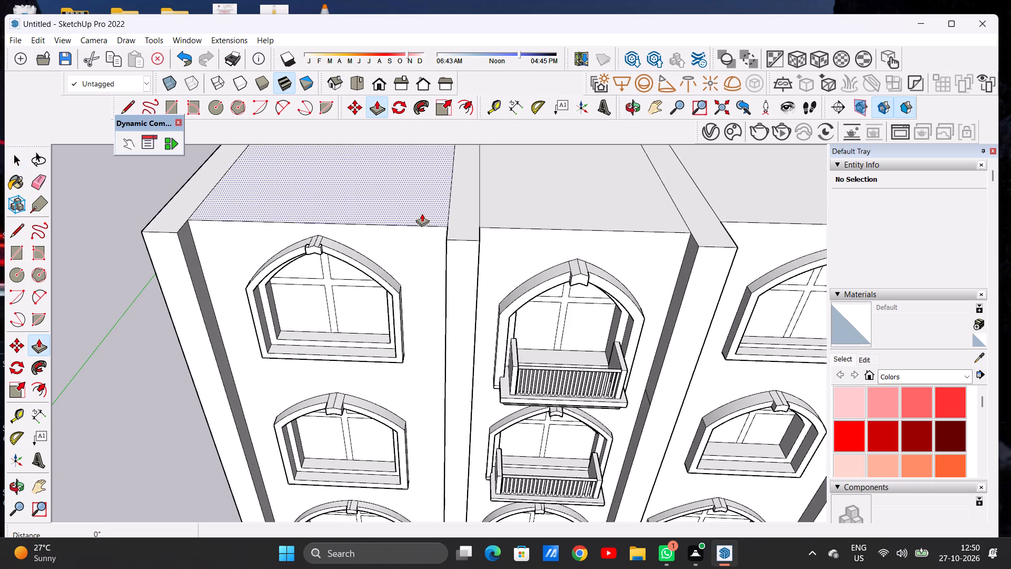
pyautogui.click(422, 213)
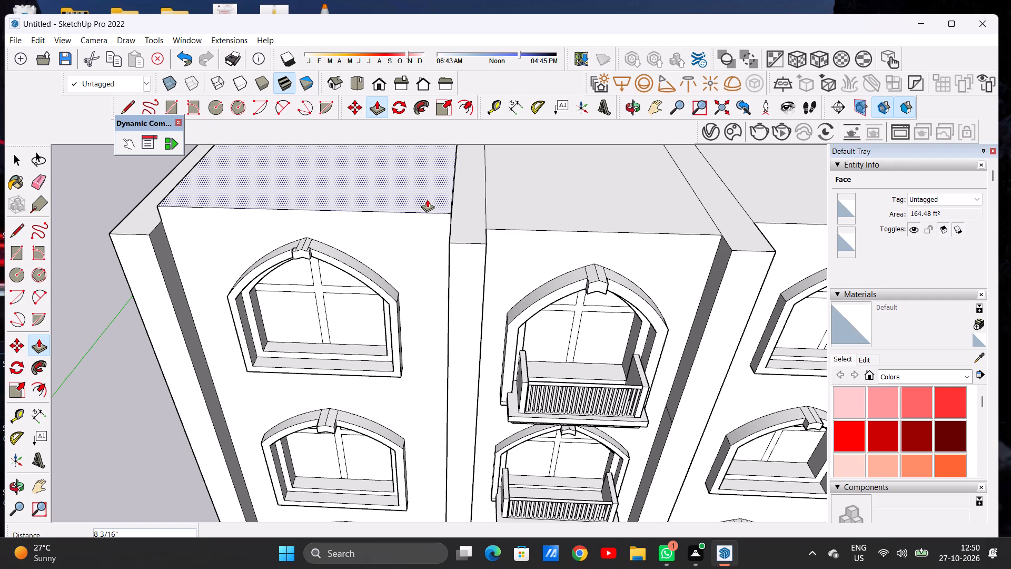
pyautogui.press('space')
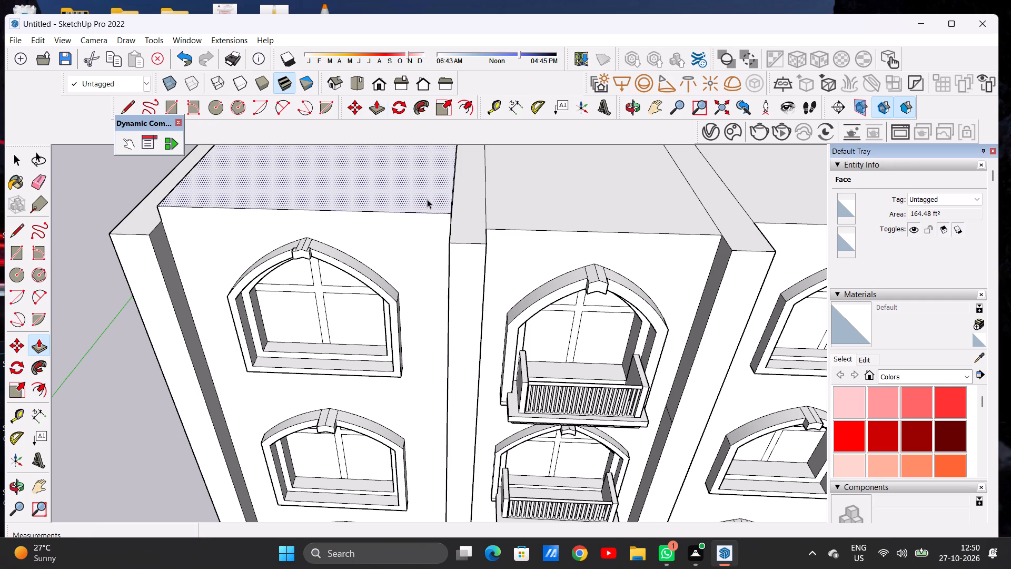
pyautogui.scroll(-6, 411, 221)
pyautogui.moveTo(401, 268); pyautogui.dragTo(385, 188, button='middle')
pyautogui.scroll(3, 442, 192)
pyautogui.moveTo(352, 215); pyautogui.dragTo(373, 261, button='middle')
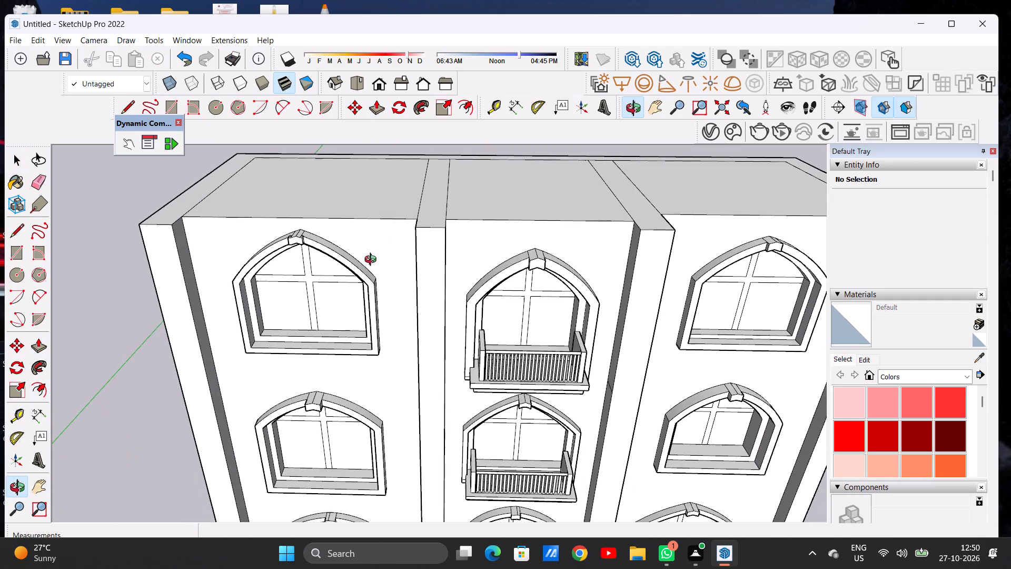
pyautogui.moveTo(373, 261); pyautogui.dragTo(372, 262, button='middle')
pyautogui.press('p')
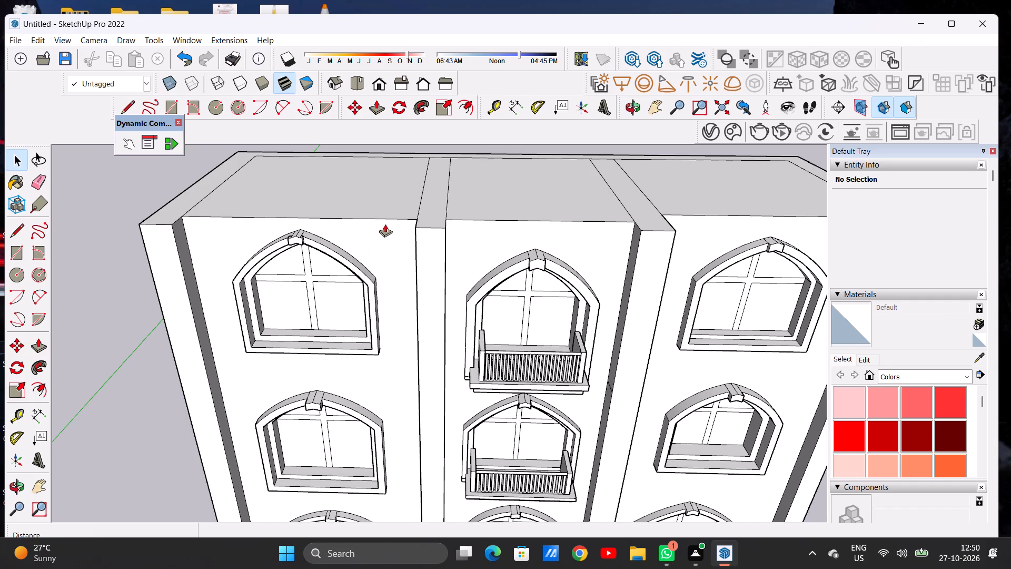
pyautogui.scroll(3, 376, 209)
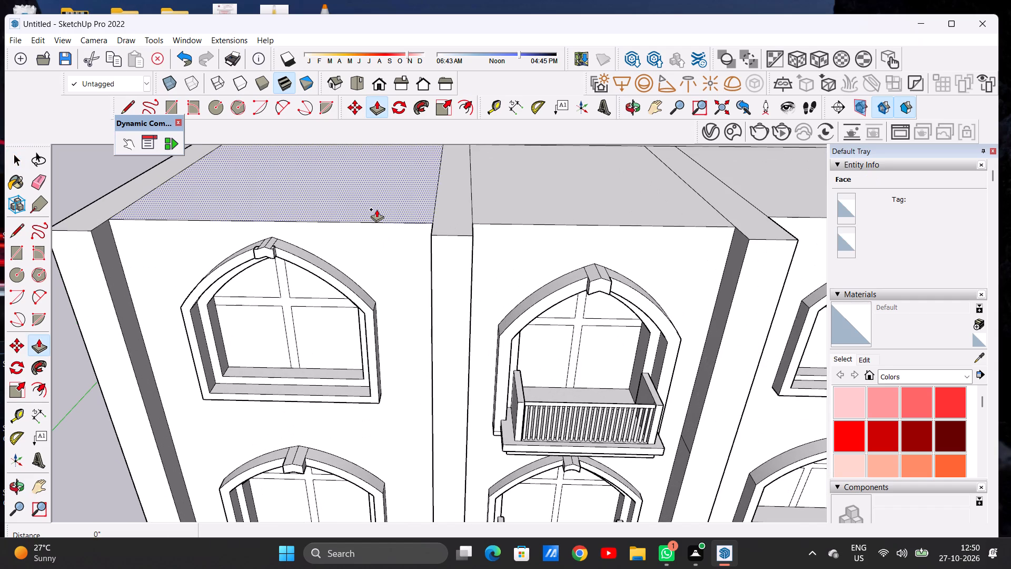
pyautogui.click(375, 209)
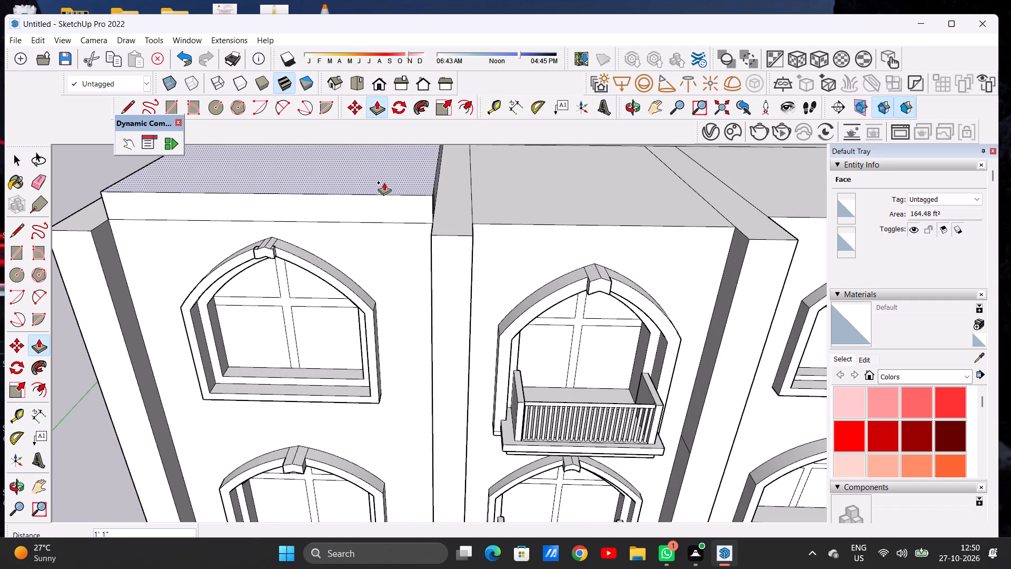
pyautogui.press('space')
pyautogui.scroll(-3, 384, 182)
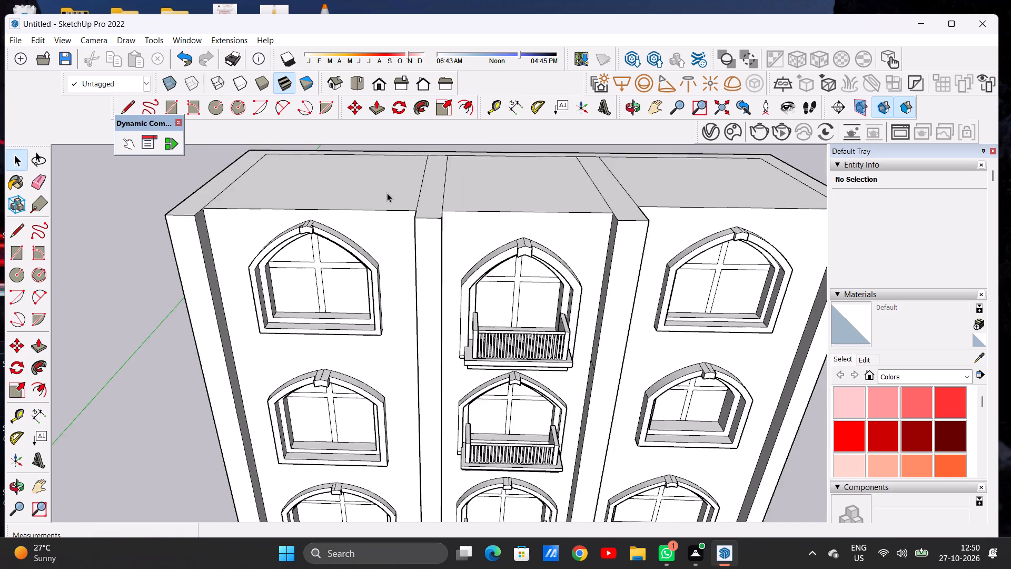
# Push the front face of the façade's left end pilaster back about 1' 3 1/8", flush with the left bay wall.
pyautogui.scroll(-7, 387, 193)
pyautogui.moveTo(298, 222); pyautogui.dragTo(298, 191, button='middle')
pyautogui.scroll(5, 299, 191)
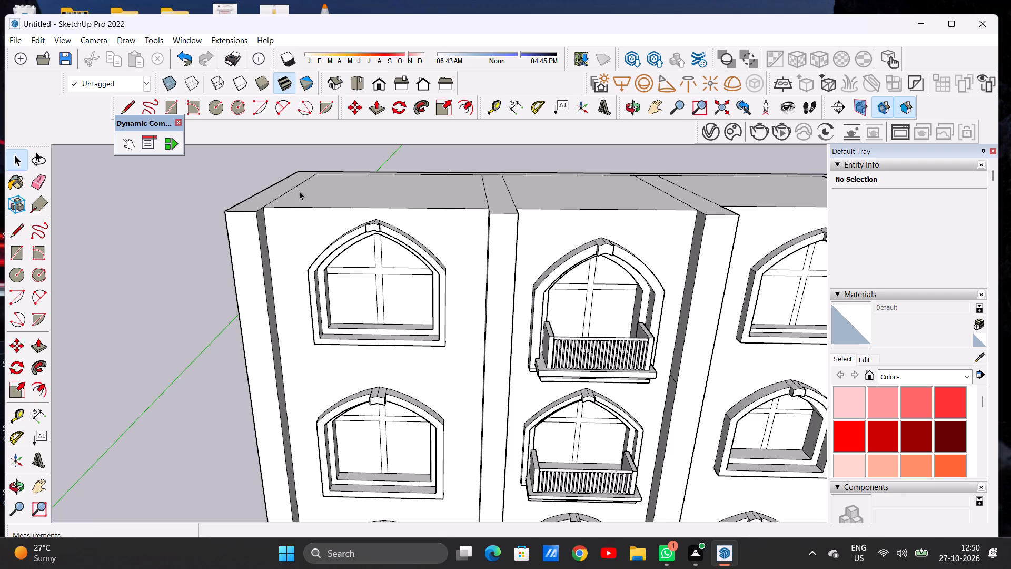
pyautogui.scroll(-4, 340, 220)
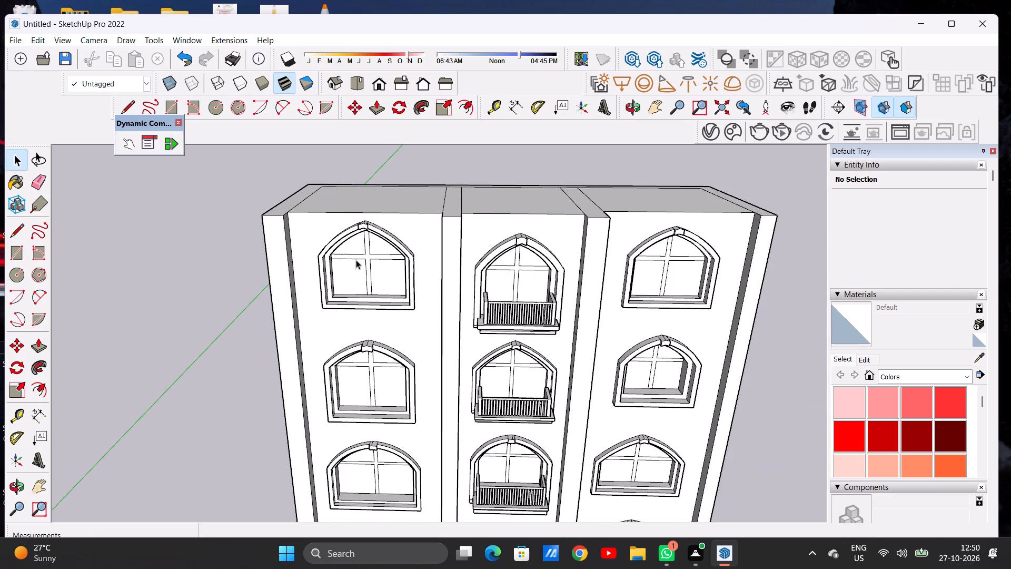
pyautogui.moveTo(418, 248); pyautogui.dragTo(350, 233, button='middle')
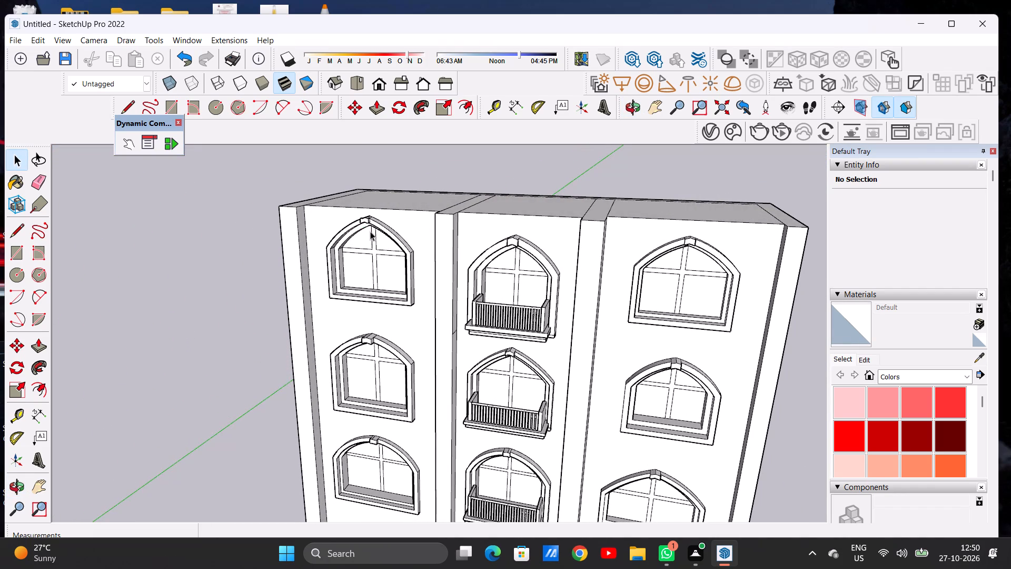
pyautogui.moveTo(370, 231); pyautogui.dragTo(315, 262, button='middle')
pyautogui.scroll(4, 311, 229)
pyautogui.press('p')
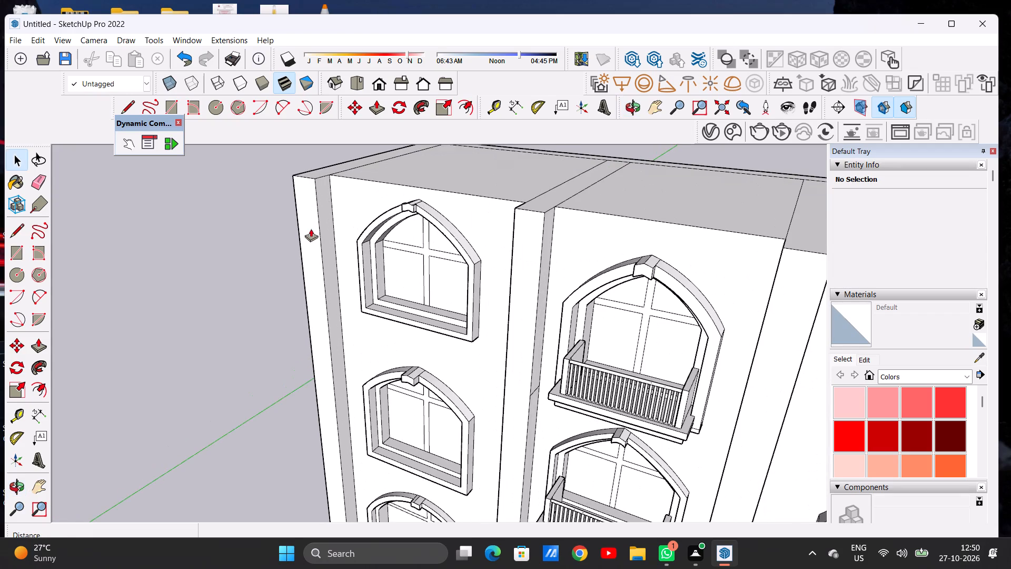
pyautogui.scroll(-7, 337, 178)
pyautogui.moveTo(341, 190); pyautogui.dragTo(352, 214, button='middle')
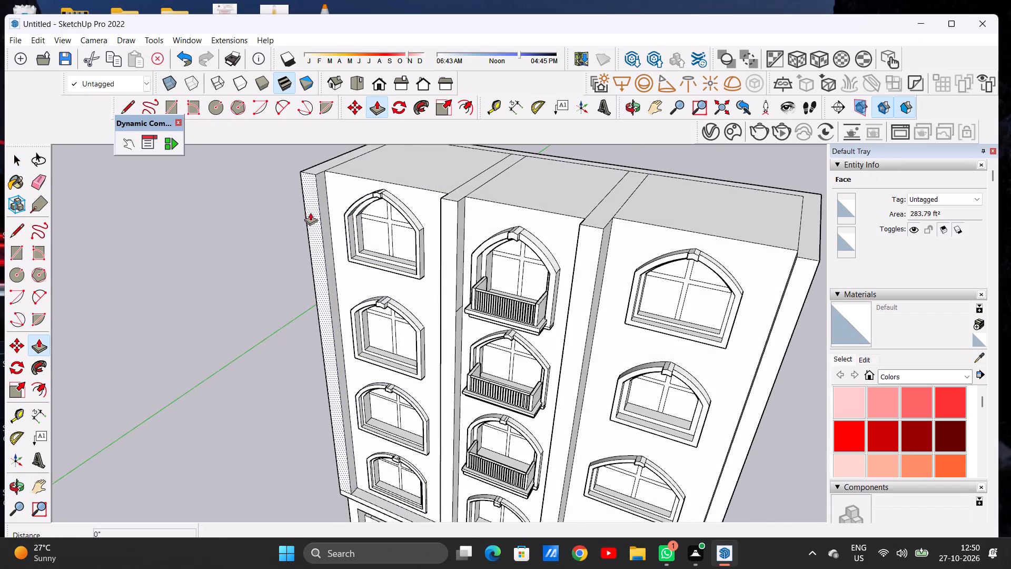
pyautogui.scroll(5, 311, 212)
pyautogui.click(309, 207)
pyautogui.scroll(-4, 329, 193)
pyautogui.scroll(4, 333, 165)
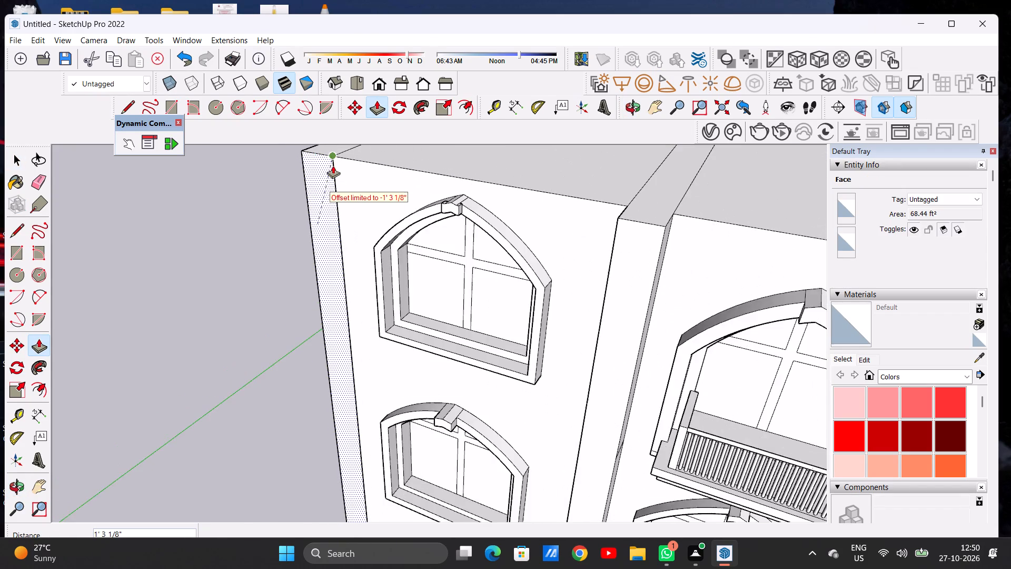
pyautogui.scroll(6, 333, 165)
pyautogui.click(333, 165)
# Push the front face of the right end pilaster back about 1' 1 3/16", flush with the right bay wall.
pyautogui.scroll(-11, 344, 180)
pyautogui.scroll(1, 347, 175)
pyautogui.scroll(-10, 347, 175)
pyautogui.moveTo(337, 219); pyautogui.dragTo(461, 158, button='middle')
pyautogui.moveTo(591, 266); pyautogui.dragTo(515, 281, button='middle')
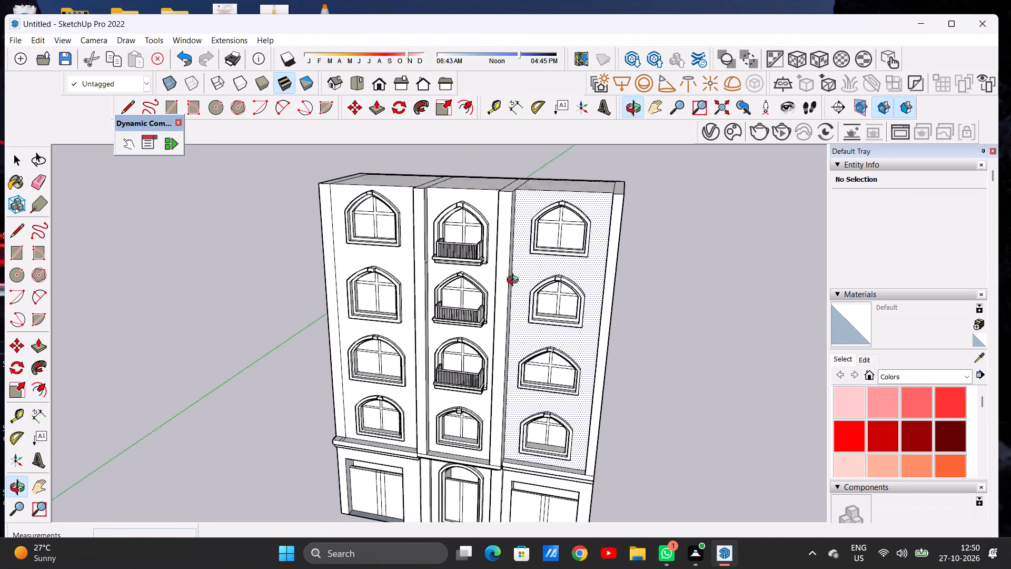
pyautogui.moveTo(515, 281); pyautogui.dragTo(404, 332, button='middle')
pyautogui.scroll(12, 570, 260)
pyautogui.click(614, 256)
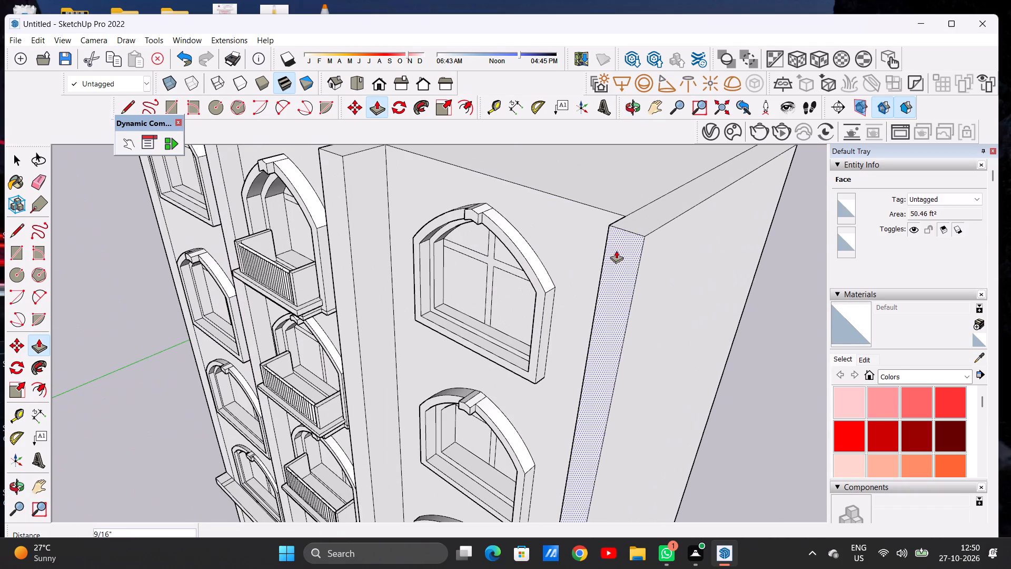
pyautogui.click(623, 223)
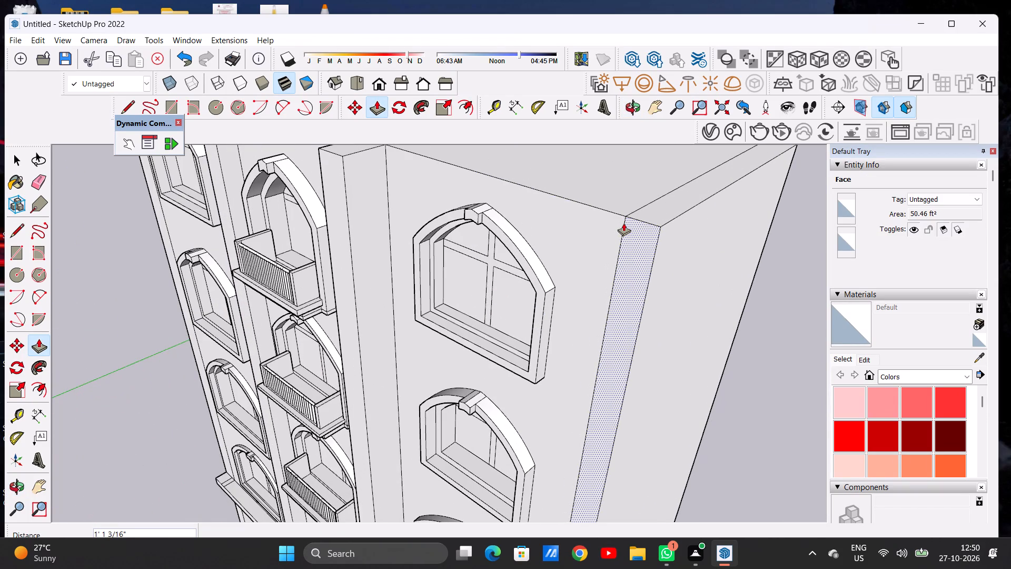
pyautogui.press('space')
# Examine the façade with its flattened end pilasters and the roof outline from the front, above and both sides.
pyautogui.scroll(-3, 610, 259)
pyautogui.moveTo(561, 292); pyautogui.dragTo(728, 270, button='middle')
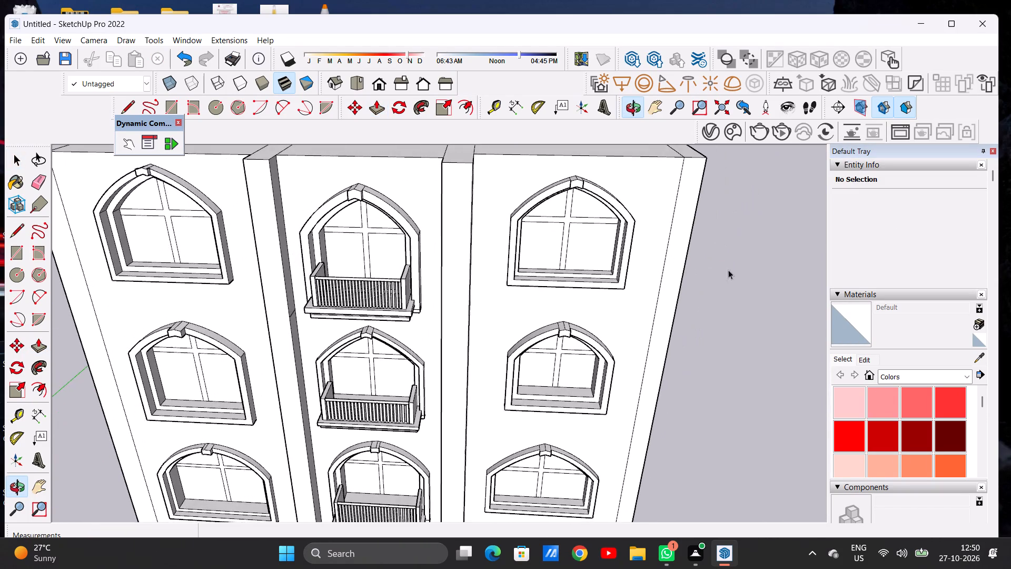
pyautogui.scroll(-11, 560, 278)
pyautogui.moveTo(524, 306); pyautogui.dragTo(528, 211, button='middle')
pyautogui.moveTo(401, 271); pyautogui.dragTo(446, 274, button='middle')
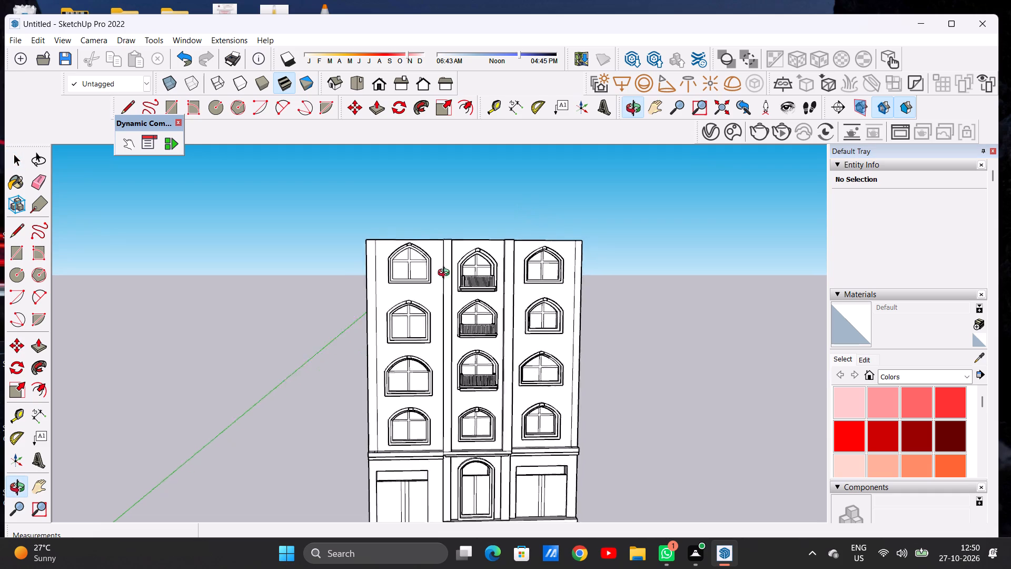
pyautogui.moveTo(446, 274); pyautogui.dragTo(402, 405, button='middle')
pyautogui.moveTo(453, 277); pyautogui.dragTo(316, 339, button='middle')
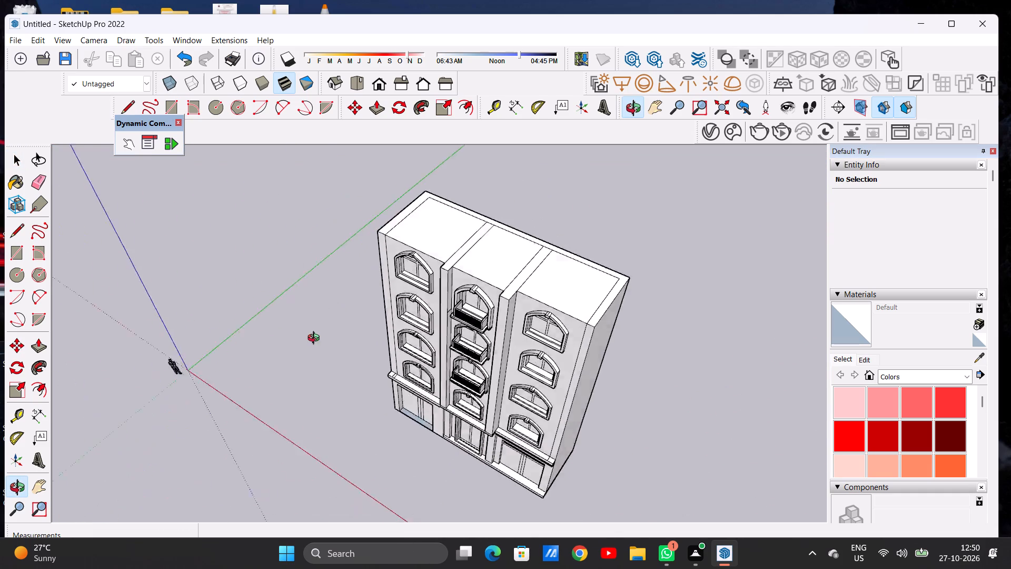
pyautogui.moveTo(316, 339); pyautogui.dragTo(461, 352, button='middle')
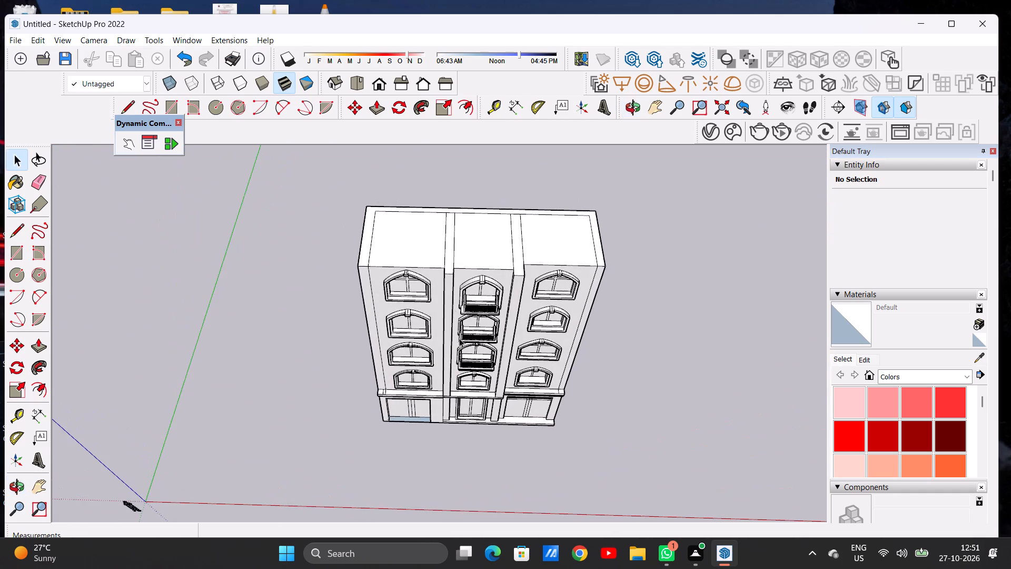
pyautogui.scroll(6, 438, 254)
pyautogui.moveTo(361, 278); pyautogui.dragTo(404, 251, button='middle')
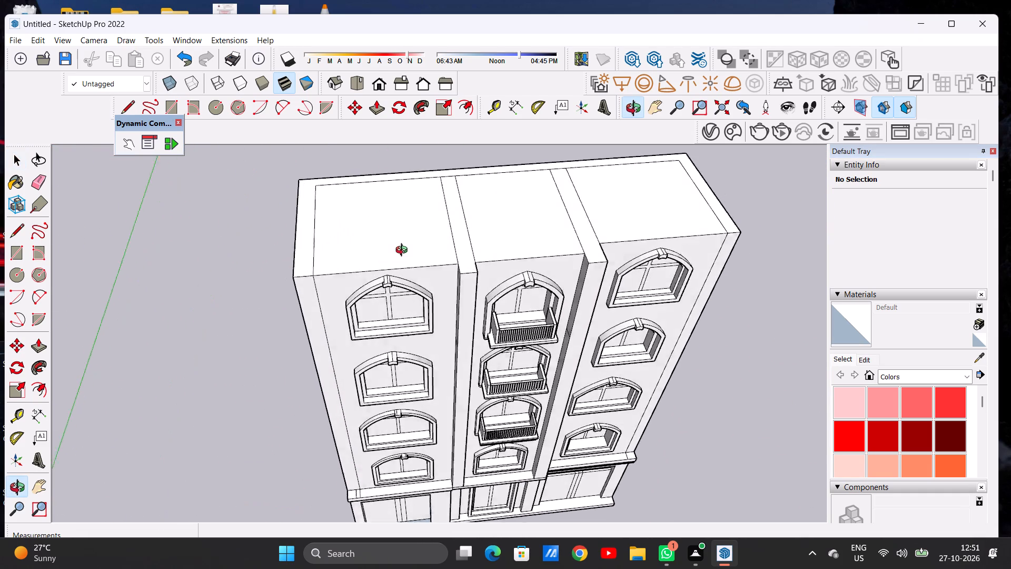
pyautogui.moveTo(404, 251); pyautogui.dragTo(432, 237, button='middle')
pyautogui.scroll(-3, 371, 246)
pyautogui.moveTo(361, 266); pyautogui.dragTo(342, 211, button='middle')
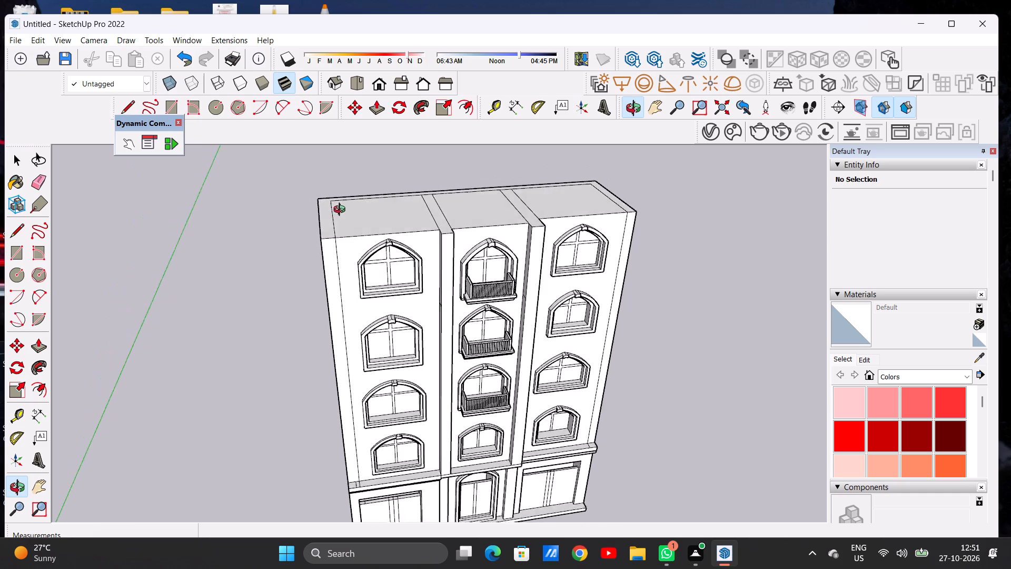
pyautogui.moveTo(342, 211); pyautogui.dragTo(340, 210, button='middle')
pyautogui.scroll(7, 323, 233)
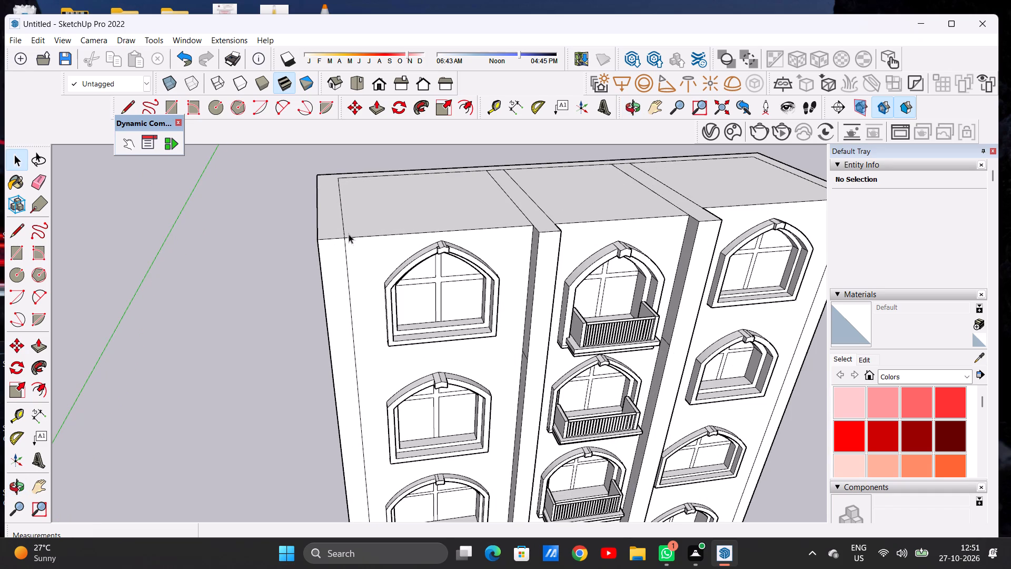
pyautogui.moveTo(350, 249); pyautogui.dragTo(314, 211, button='middle')
pyautogui.scroll(-6, 312, 213)
pyautogui.scroll(6, 345, 215)
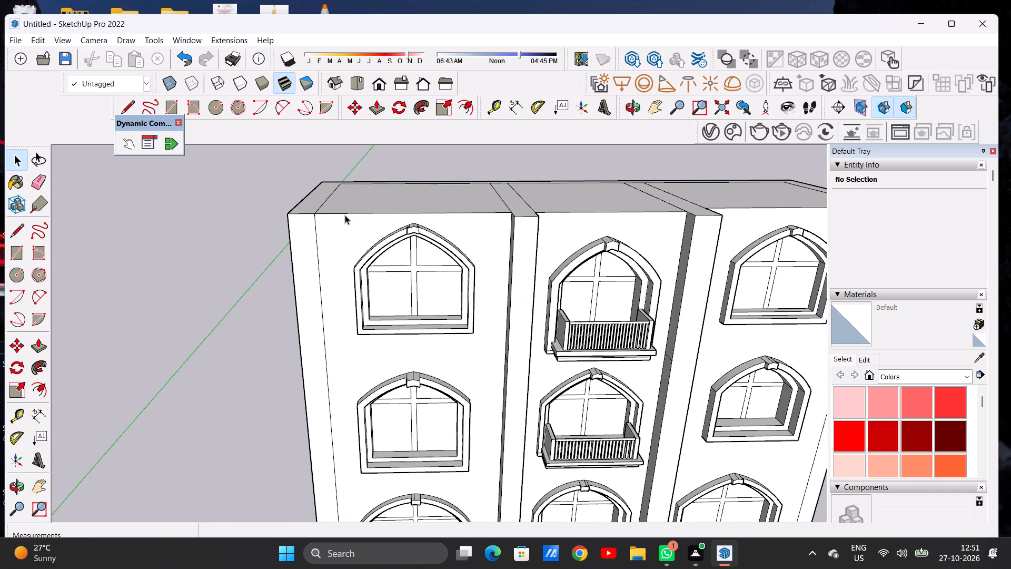
pyautogui.moveTo(348, 230); pyautogui.dragTo(510, 247, button='middle')
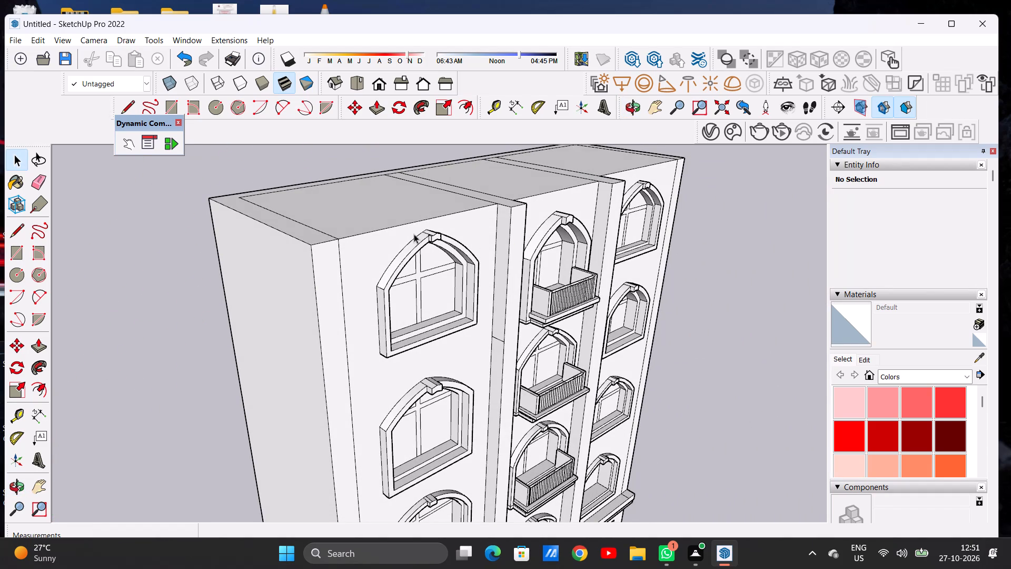
# Draw a triangular cornice profile at the roof's front-left corner, about 1' 1" tall and 10" outward, closed by a 1' 5 1/8" sloping line.
pyautogui.press('l')
pyautogui.scroll(4, 313, 248)
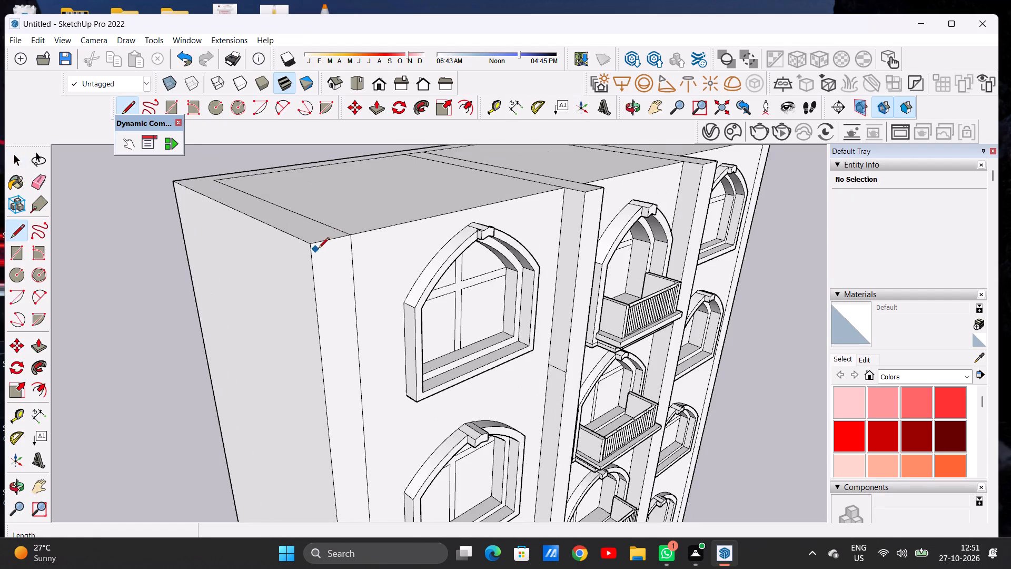
pyautogui.moveTo(254, 234); pyautogui.dragTo(159, 205, button='middle')
pyautogui.middleClick(159, 205)
pyautogui.middleClick(159, 205)
pyautogui.scroll(-17, 232, 217)
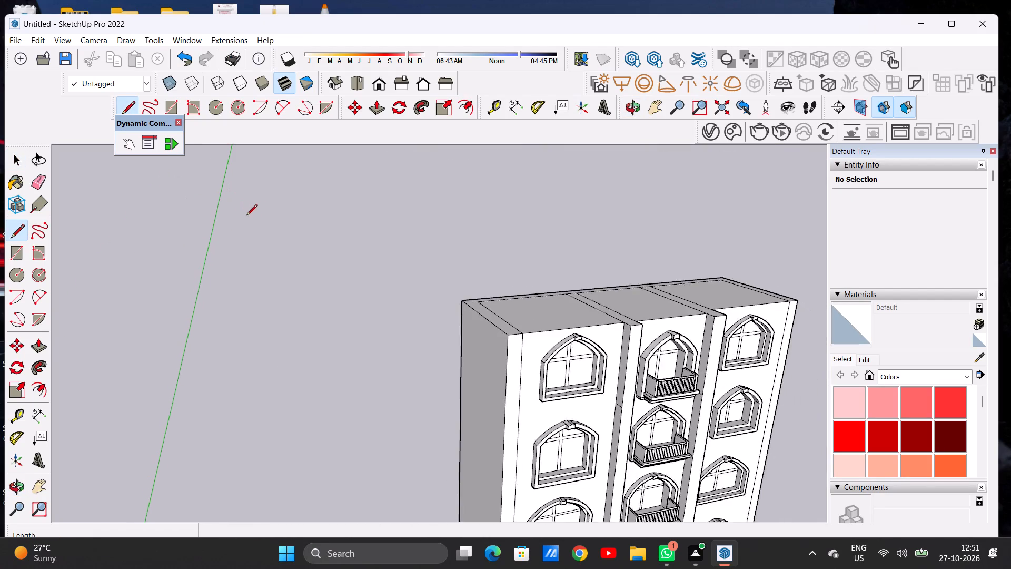
pyautogui.scroll(-3, 246, 216)
pyautogui.scroll(1, 272, 220)
pyautogui.scroll(-3, 280, 220)
pyautogui.scroll(7, 477, 249)
pyautogui.moveTo(414, 347); pyautogui.dragTo(343, 328, button='middle')
pyautogui.scroll(7, 329, 316)
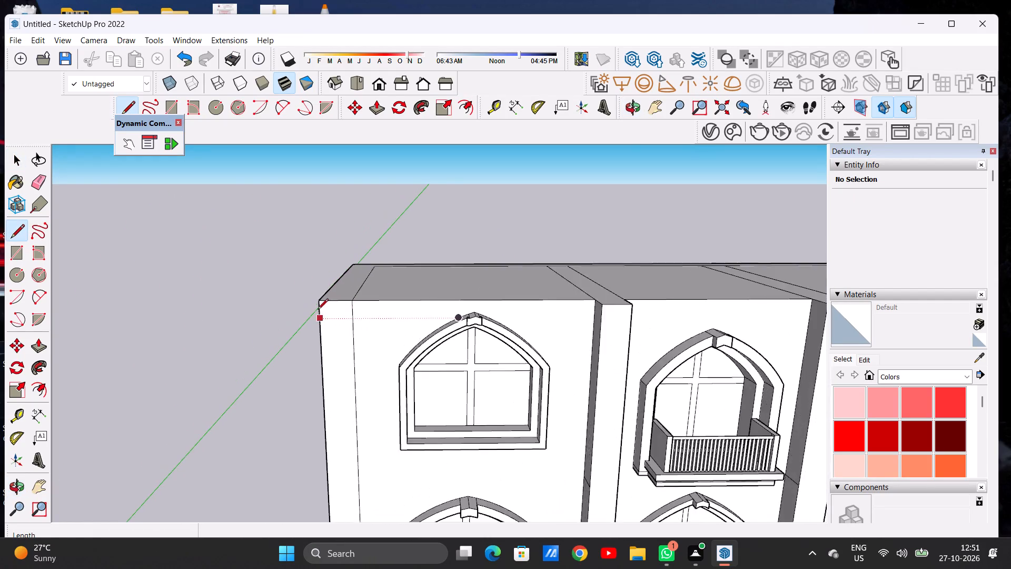
pyautogui.scroll(12, 318, 310)
pyautogui.scroll(-6, 334, 289)
pyautogui.click(339, 266)
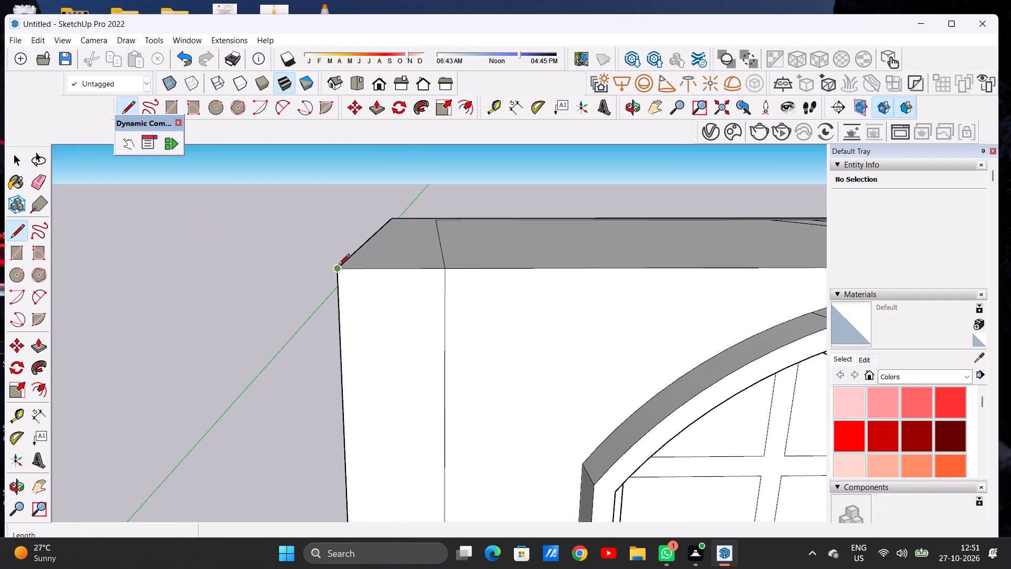
pyautogui.click(336, 194)
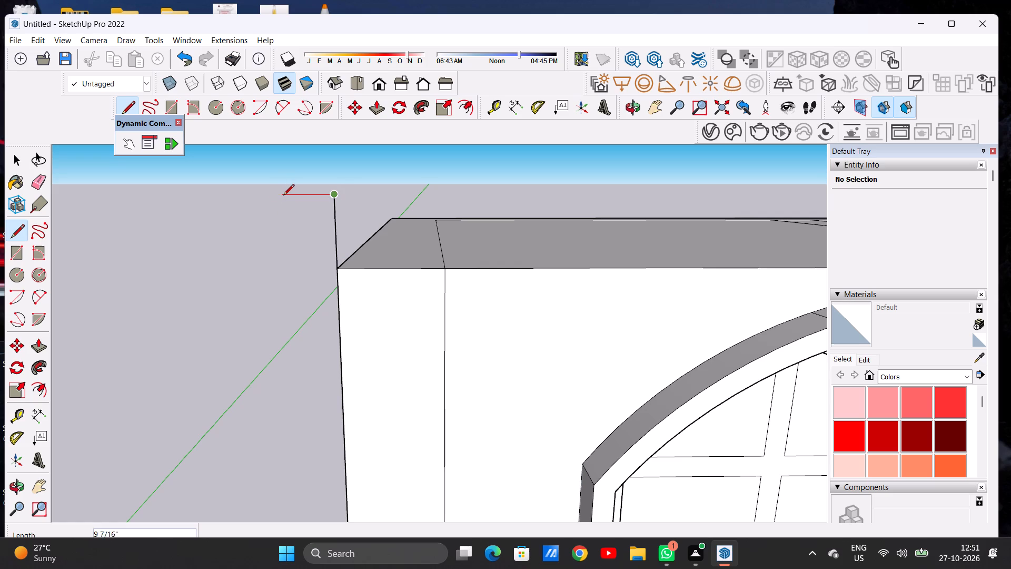
pyautogui.click(279, 197)
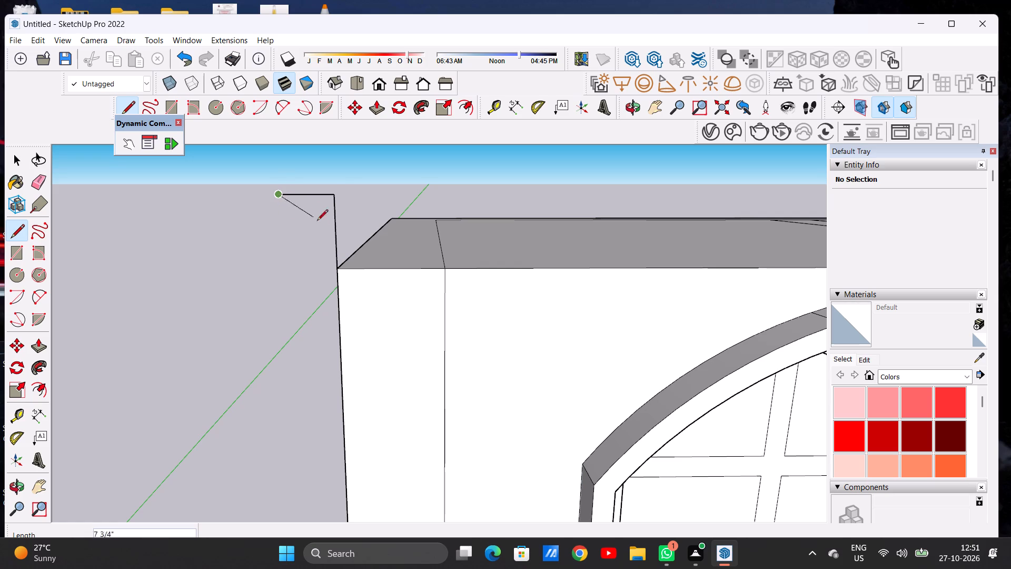
pyautogui.click(335, 272)
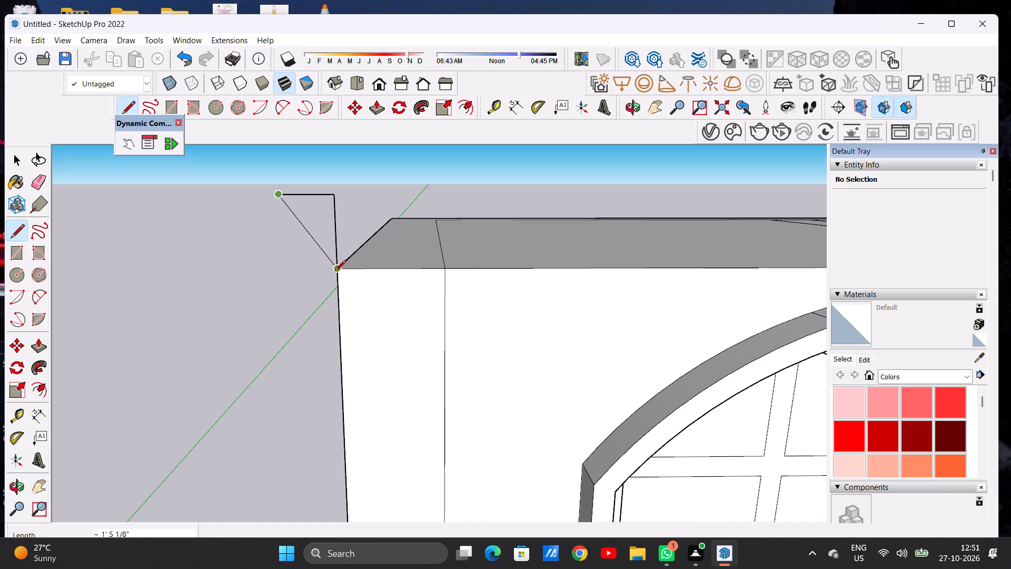
# Extrude the triangular cornice profile about 14' 3 3/8" along the left roof edge to the building's rear corner.
pyautogui.press('space')
pyautogui.scroll(-6, 309, 295)
pyautogui.moveTo(282, 308); pyautogui.dragTo(397, 308, button='middle')
pyautogui.moveTo(416, 308); pyautogui.dragTo(585, 299, button='middle')
pyautogui.moveTo(402, 300); pyautogui.dragTo(546, 319, button='middle')
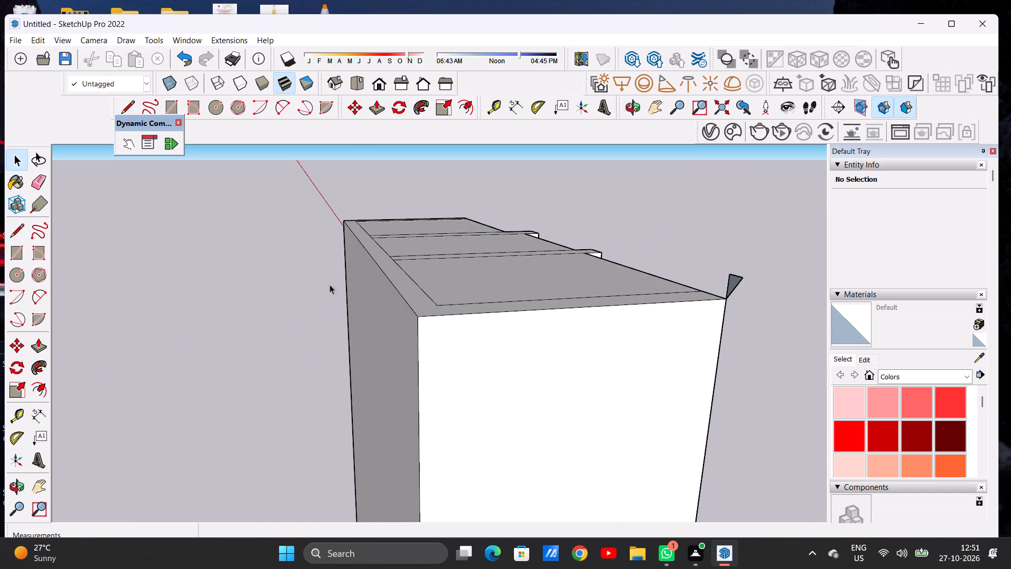
pyautogui.scroll(-6, 303, 283)
pyautogui.scroll(1, 510, 284)
pyautogui.scroll(-1, 508, 284)
pyautogui.scroll(2, 506, 283)
pyautogui.scroll(-1, 497, 283)
pyautogui.moveTo(452, 288); pyautogui.dragTo(502, 321, button='middle')
pyautogui.scroll(5, 523, 313)
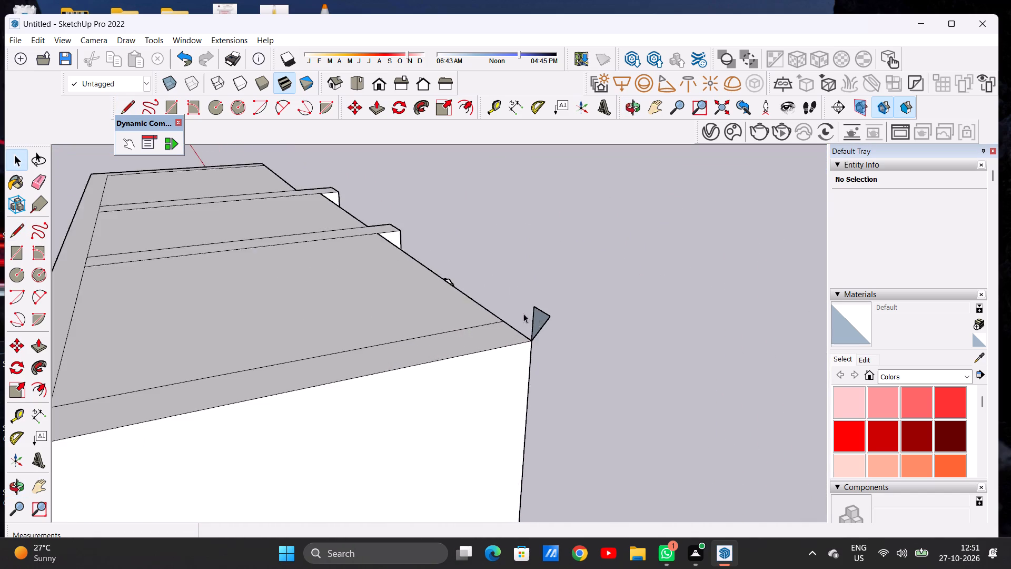
pyautogui.scroll(5, 523, 313)
pyautogui.press('p')
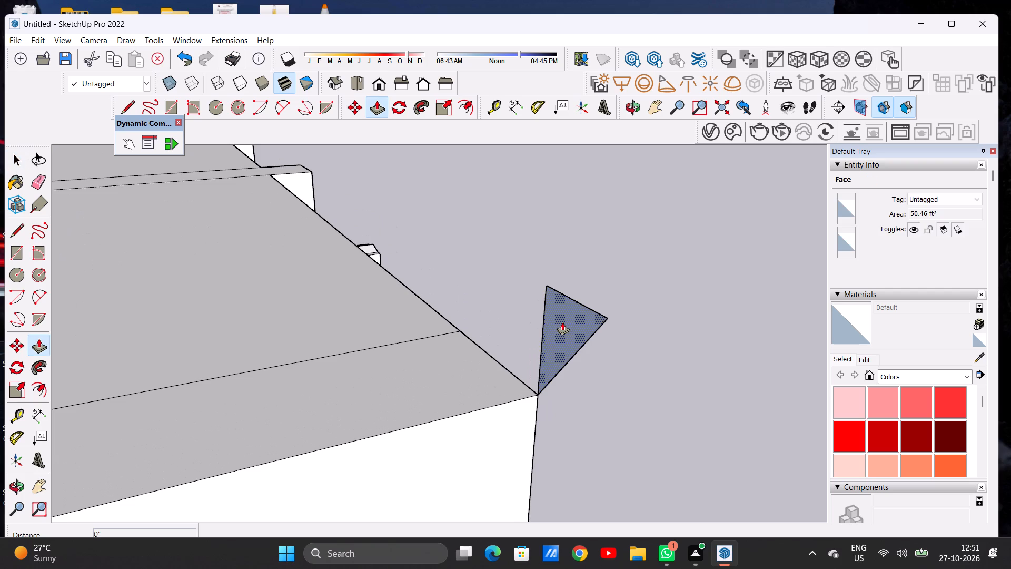
pyautogui.click(562, 322)
pyautogui.scroll(-16, 536, 302)
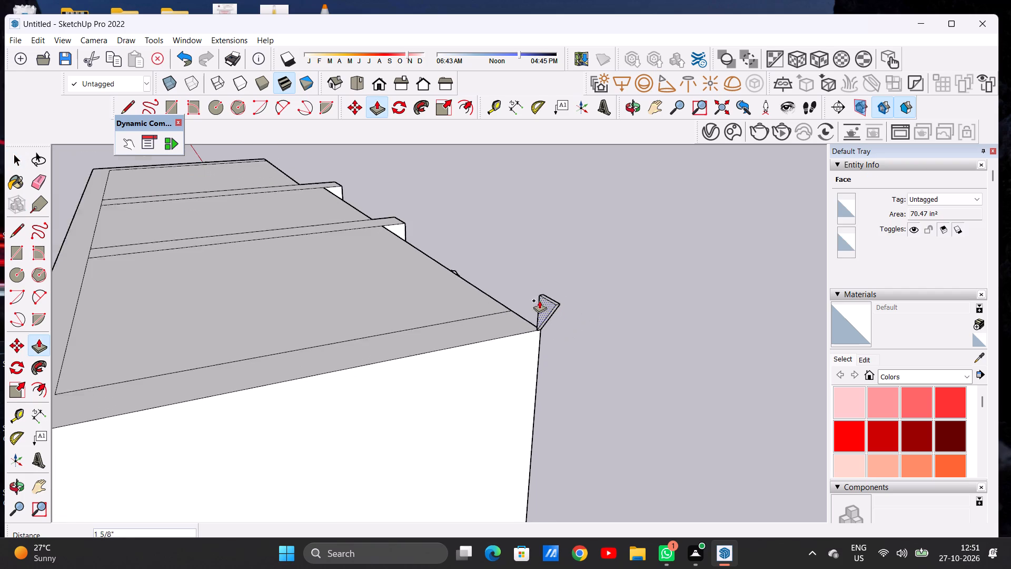
pyautogui.scroll(-1, 539, 300)
pyautogui.scroll(-6, 293, 316)
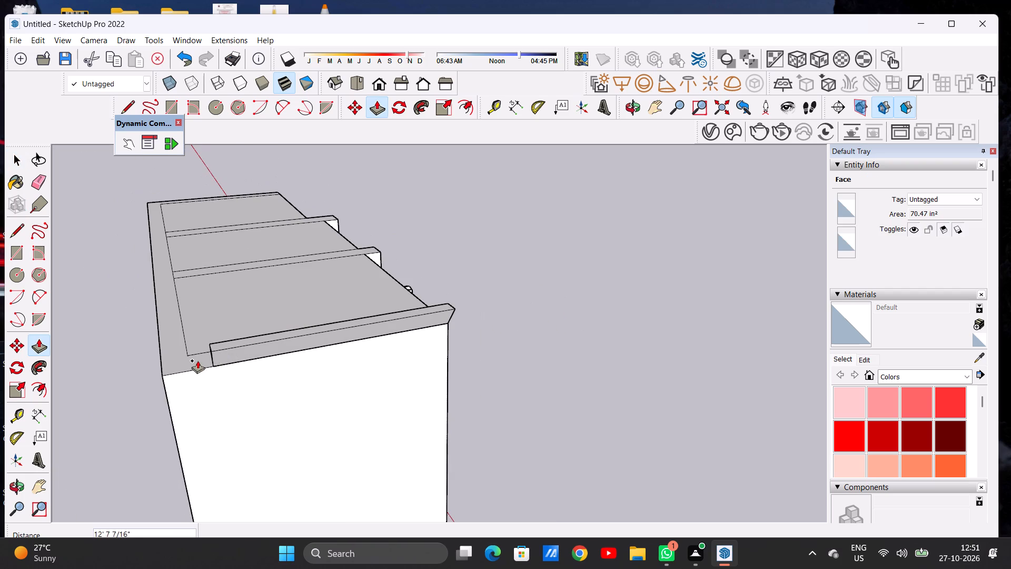
pyautogui.scroll(7, 197, 361)
pyautogui.scroll(-1, 168, 371)
pyautogui.scroll(5, 168, 371)
pyautogui.click(140, 391)
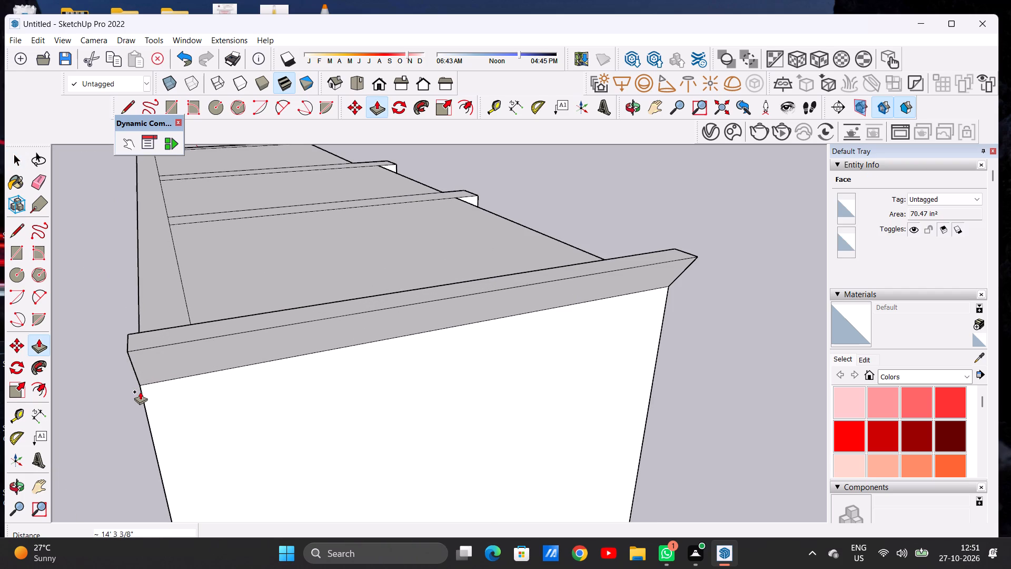
pyautogui.press('space')
# Examine the extruded cornice strip from the side and from the front, closing in on its front end.
pyautogui.scroll(-12, 311, 342)
pyautogui.moveTo(453, 338); pyautogui.dragTo(254, 300, button='middle')
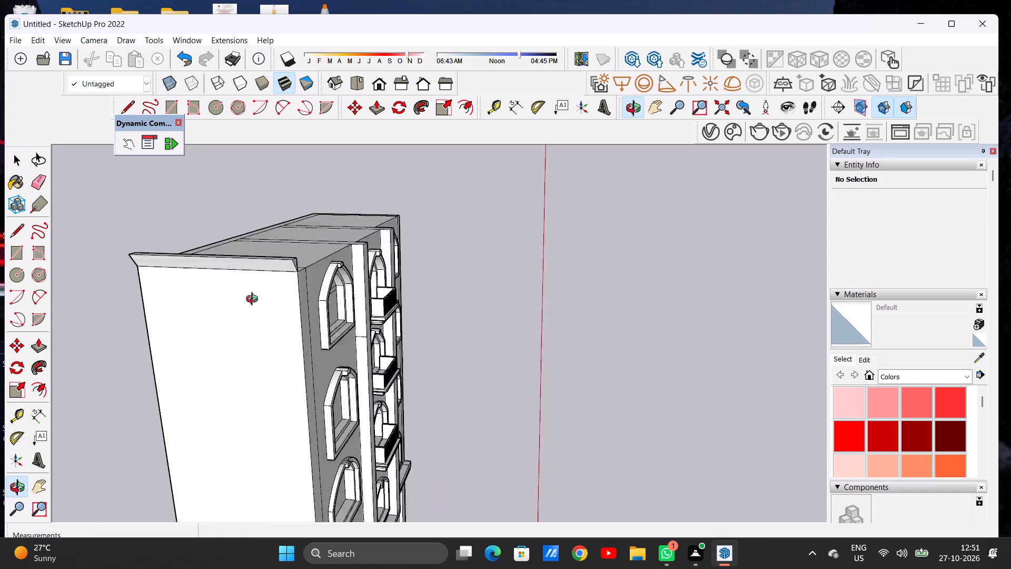
pyautogui.moveTo(254, 300); pyautogui.dragTo(97, 301, button='middle')
pyautogui.scroll(-6, 103, 301)
pyautogui.moveTo(252, 301); pyautogui.dragTo(148, 280, button='middle')
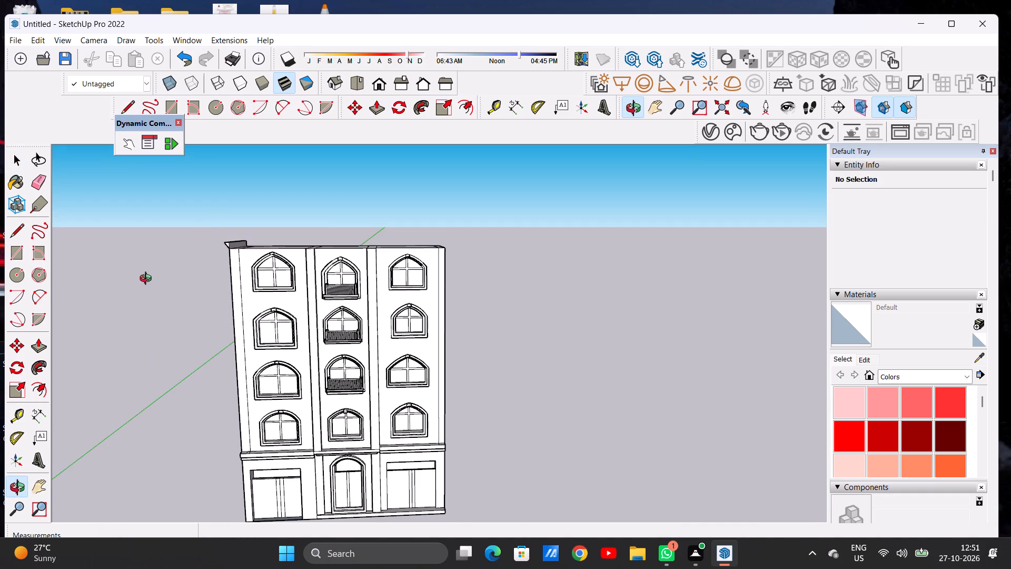
pyautogui.moveTo(148, 280); pyautogui.dragTo(158, 284, button='middle')
pyautogui.middleClick(158, 284)
pyautogui.scroll(11, 249, 218)
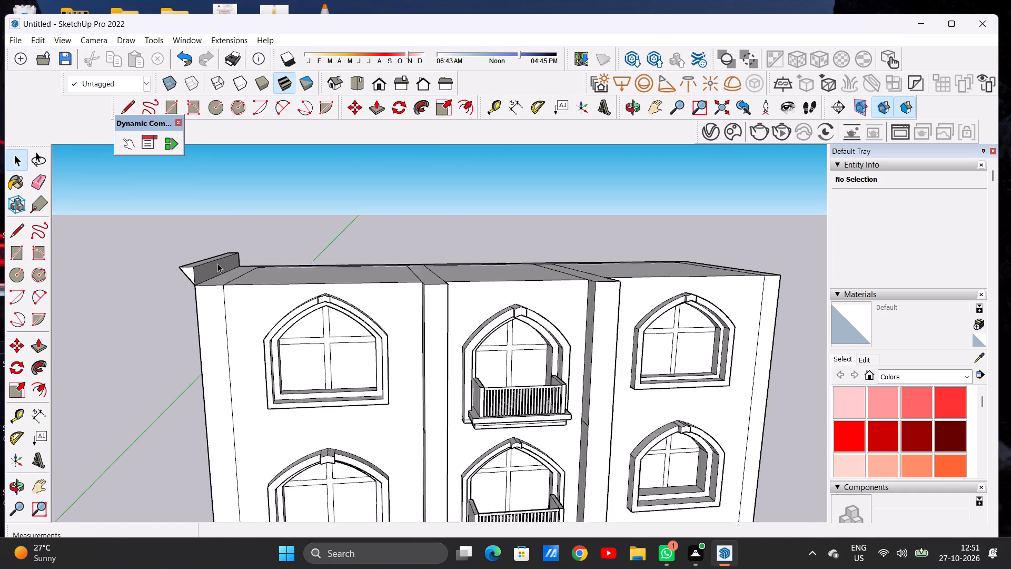
pyautogui.scroll(6, 217, 263)
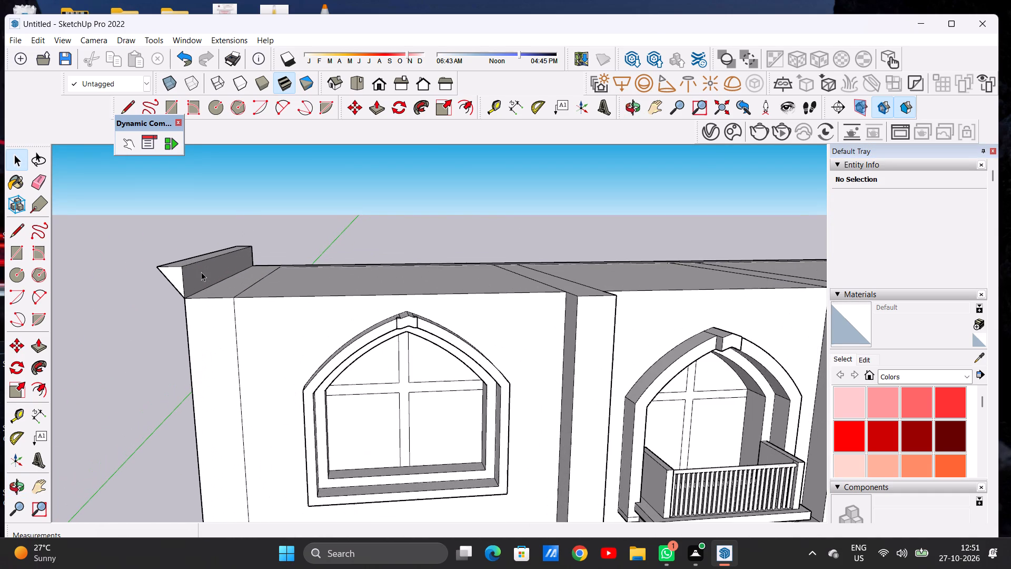
# Push/Pull the inner side face of the cornice strip about 14' 3 5/16" across the left bay to the first inner pilaster.
pyautogui.press('p')
pyautogui.click(189, 271)
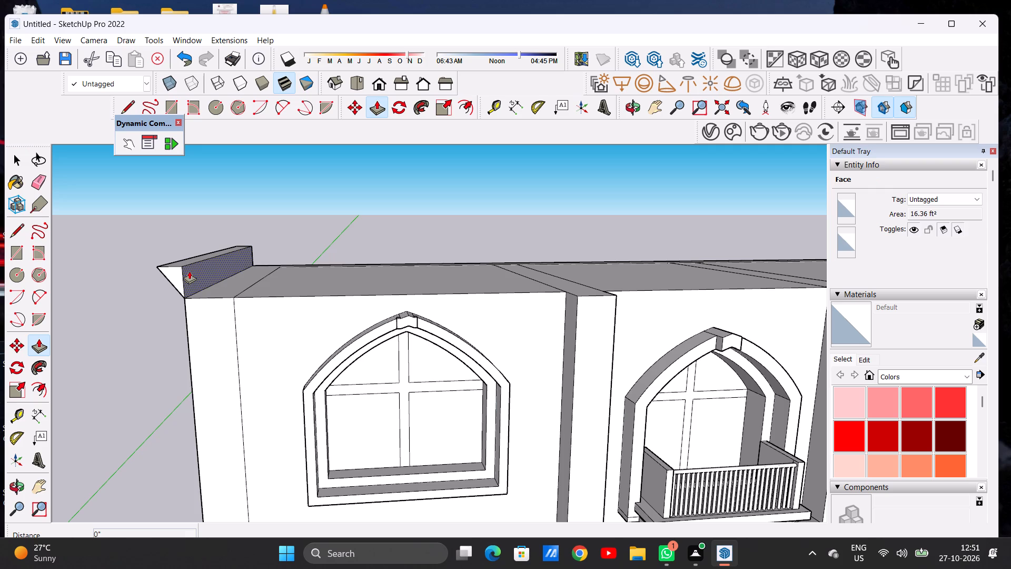
pyautogui.scroll(-9, 336, 273)
pyautogui.scroll(11, 521, 288)
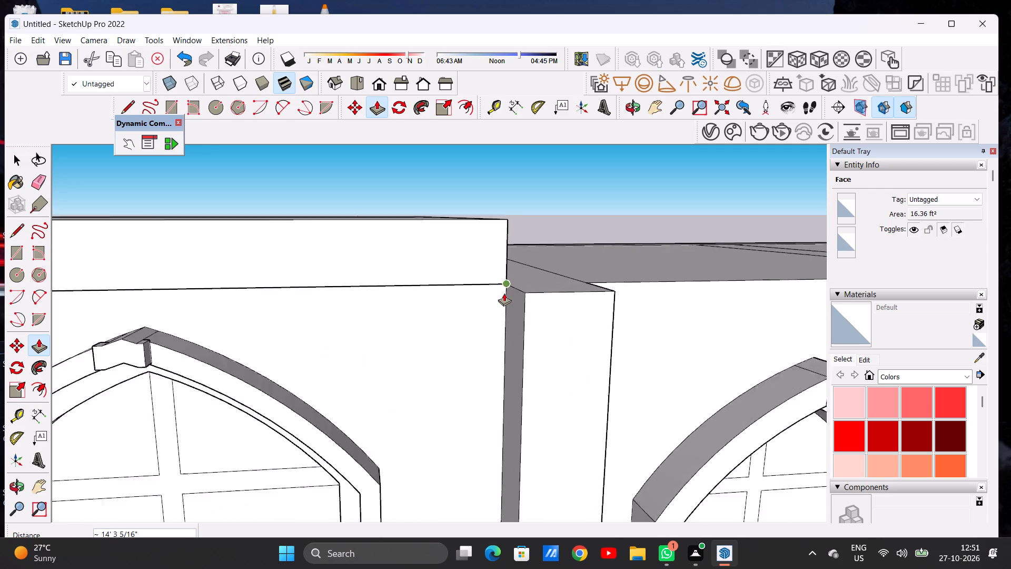
pyautogui.scroll(2, 504, 293)
pyautogui.click(510, 286)
pyautogui.press('space')
# Examine the widened cornice over the left bay and the top of the adjoining pilaster from the front and above.
pyautogui.scroll(-10, 381, 284)
pyautogui.scroll(1, 332, 292)
pyautogui.scroll(-8, 332, 292)
pyautogui.moveTo(348, 302); pyautogui.dragTo(335, 289, button='middle')
pyautogui.scroll(-3, 331, 288)
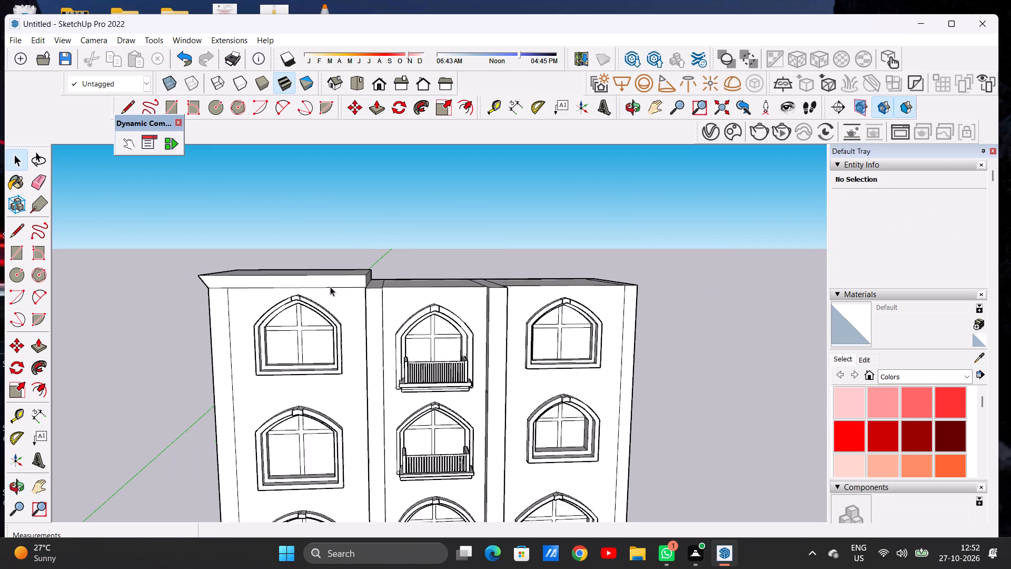
pyautogui.scroll(-1, 330, 287)
pyautogui.scroll(4, 357, 281)
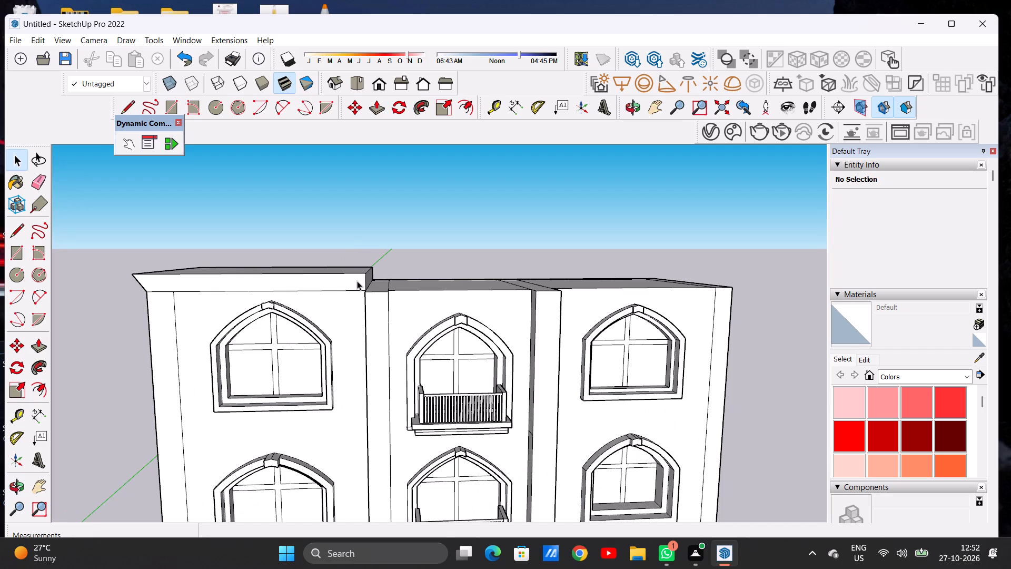
pyautogui.scroll(-2, 353, 280)
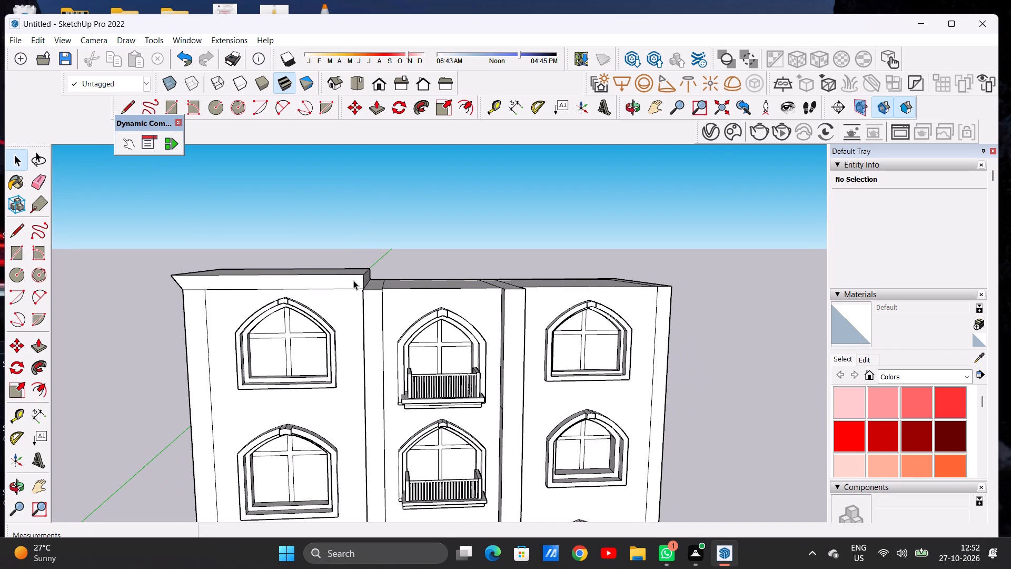
pyautogui.moveTo(349, 291); pyautogui.dragTo(358, 296, button='middle')
pyautogui.moveTo(364, 299); pyautogui.dragTo(403, 334, button='middle')
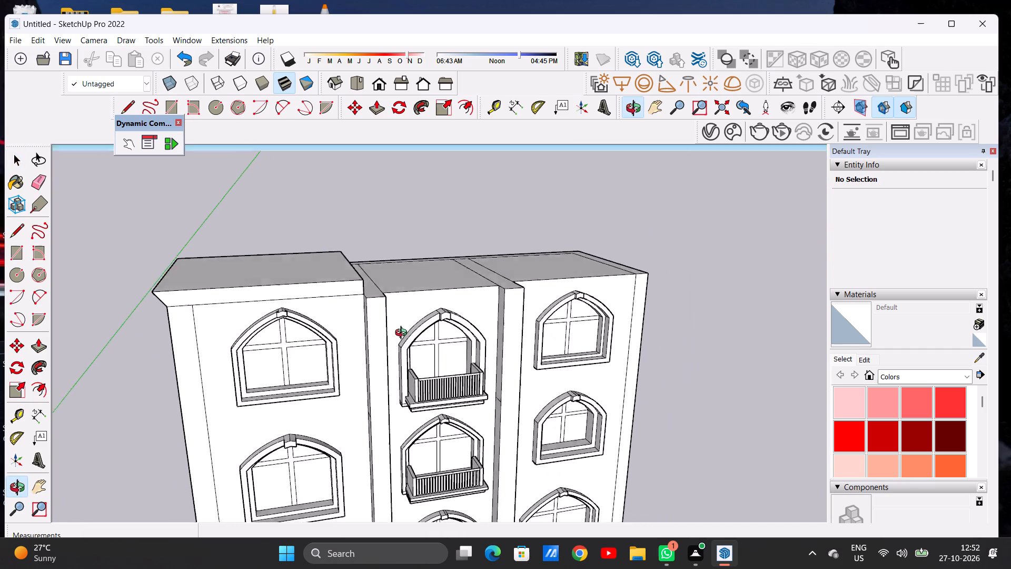
pyautogui.moveTo(403, 334); pyautogui.dragTo(403, 342, button='middle')
pyautogui.scroll(5, 381, 301)
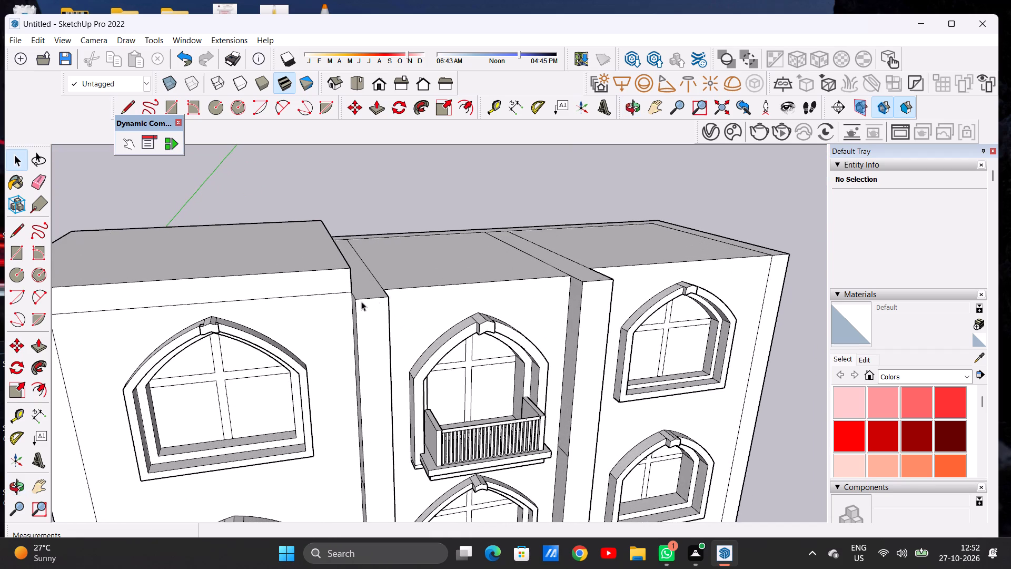
pyautogui.scroll(-4, 341, 301)
pyautogui.moveTo(375, 305); pyautogui.dragTo(324, 279, button='middle')
pyautogui.scroll(7, 373, 281)
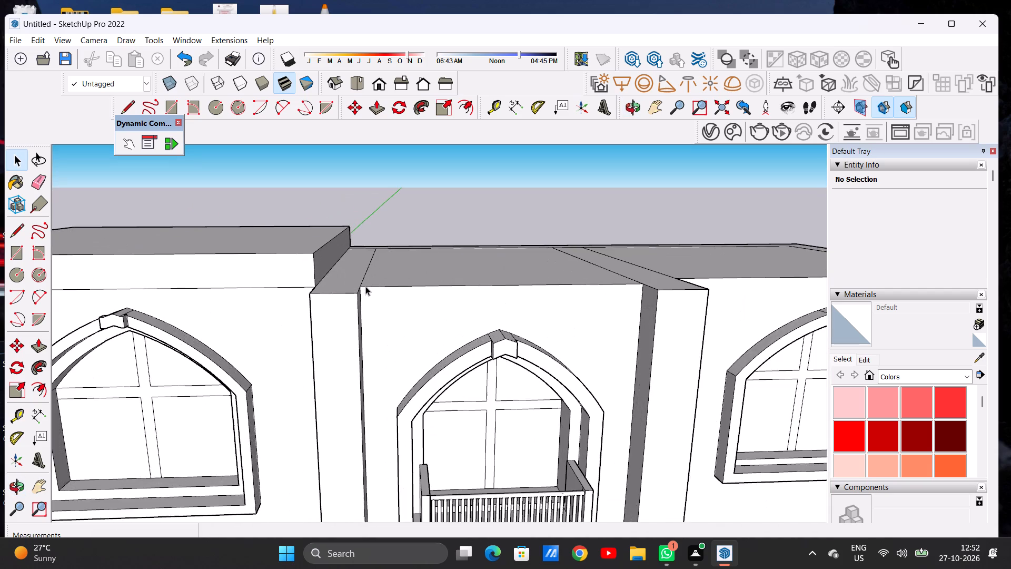
pyautogui.moveTo(360, 300); pyautogui.dragTo(370, 292, button='middle')
pyautogui.middleClick(370, 292)
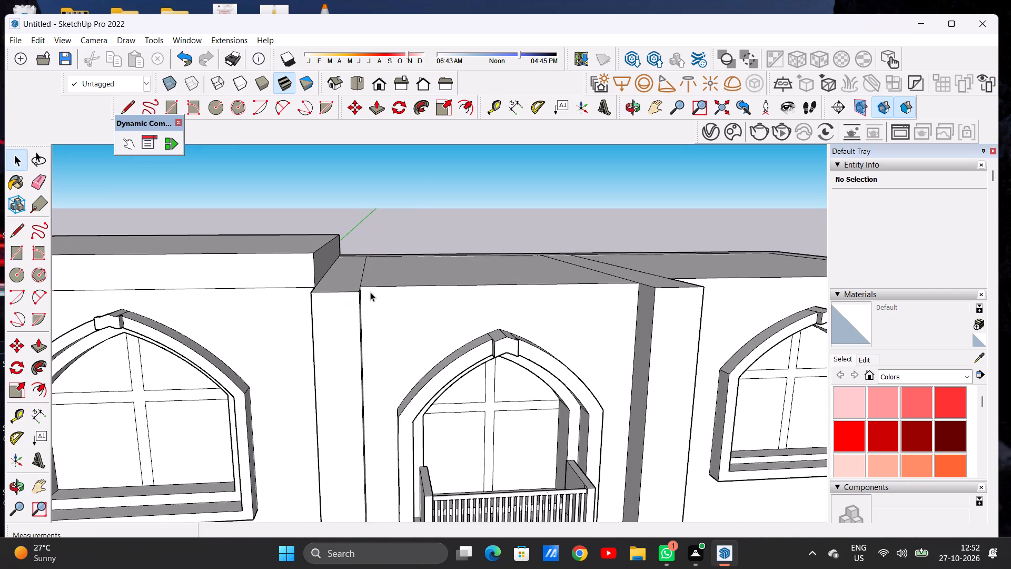
# Draw a triangular profile on the first inner pilaster's front top corner, about 1' 7 3/4" tall and 1' 1 5/8" wide, closed by a sloping line.
pyautogui.press('l')
pyautogui.scroll(1, 361, 283)
pyautogui.scroll(-1, 361, 283)
pyautogui.scroll(4, 361, 283)
pyautogui.moveTo(341, 308); pyautogui.dragTo(335, 310, button='middle')
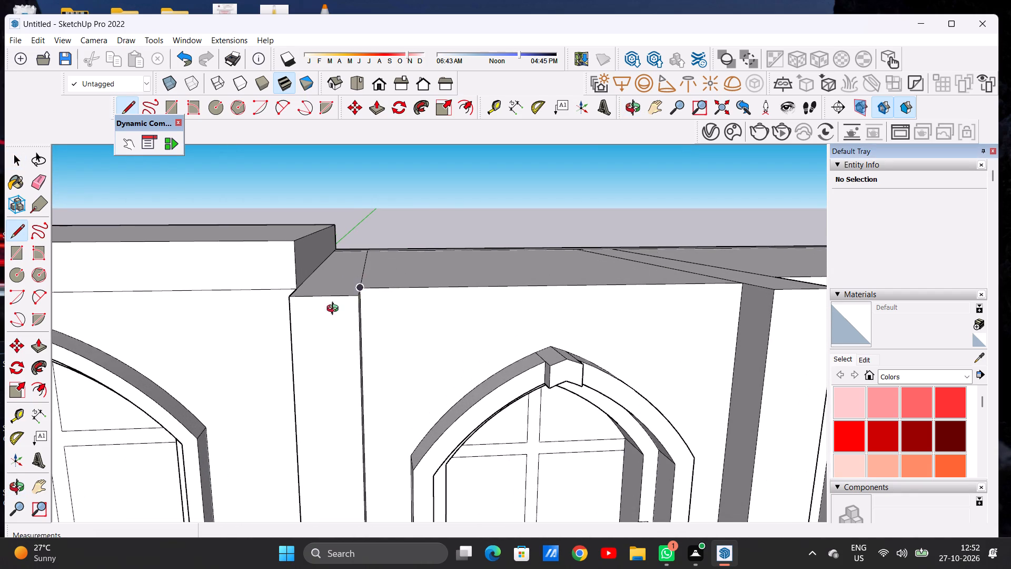
pyautogui.moveTo(335, 310); pyautogui.dragTo(245, 327, button='middle')
pyautogui.moveTo(247, 329); pyautogui.dragTo(355, 380, button='middle')
pyautogui.click(393, 338)
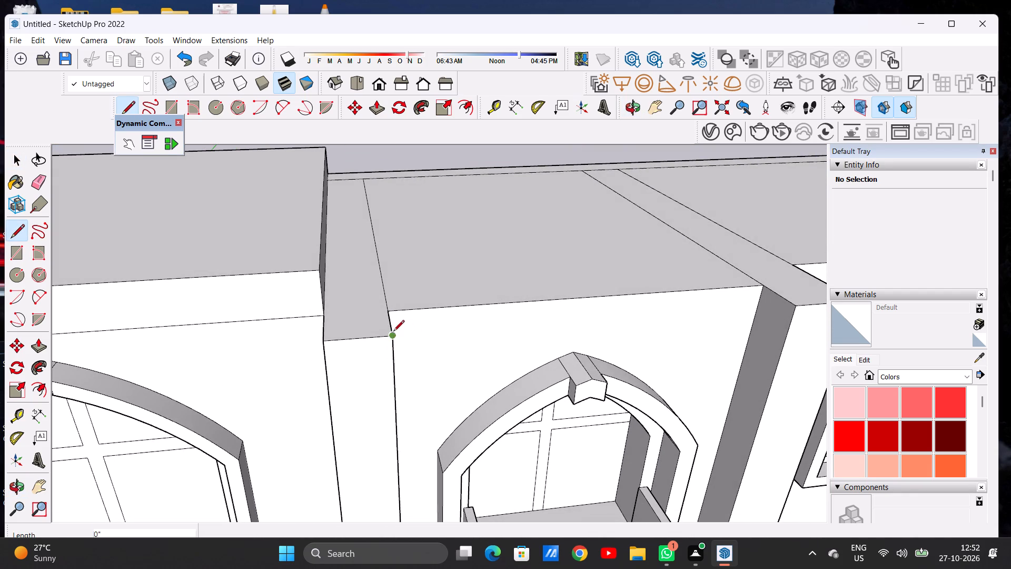
pyautogui.scroll(-8, 407, 301)
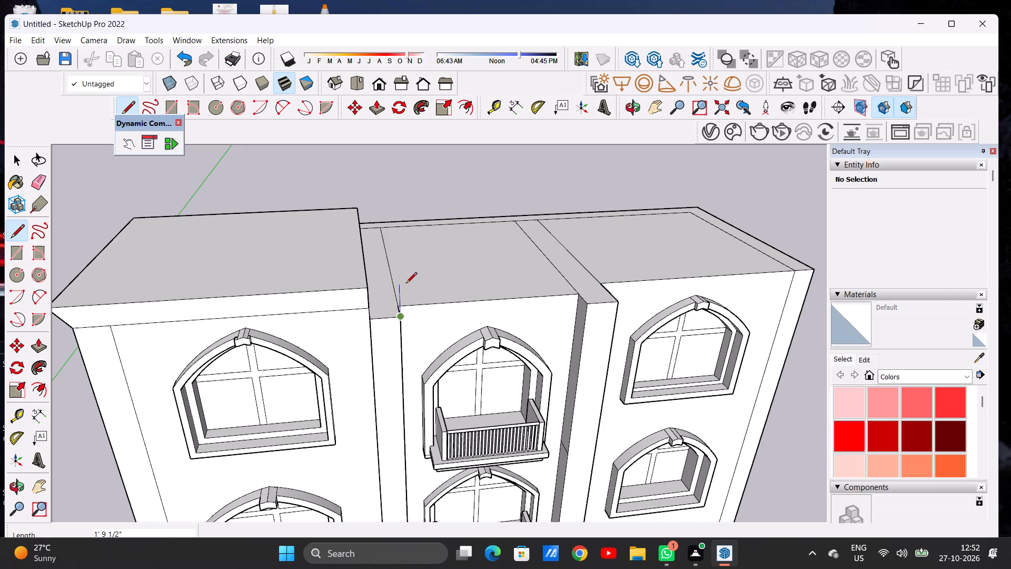
pyautogui.scroll(5, 406, 284)
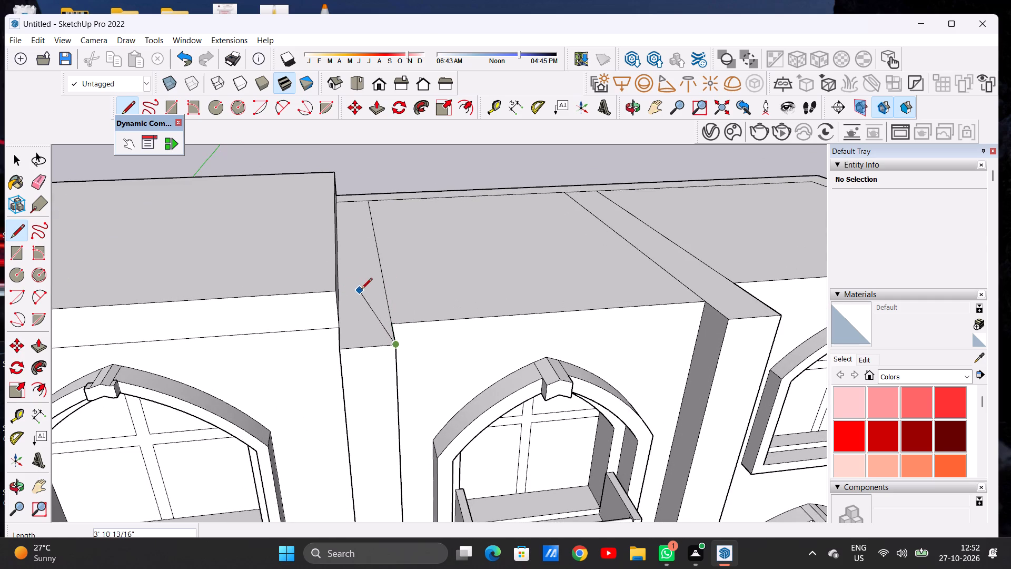
pyautogui.click(397, 289)
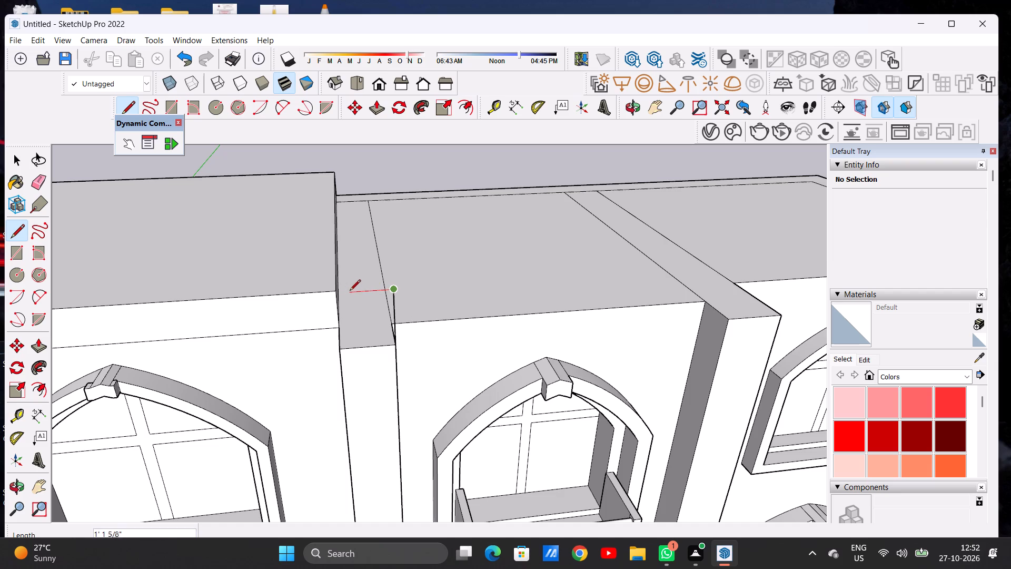
pyautogui.click(348, 291)
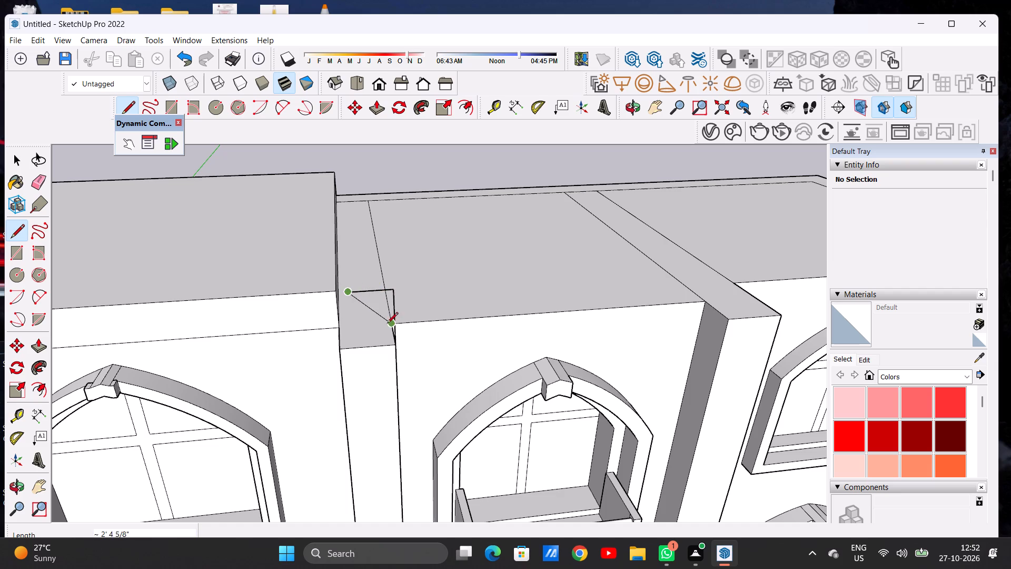
pyautogui.click(395, 342)
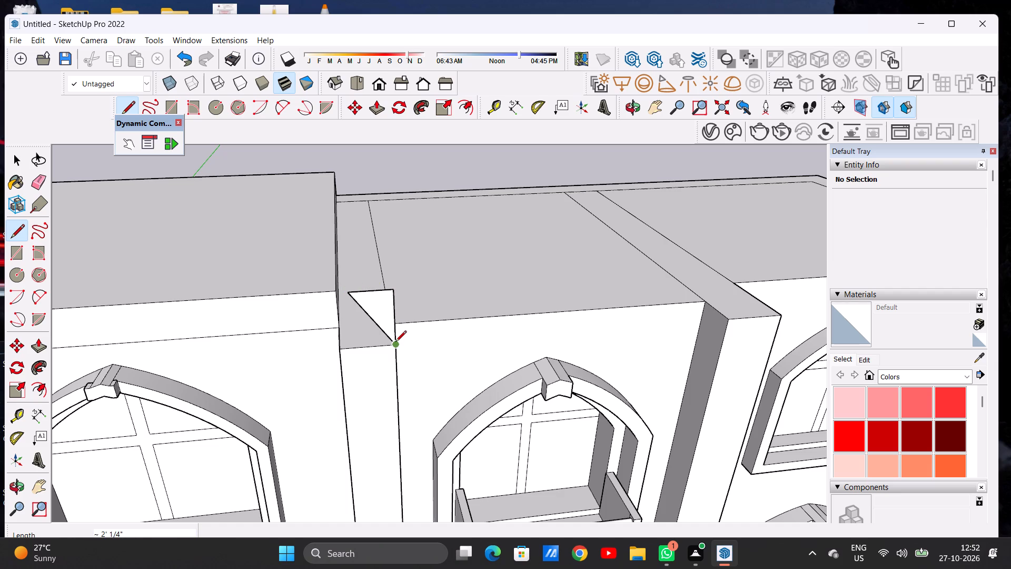
pyautogui.press('space')
# Extrude the pilaster's triangular profile about 15' 6 1/2" along the roof to the building's rear edge.
pyautogui.scroll(-1, 364, 323)
pyautogui.scroll(1, 364, 322)
pyautogui.scroll(-5, 363, 322)
pyautogui.moveTo(419, 312); pyautogui.dragTo(173, 333, button='middle')
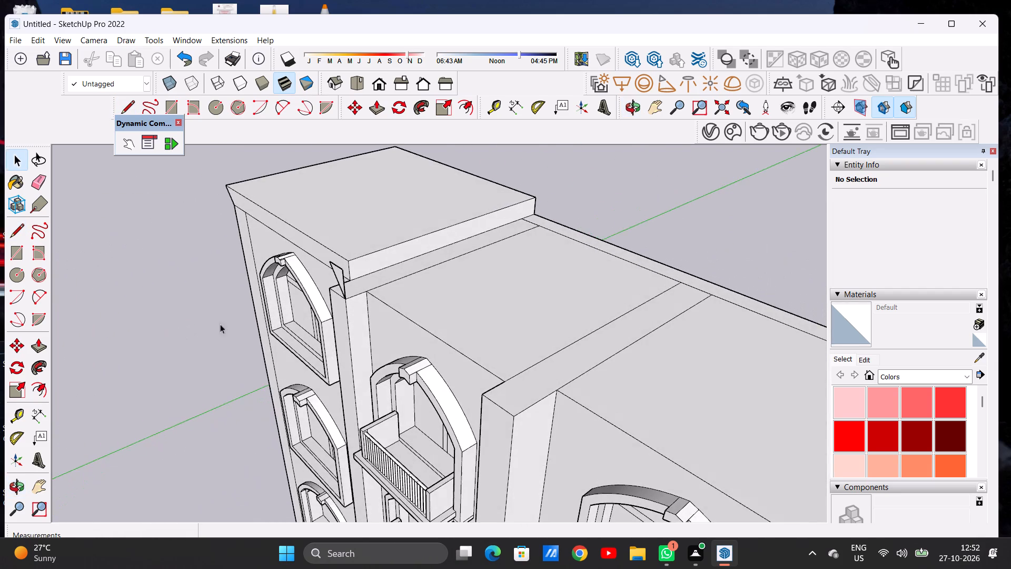
pyautogui.scroll(4, 322, 300)
pyautogui.moveTo(425, 295); pyautogui.dragTo(211, 327, button='middle')
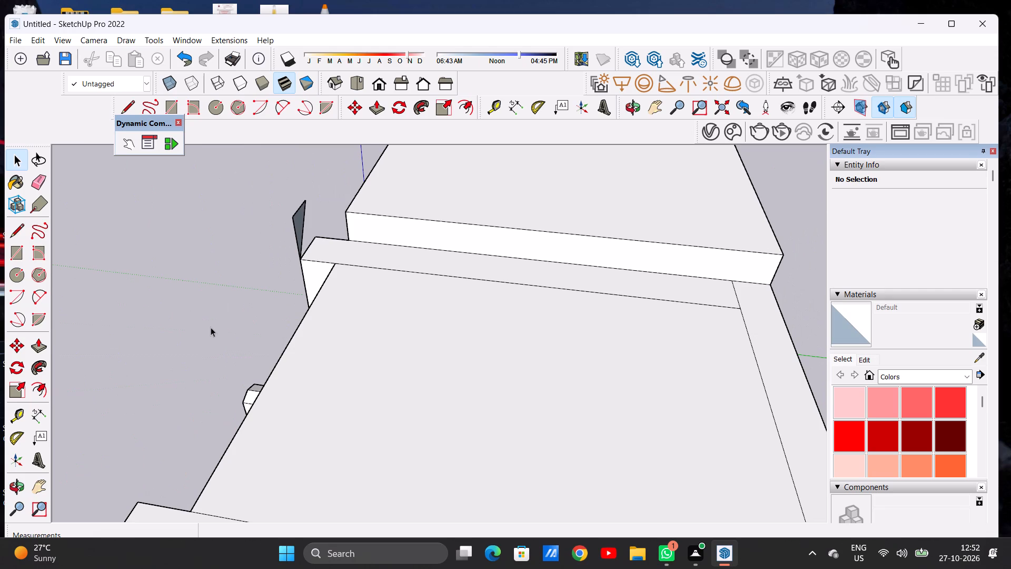
pyautogui.press('p')
pyautogui.scroll(2, 311, 217)
pyautogui.scroll(-1, 310, 217)
pyautogui.scroll(1, 308, 218)
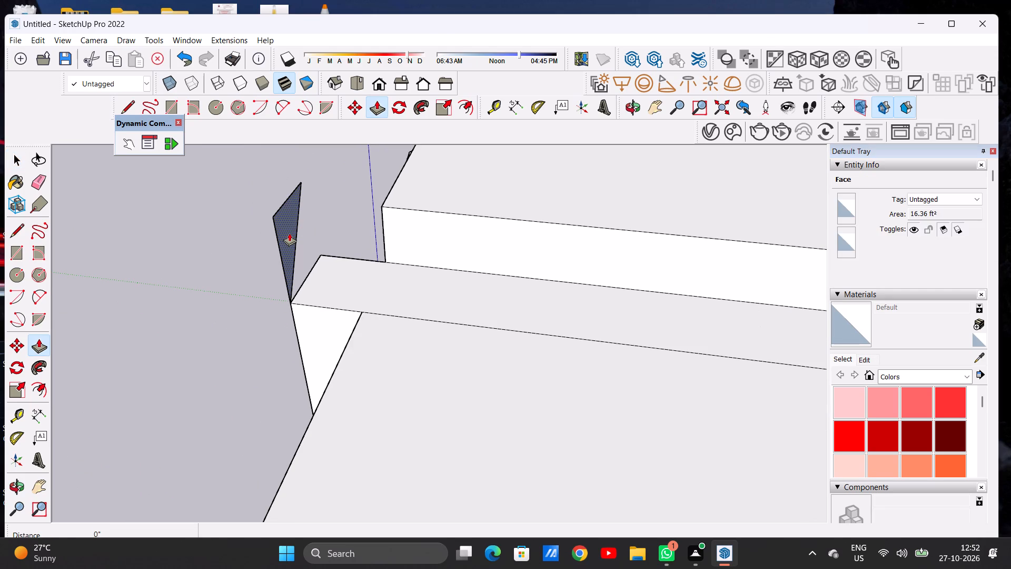
pyautogui.click(289, 233)
pyautogui.scroll(-20, 453, 250)
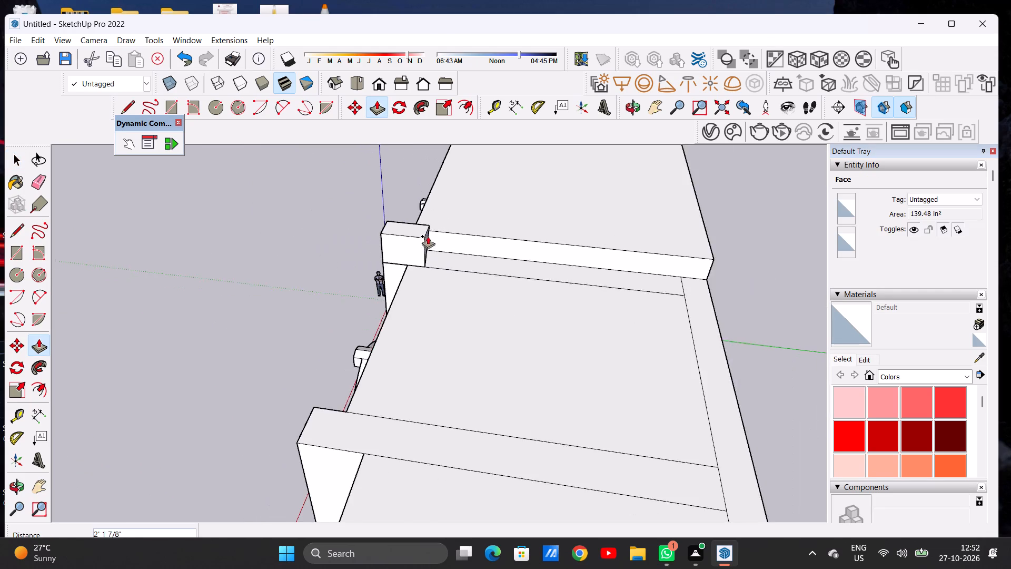
pyautogui.scroll(-4, 428, 236)
pyautogui.scroll(7, 580, 262)
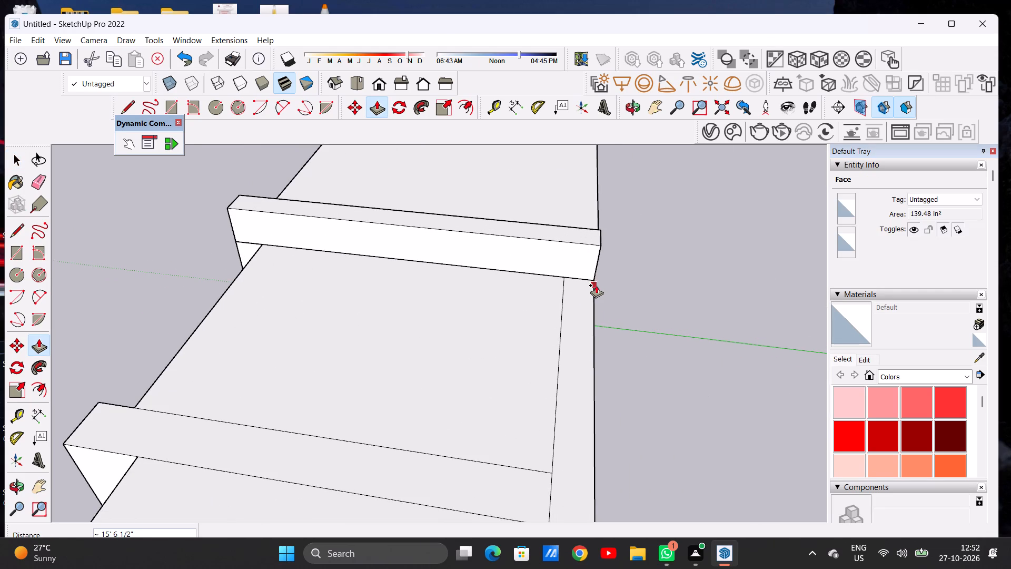
pyautogui.click(596, 286)
pyautogui.press('space')
# Examine the new pilaster cornice strip from the front and above, focusing on the gap beside the left bay's cornice.
pyautogui.scroll(-4, 569, 258)
pyautogui.moveTo(315, 278); pyautogui.dragTo(314, 277, button='middle')
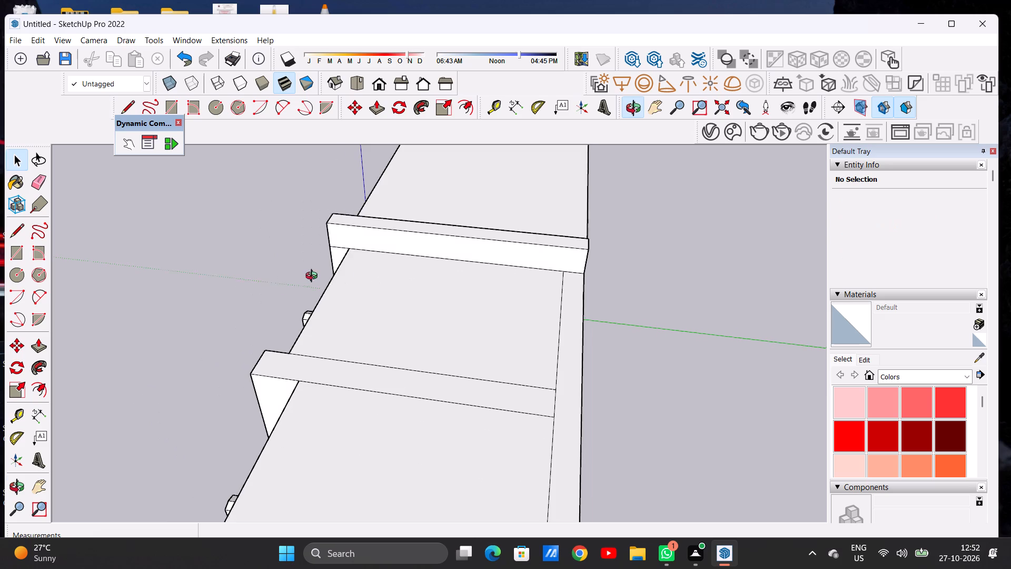
pyautogui.moveTo(314, 277); pyautogui.dragTo(613, 231, button='middle')
pyautogui.scroll(-4, 431, 242)
pyautogui.moveTo(402, 261); pyautogui.dragTo(484, 216, button='middle')
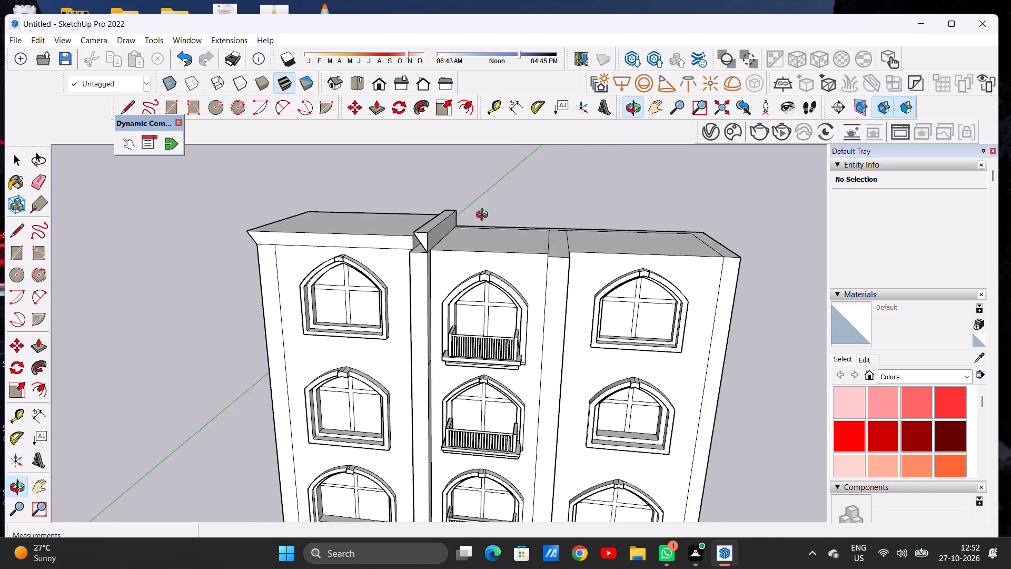
pyautogui.moveTo(484, 216); pyautogui.dragTo(487, 209, button='middle')
pyautogui.scroll(6, 434, 235)
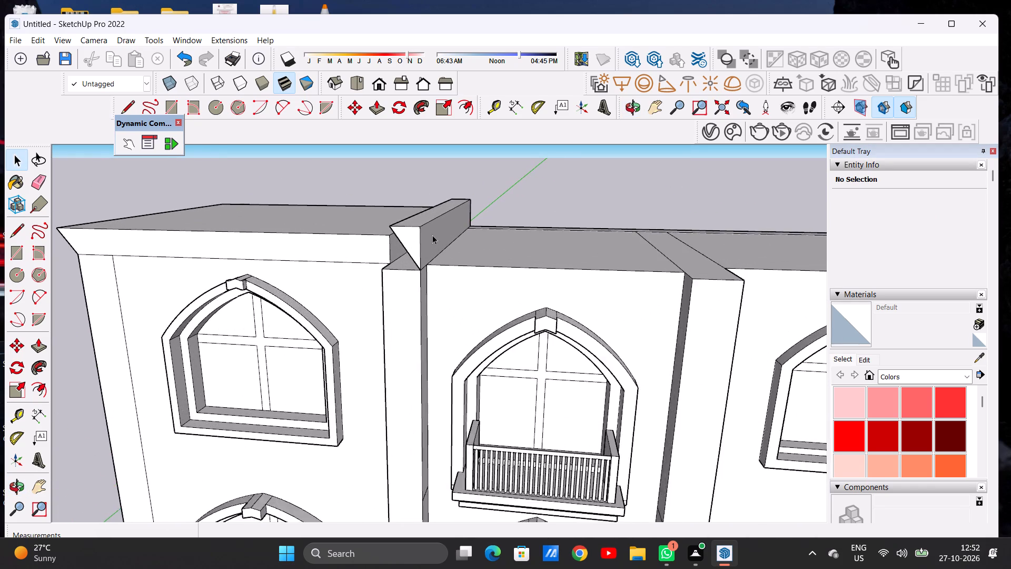
pyautogui.scroll(3, 432, 235)
pyautogui.moveTo(423, 240); pyautogui.dragTo(449, 227, button='middle')
pyautogui.middleClick(449, 227)
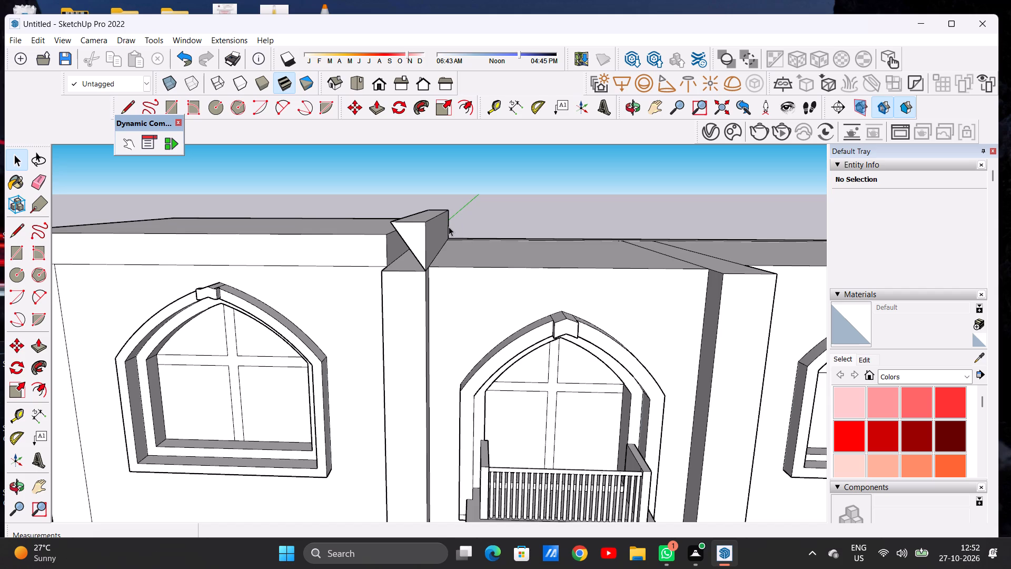
pyautogui.moveTo(361, 244); pyautogui.dragTo(416, 218, button='middle')
pyautogui.moveTo(400, 249); pyautogui.dragTo(364, 255, button='middle')
# Push/Pull the end face of the left bay's cornice about 6 15/16" toward the pilaster's cornice strip.
pyautogui.scroll(2, 364, 255)
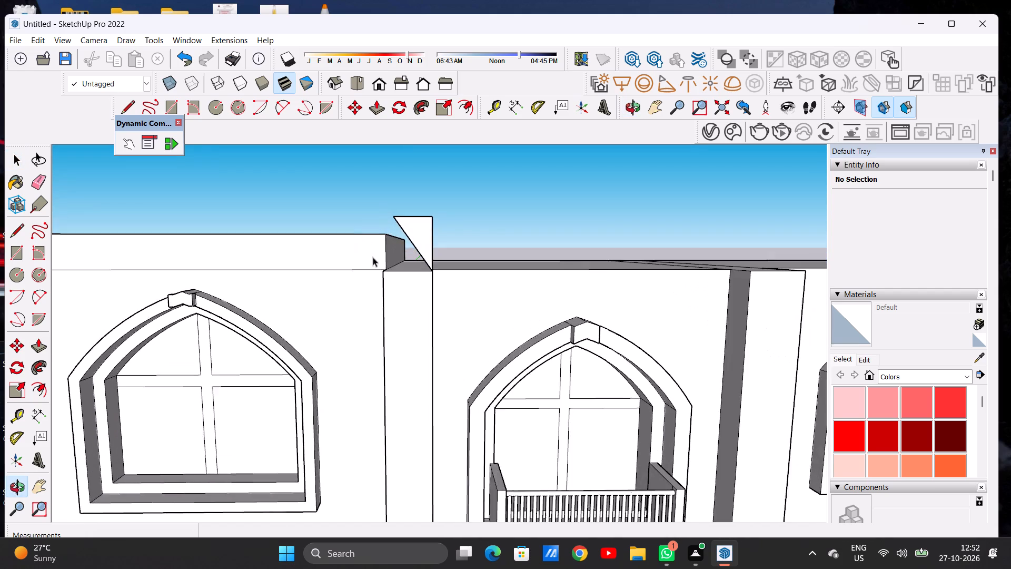
pyautogui.scroll(4, 373, 257)
pyautogui.press('p')
pyautogui.scroll(5, 395, 255)
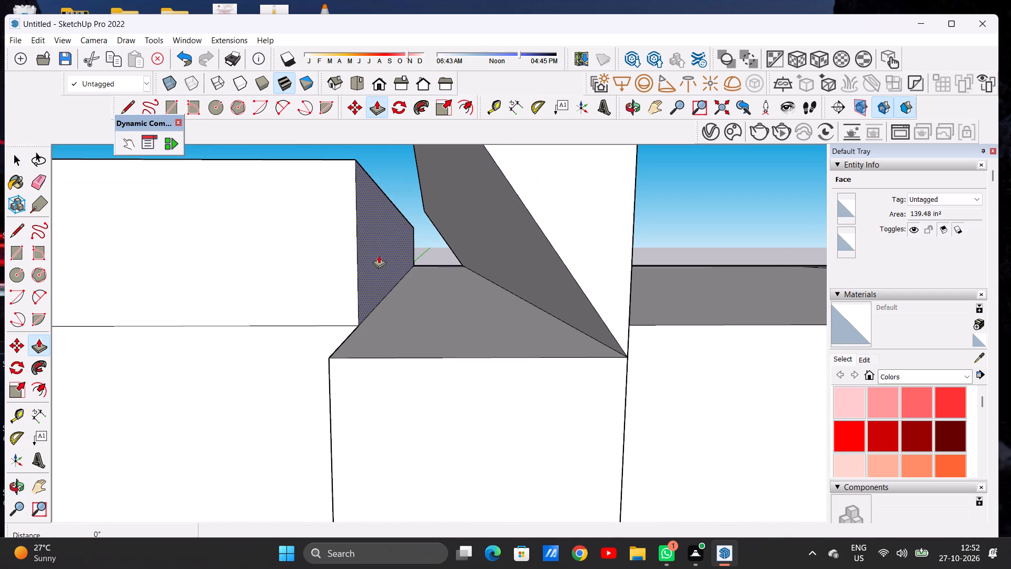
pyautogui.click(379, 256)
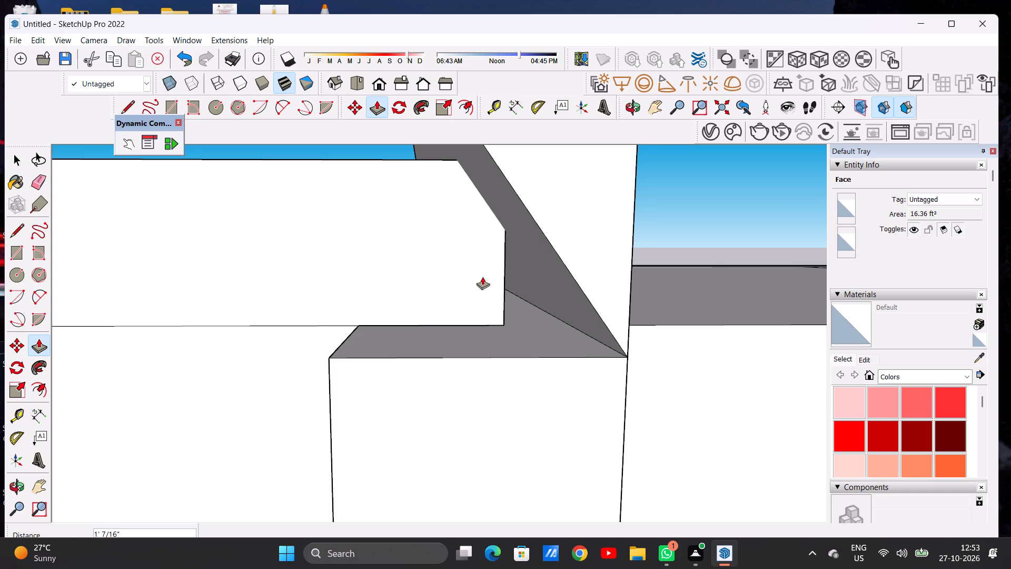
pyautogui.click(437, 272)
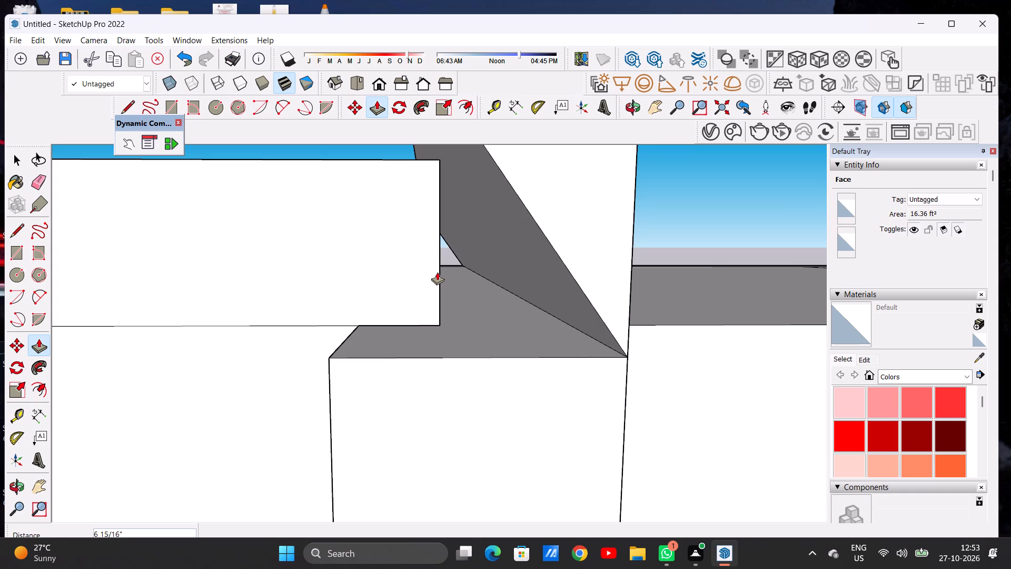
pyautogui.press('space')
# Examine the junction between the left bay's cornice and the pilaster's cornice strip from the front and above.
pyautogui.scroll(-20, 376, 267)
pyautogui.scroll(-3, 376, 267)
pyautogui.moveTo(398, 266); pyautogui.dragTo(431, 260, button='middle')
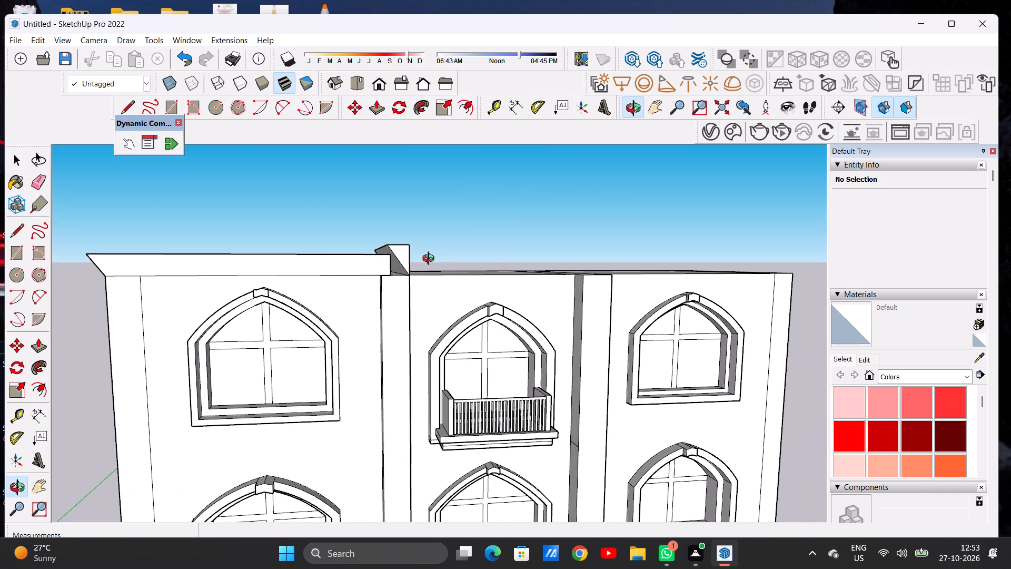
pyautogui.moveTo(431, 260); pyautogui.dragTo(405, 279, button='middle')
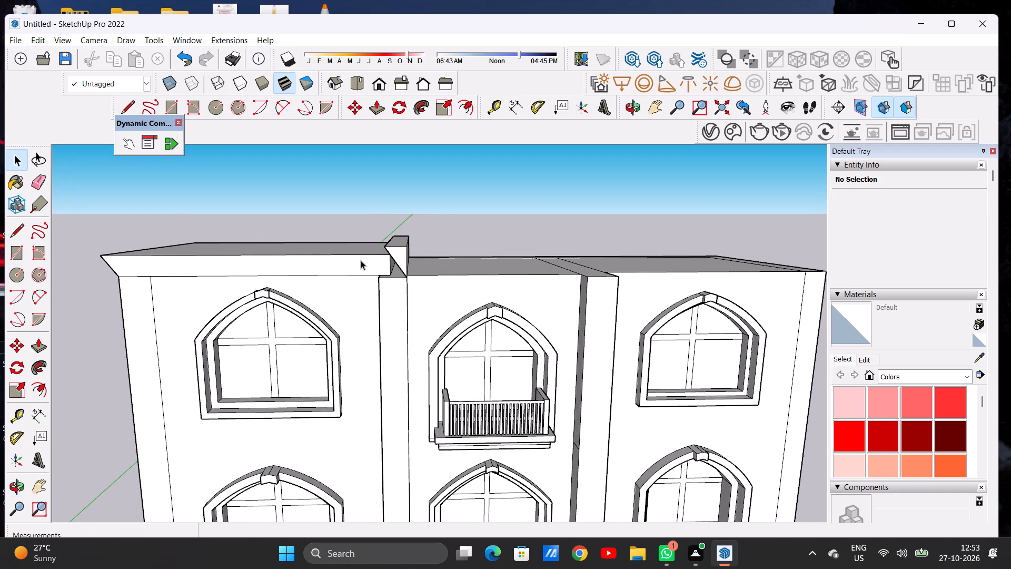
pyautogui.scroll(-5, 358, 254)
pyautogui.moveTo(373, 281); pyautogui.dragTo(375, 263, button='middle')
pyautogui.scroll(-6, 366, 250)
pyautogui.scroll(16, 375, 261)
pyautogui.moveTo(413, 242); pyautogui.dragTo(345, 324, button='middle')
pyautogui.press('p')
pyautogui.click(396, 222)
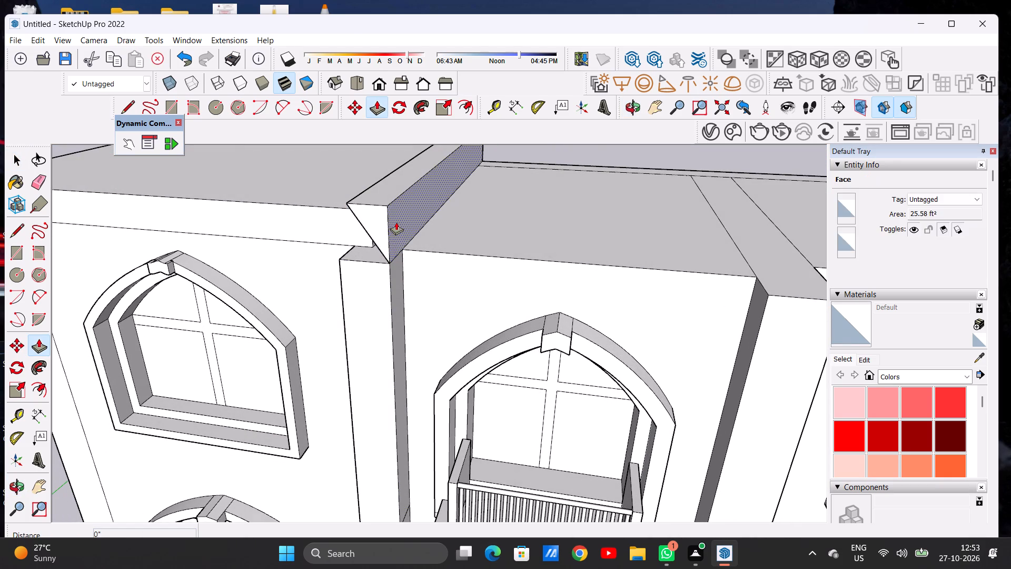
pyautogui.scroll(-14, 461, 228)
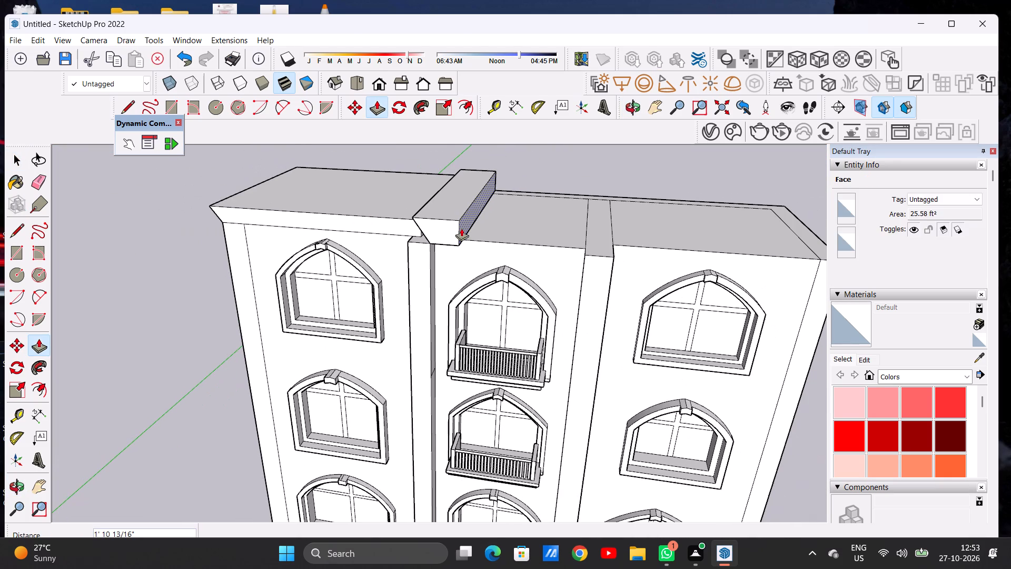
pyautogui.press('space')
# Draw a triangular cornice profile at the right pilaster's top front corner, about 1' 8 5/16" high and 11 7/16" wide.
pyautogui.scroll(-5, 464, 237)
pyautogui.moveTo(522, 248); pyautogui.dragTo(539, 190, button='middle')
pyautogui.scroll(7, 541, 222)
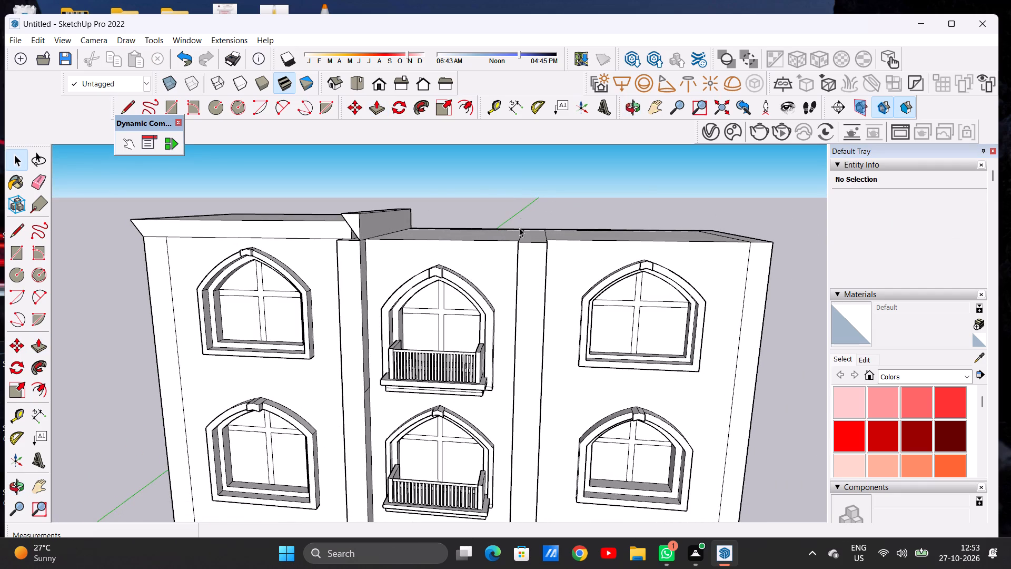
pyautogui.scroll(4, 531, 240)
pyautogui.moveTo(514, 242); pyautogui.dragTo(516, 241, button='middle')
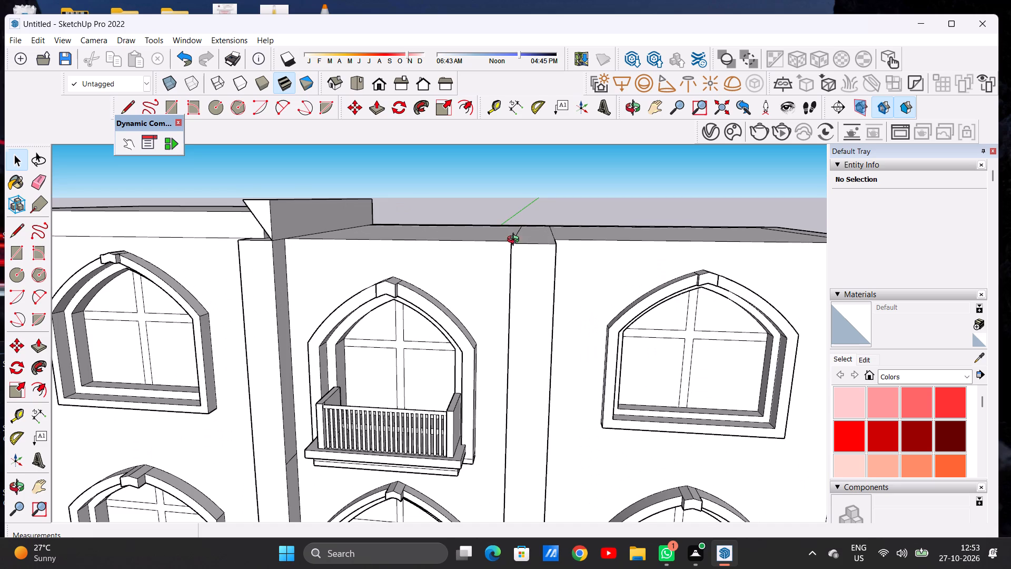
pyautogui.moveTo(516, 241); pyautogui.dragTo(529, 238, button='middle')
pyautogui.scroll(-4, 463, 251)
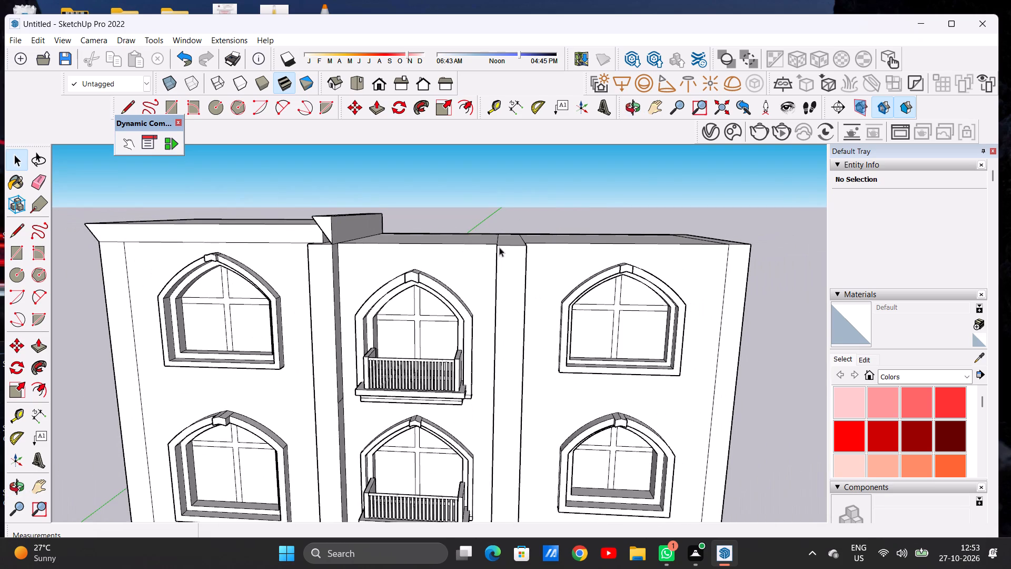
pyautogui.scroll(8, 531, 242)
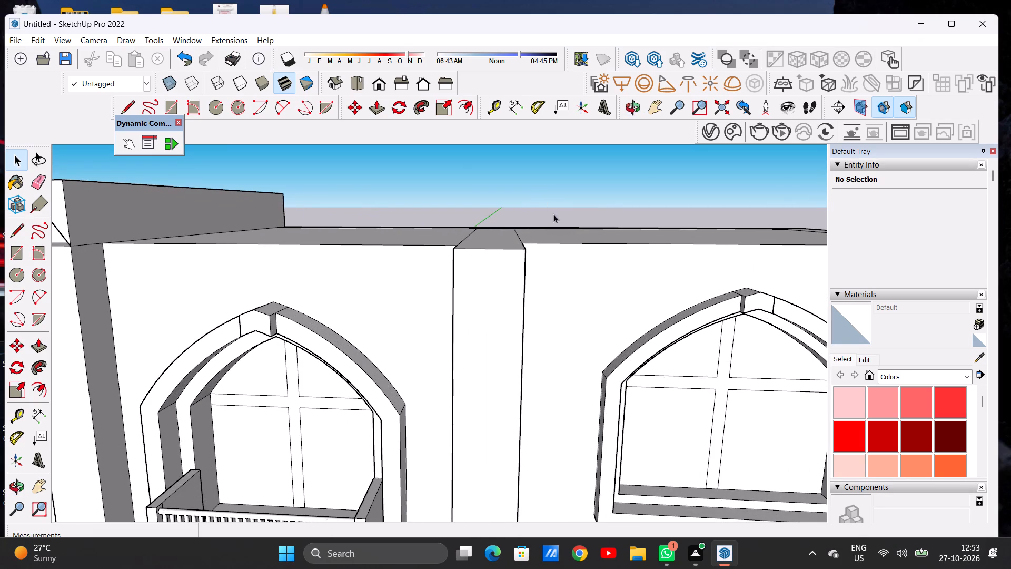
pyautogui.scroll(-4, 479, 241)
pyautogui.moveTo(501, 231); pyautogui.dragTo(499, 234, button='middle')
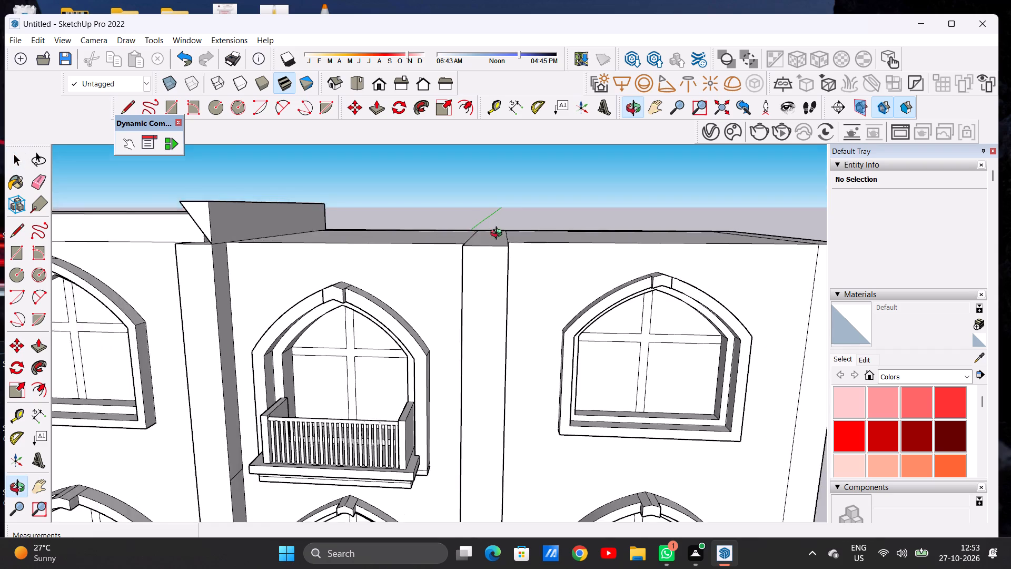
pyautogui.moveTo(499, 234); pyautogui.dragTo(509, 305, button='middle')
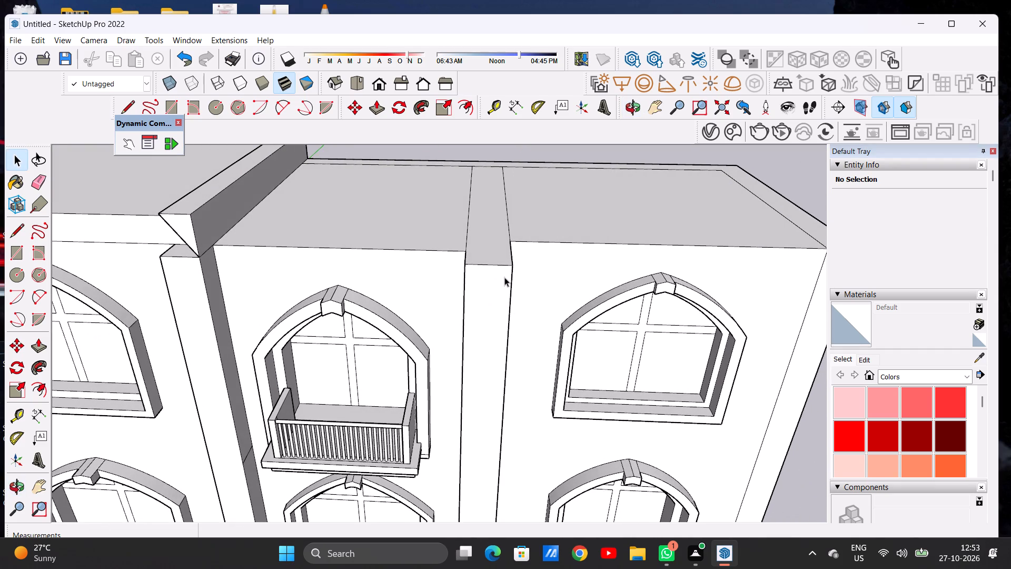
pyautogui.press('l')
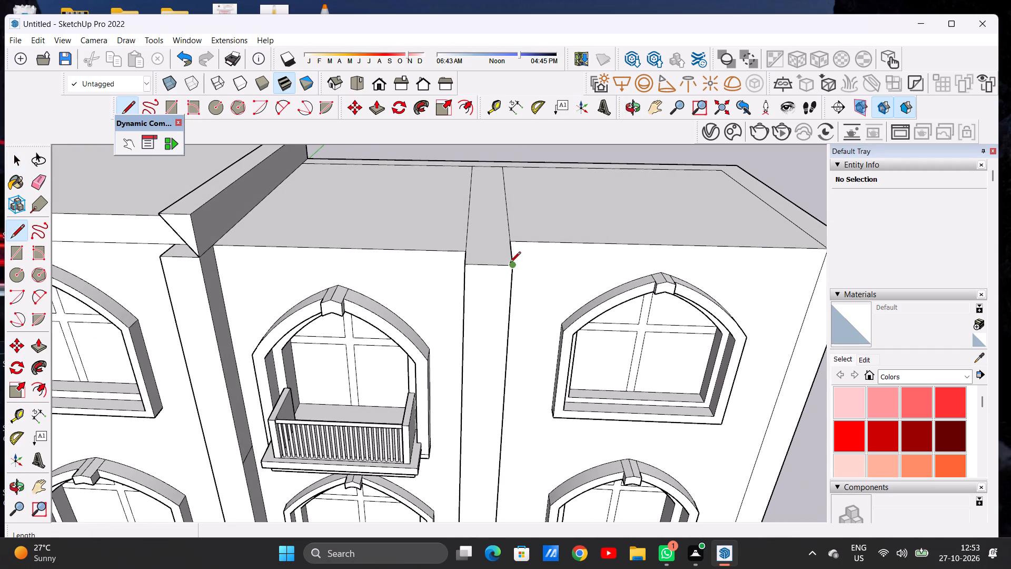
pyautogui.click(510, 263)
pyautogui.scroll(-3, 512, 251)
pyautogui.moveTo(510, 251); pyautogui.dragTo(513, 214, button='middle')
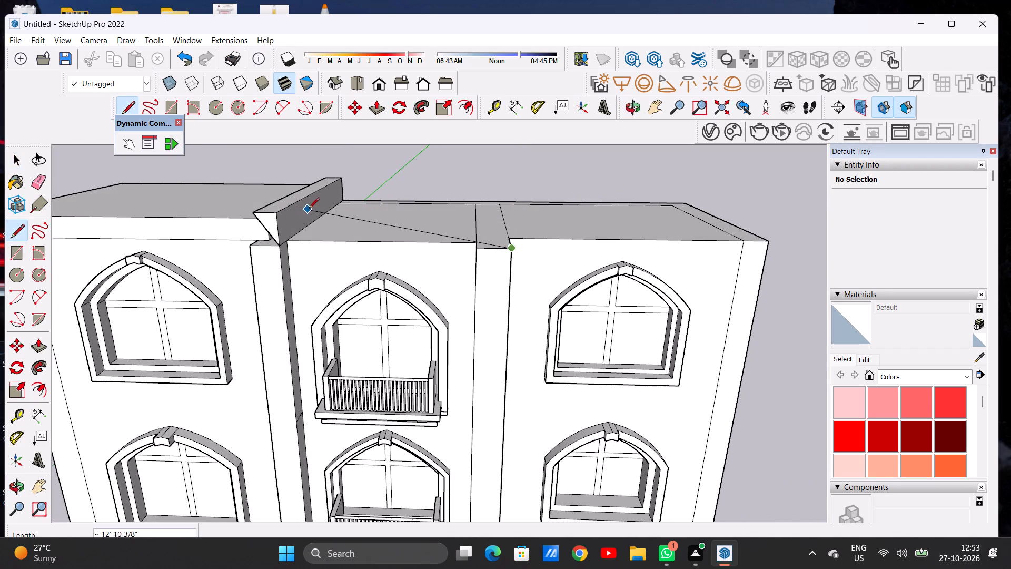
pyautogui.click(513, 214)
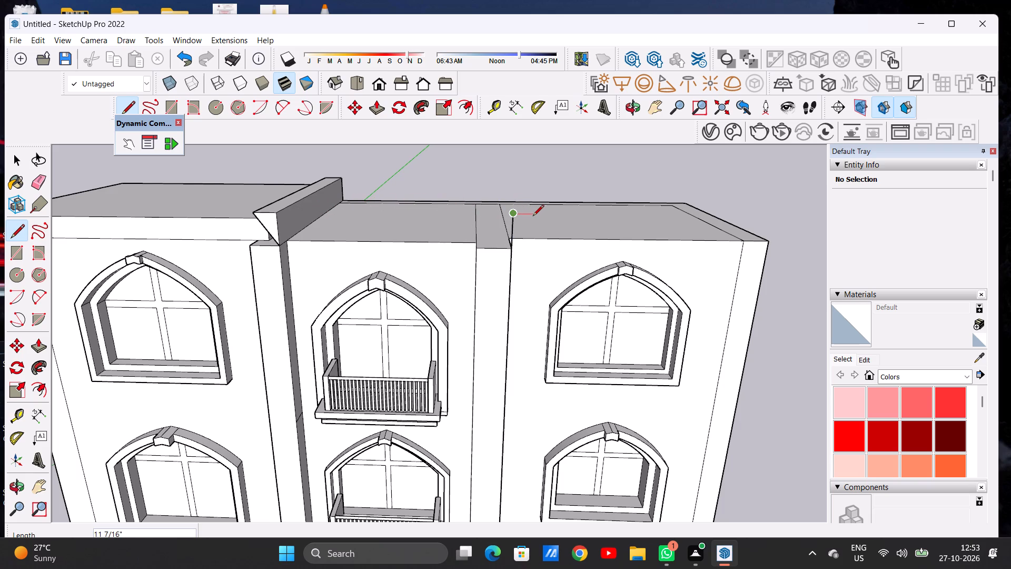
pyautogui.click(537, 216)
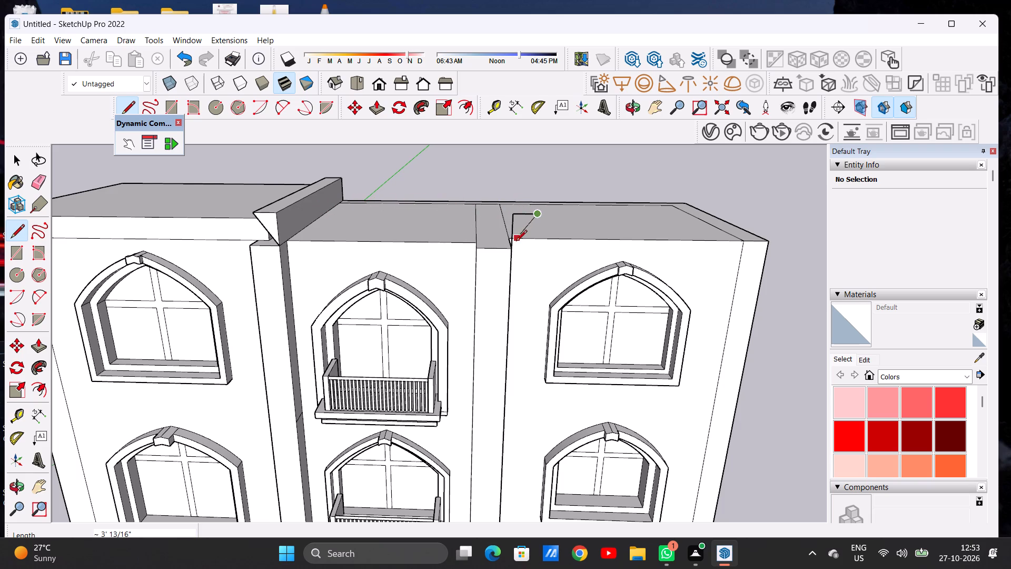
pyautogui.click(512, 244)
pyautogui.press('space')
# Extrude the right pilaster's triangular profile along the roof to the building's rear edge.
pyautogui.scroll(-8, 406, 242)
pyautogui.moveTo(495, 237); pyautogui.dragTo(192, 265, button='middle')
pyautogui.moveTo(336, 248); pyautogui.dragTo(167, 291, button='middle')
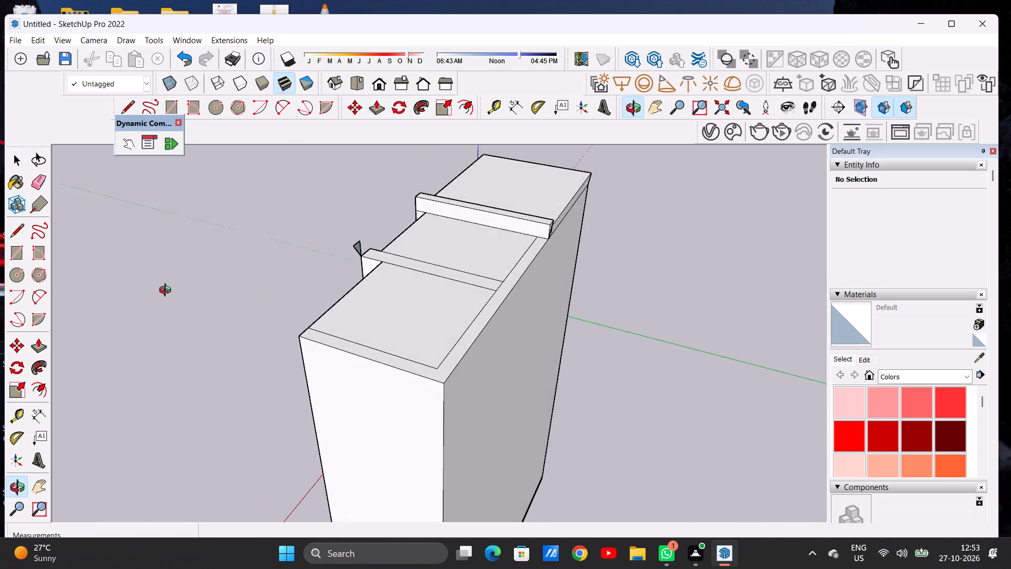
pyautogui.moveTo(167, 291); pyautogui.dragTo(171, 295, button='middle')
pyautogui.scroll(5, 361, 259)
pyautogui.scroll(-1, 361, 258)
pyautogui.scroll(8, 361, 257)
pyautogui.press('p')
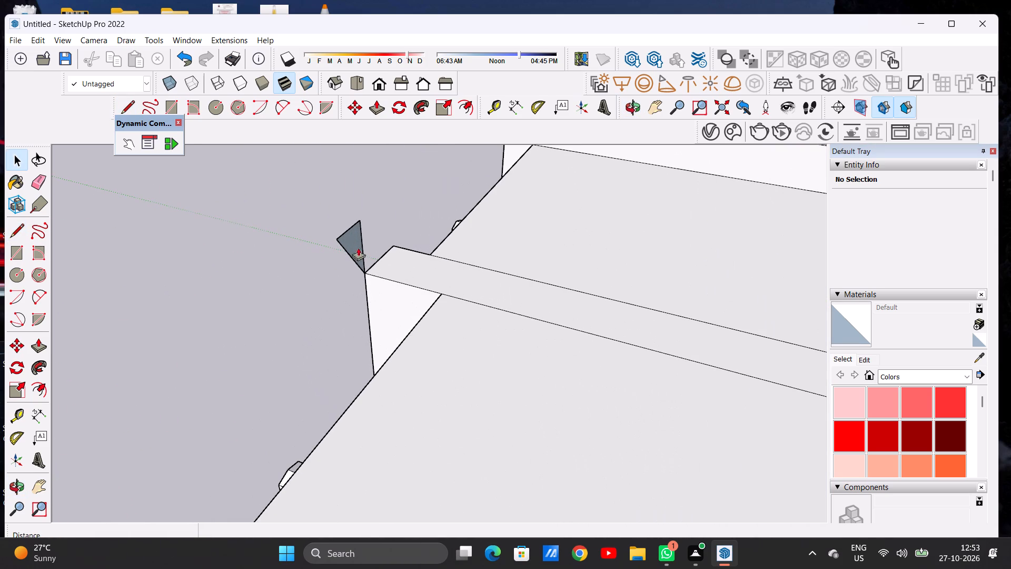
pyautogui.scroll(4, 351, 237)
pyautogui.click(351, 237)
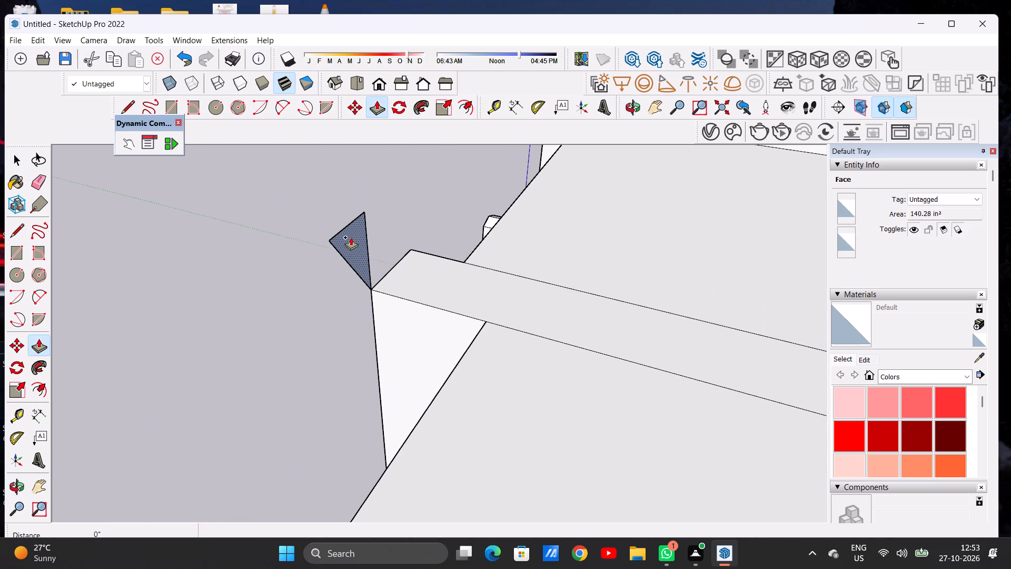
pyautogui.scroll(-20, 452, 257)
pyautogui.scroll(-1, 452, 257)
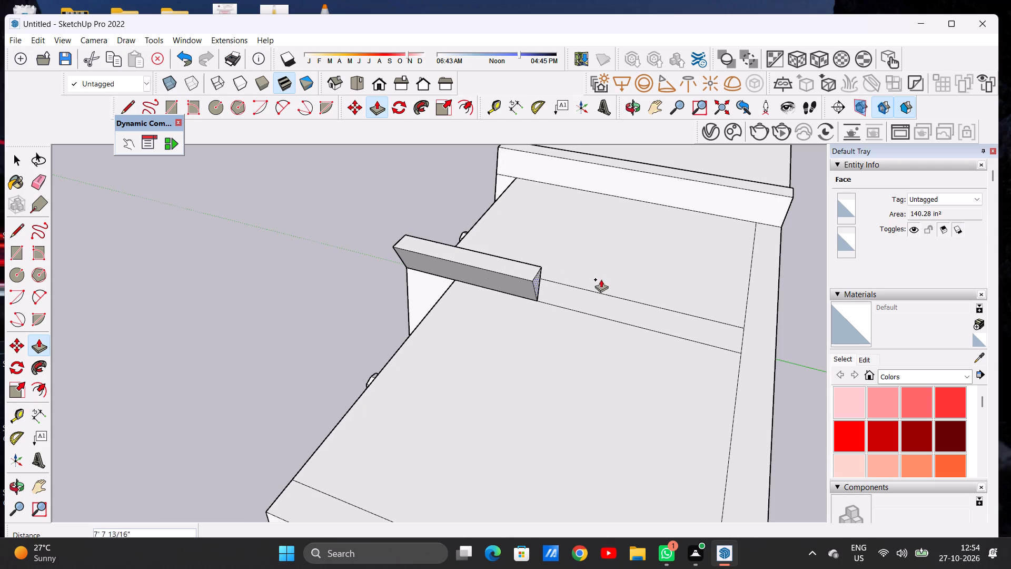
pyautogui.scroll(-7, 501, 262)
pyautogui.scroll(9, 647, 287)
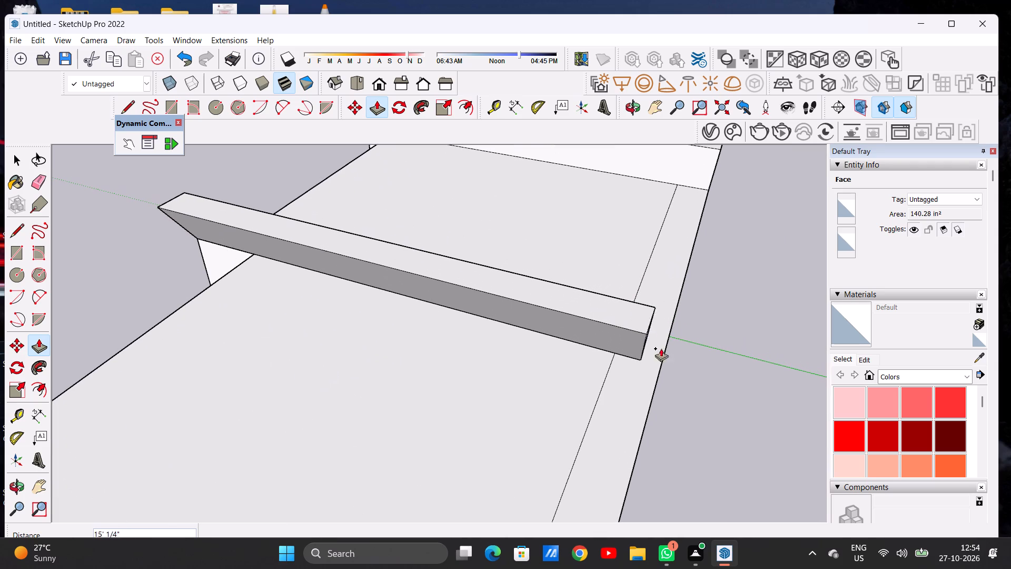
pyautogui.click(665, 367)
pyautogui.press('space')
# Push/Pull the inner face of the left pilaster's cornice strip about 11' 6 11/16" across the central bay to the right pilaster's outer corner.
pyautogui.scroll(-9, 582, 272)
pyautogui.moveTo(398, 282); pyautogui.dragTo(635, 232, button='middle')
pyautogui.middleClick(635, 232)
pyautogui.moveTo(467, 238); pyautogui.dragTo(671, 200, button='middle')
pyautogui.scroll(8, 389, 121)
pyautogui.scroll(-1, 433, 172)
pyautogui.scroll(9, 433, 177)
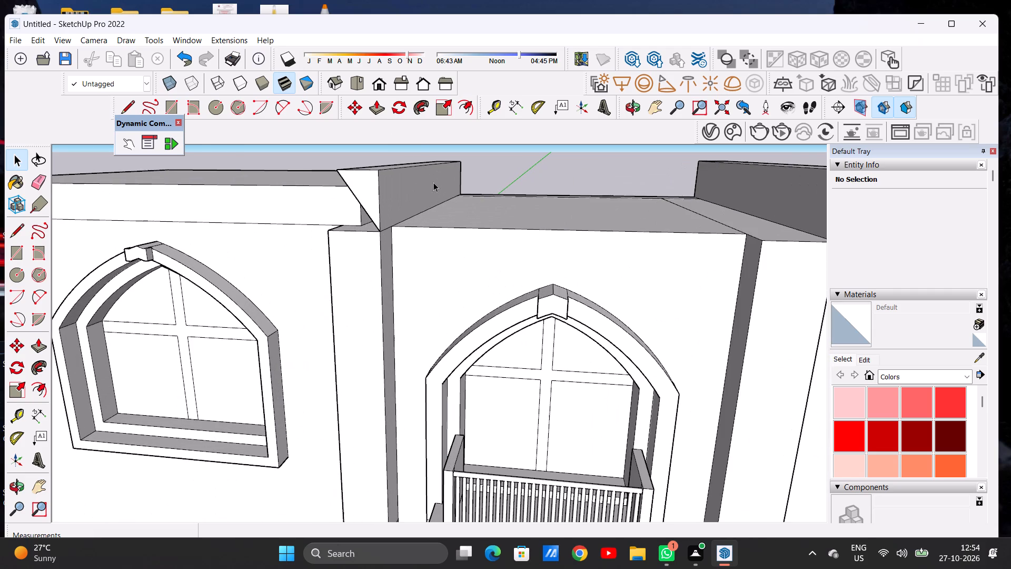
pyautogui.press('p')
pyautogui.click(393, 188)
pyautogui.scroll(-5, 458, 187)
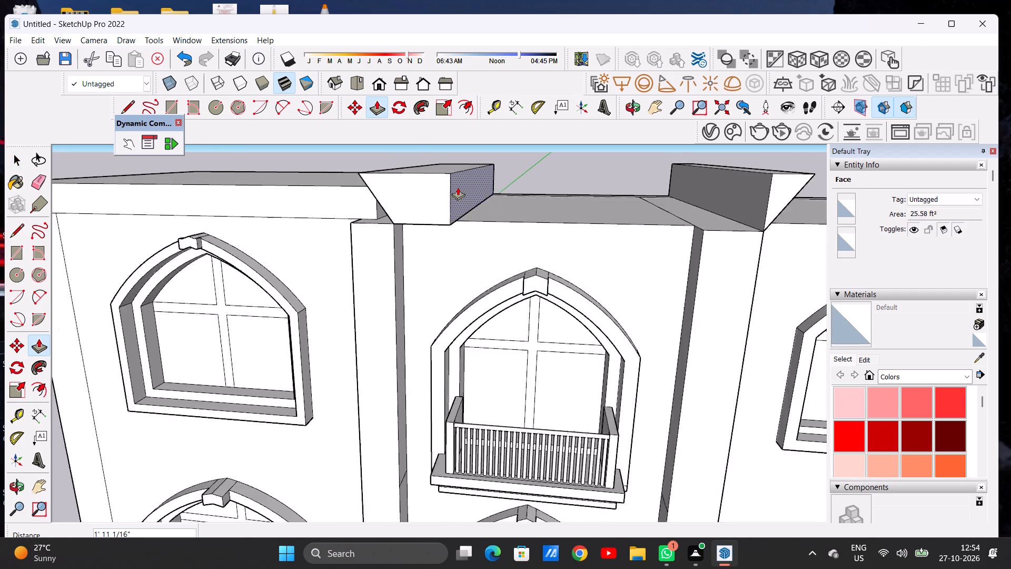
pyautogui.scroll(-7, 458, 187)
pyautogui.scroll(14, 599, 200)
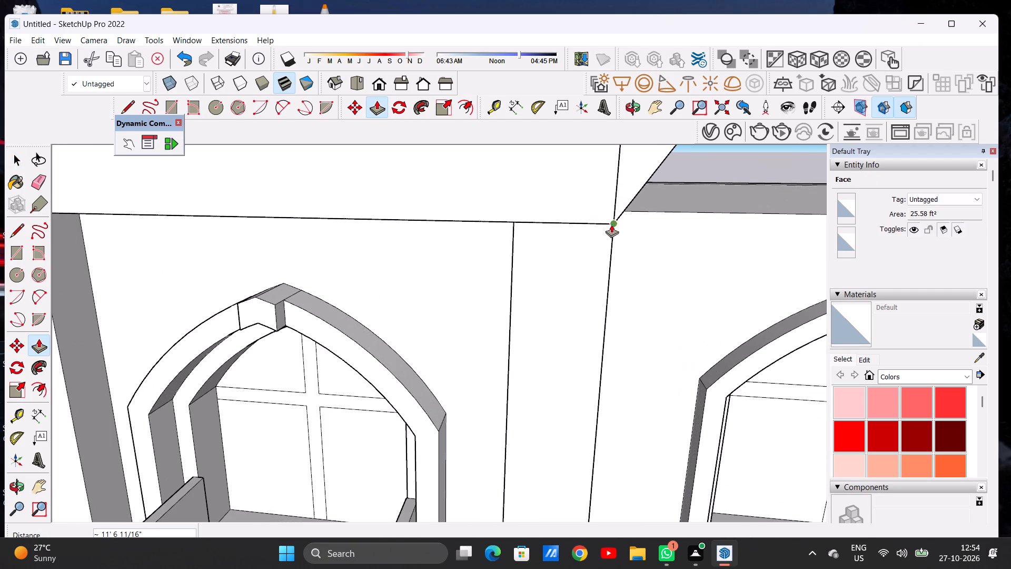
pyautogui.click(612, 223)
pyautogui.press('space')
# Erase the vertical seam on the cornice front between the central span and the right pilaster's triangular end.
pyautogui.scroll(-9, 400, 239)
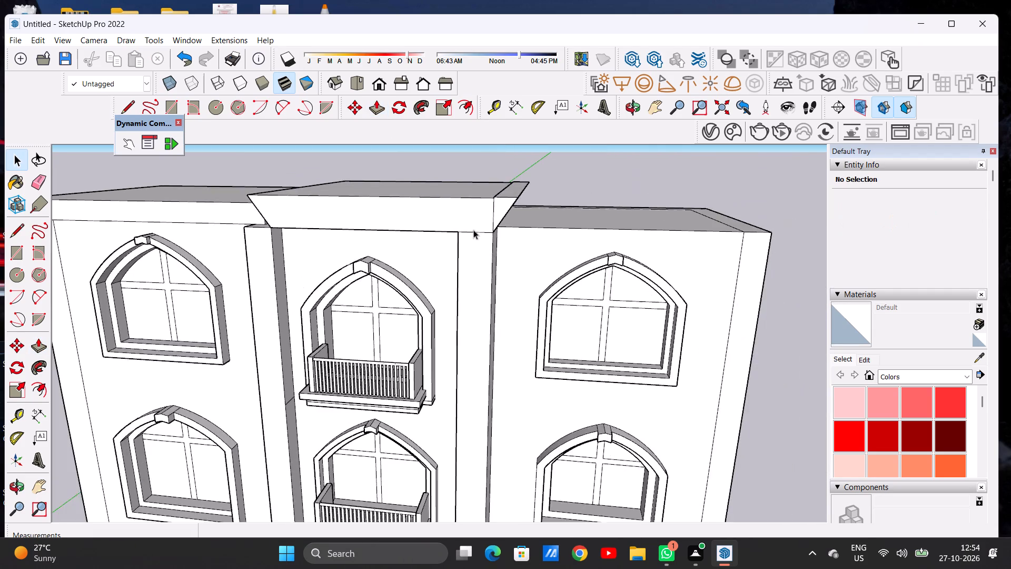
pyautogui.scroll(-6, 473, 230)
pyautogui.moveTo(369, 214); pyautogui.dragTo(430, 191, button='middle')
pyautogui.scroll(-6, 361, 204)
pyautogui.scroll(12, 444, 194)
pyautogui.moveTo(427, 204); pyautogui.dragTo(421, 199, button='middle')
pyautogui.scroll(1, 422, 203)
pyautogui.scroll(-1, 422, 203)
pyautogui.scroll(5, 422, 203)
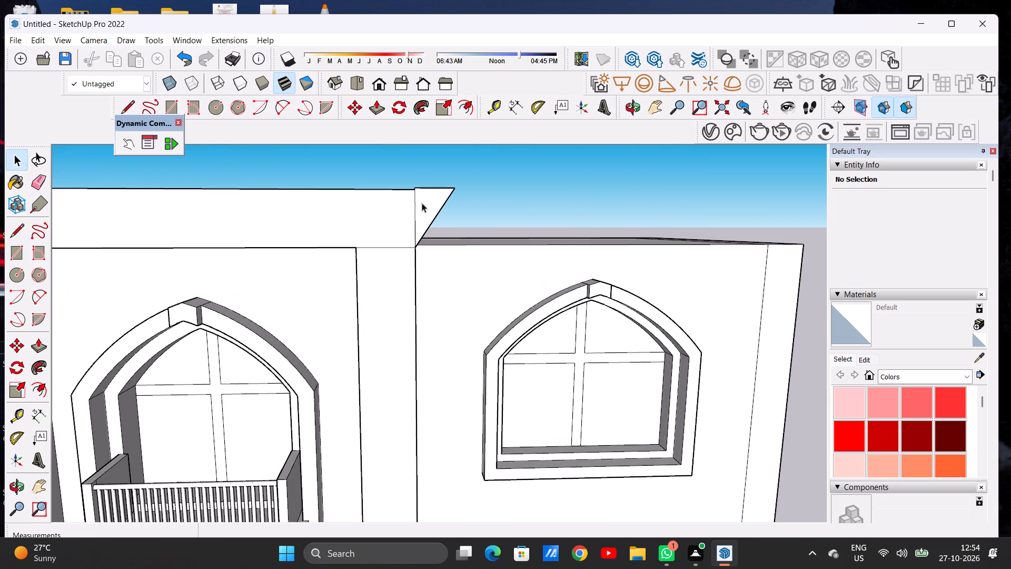
pyautogui.press('e')
pyautogui.moveTo(417, 204); pyautogui.dragTo(414, 210)
pyautogui.press('space')
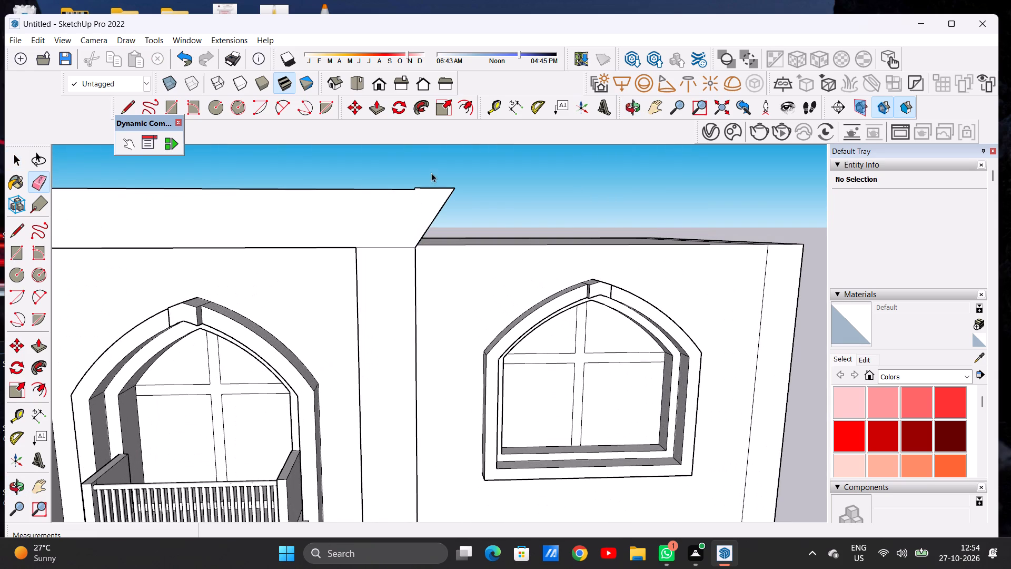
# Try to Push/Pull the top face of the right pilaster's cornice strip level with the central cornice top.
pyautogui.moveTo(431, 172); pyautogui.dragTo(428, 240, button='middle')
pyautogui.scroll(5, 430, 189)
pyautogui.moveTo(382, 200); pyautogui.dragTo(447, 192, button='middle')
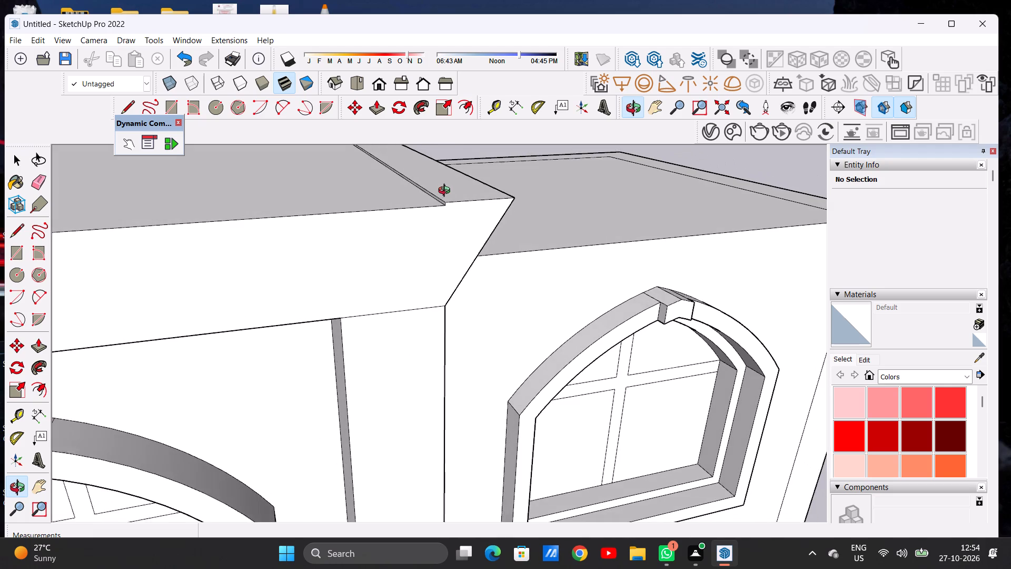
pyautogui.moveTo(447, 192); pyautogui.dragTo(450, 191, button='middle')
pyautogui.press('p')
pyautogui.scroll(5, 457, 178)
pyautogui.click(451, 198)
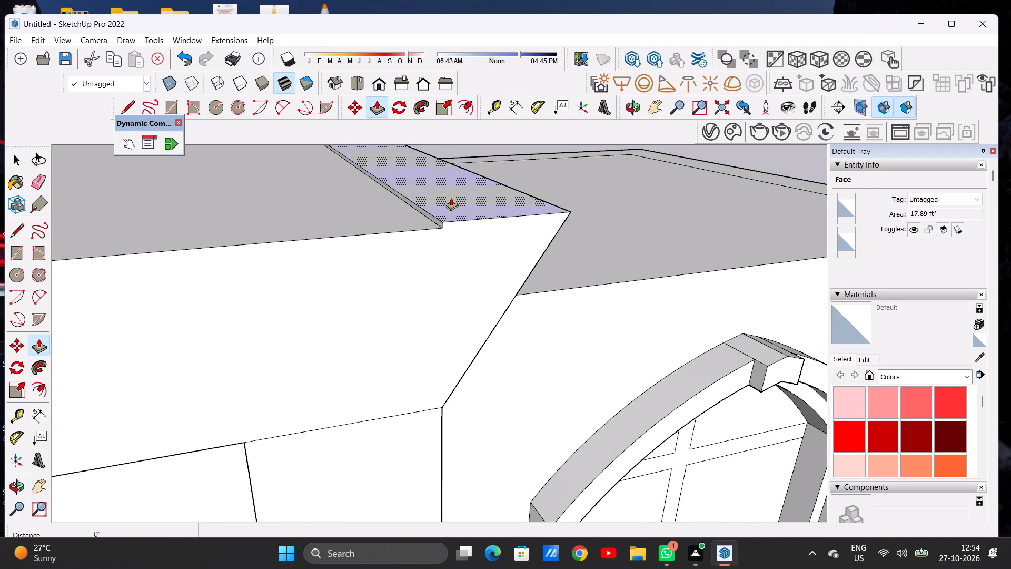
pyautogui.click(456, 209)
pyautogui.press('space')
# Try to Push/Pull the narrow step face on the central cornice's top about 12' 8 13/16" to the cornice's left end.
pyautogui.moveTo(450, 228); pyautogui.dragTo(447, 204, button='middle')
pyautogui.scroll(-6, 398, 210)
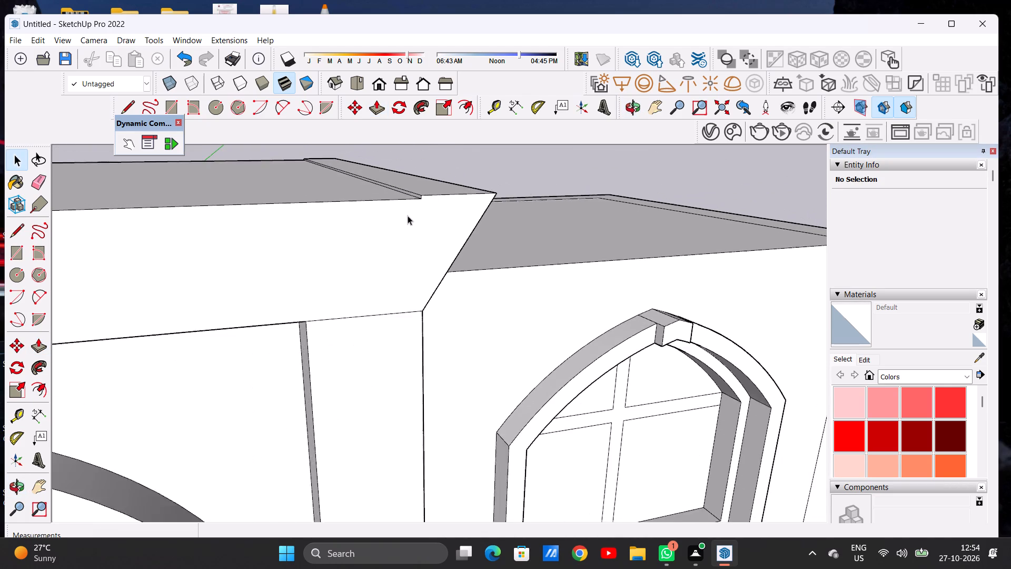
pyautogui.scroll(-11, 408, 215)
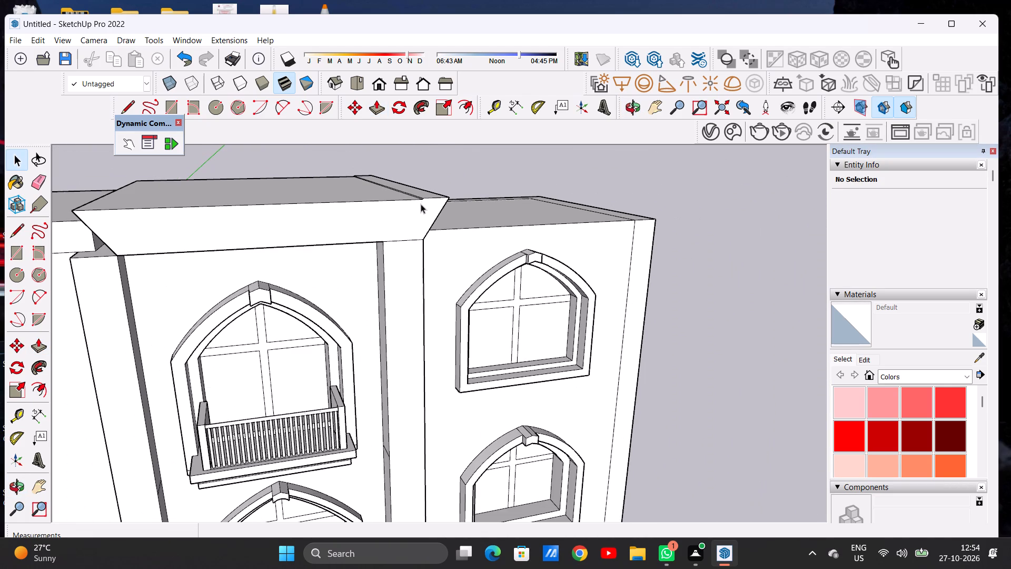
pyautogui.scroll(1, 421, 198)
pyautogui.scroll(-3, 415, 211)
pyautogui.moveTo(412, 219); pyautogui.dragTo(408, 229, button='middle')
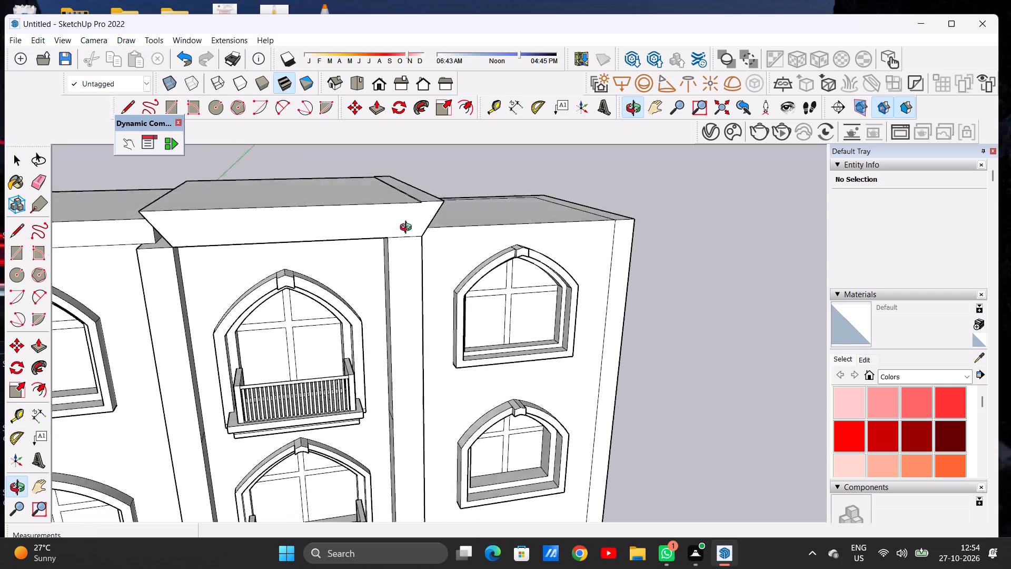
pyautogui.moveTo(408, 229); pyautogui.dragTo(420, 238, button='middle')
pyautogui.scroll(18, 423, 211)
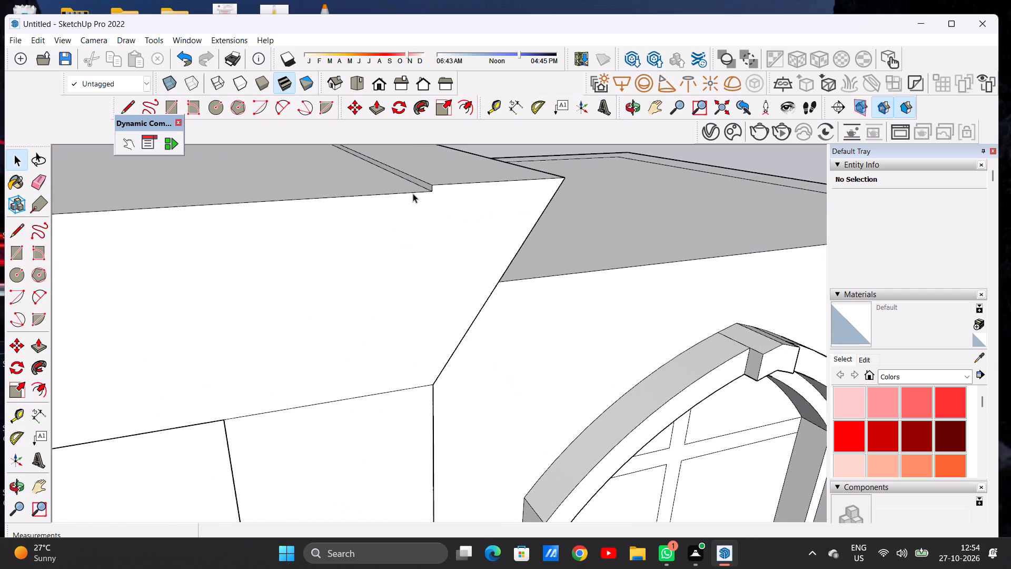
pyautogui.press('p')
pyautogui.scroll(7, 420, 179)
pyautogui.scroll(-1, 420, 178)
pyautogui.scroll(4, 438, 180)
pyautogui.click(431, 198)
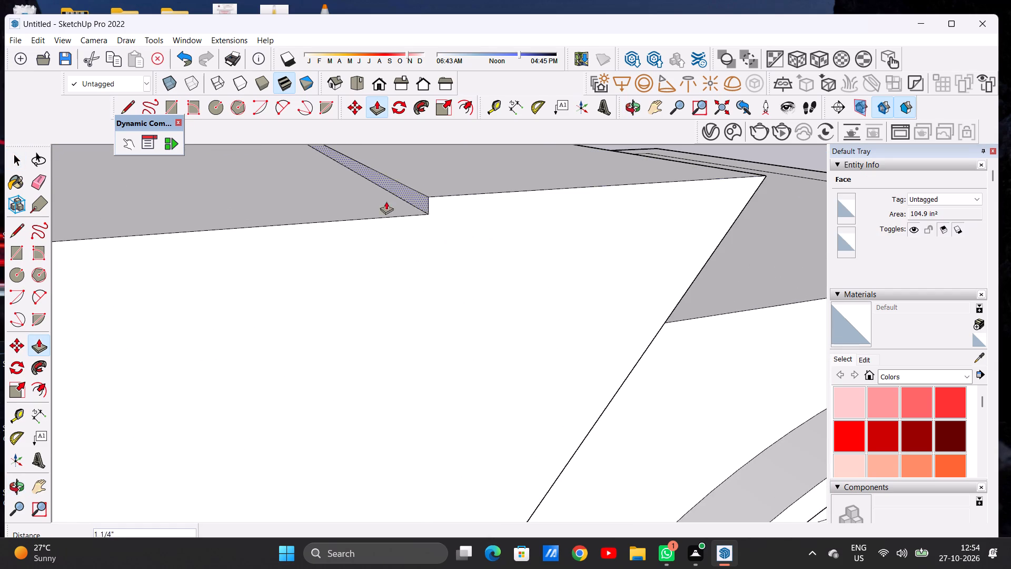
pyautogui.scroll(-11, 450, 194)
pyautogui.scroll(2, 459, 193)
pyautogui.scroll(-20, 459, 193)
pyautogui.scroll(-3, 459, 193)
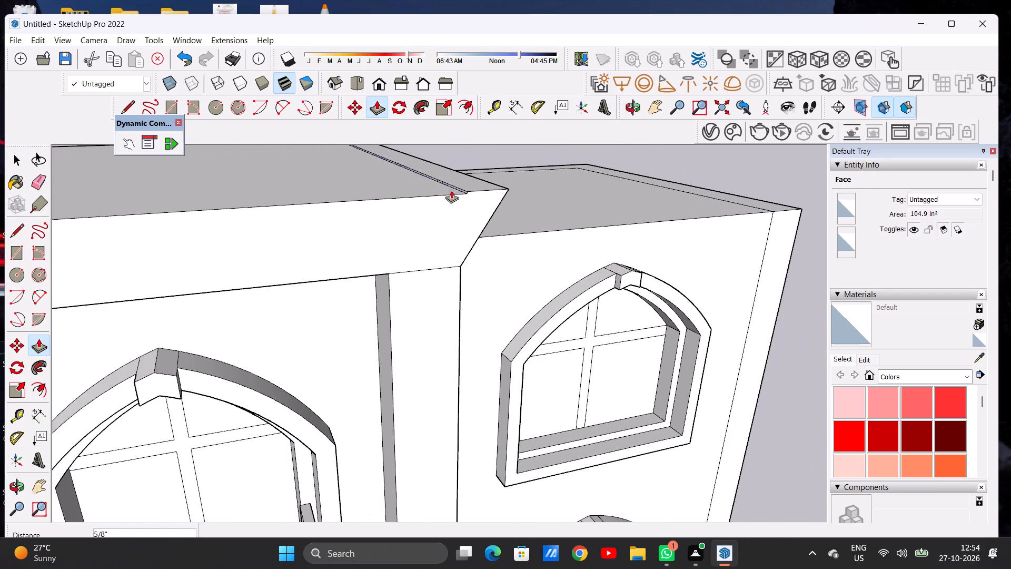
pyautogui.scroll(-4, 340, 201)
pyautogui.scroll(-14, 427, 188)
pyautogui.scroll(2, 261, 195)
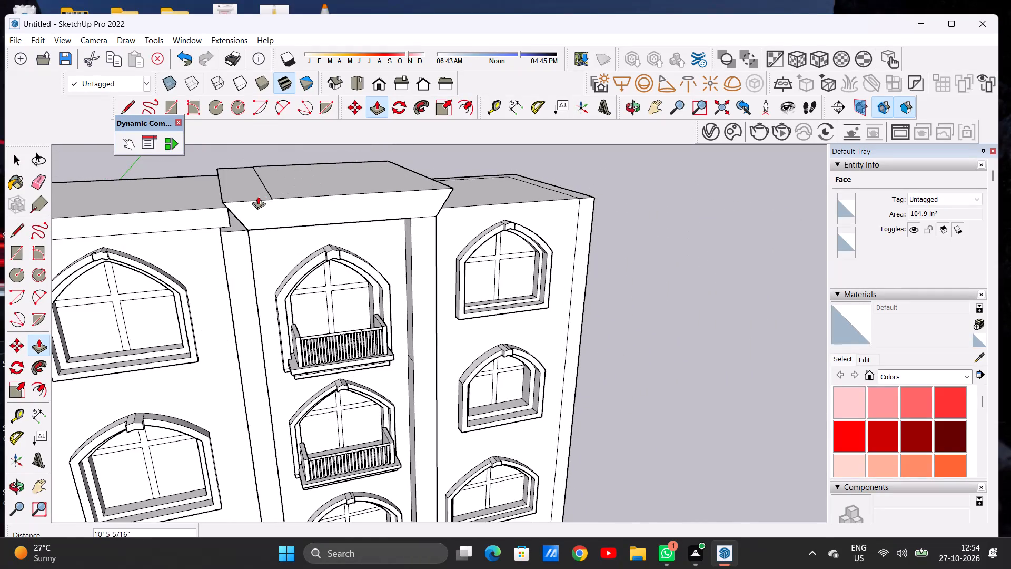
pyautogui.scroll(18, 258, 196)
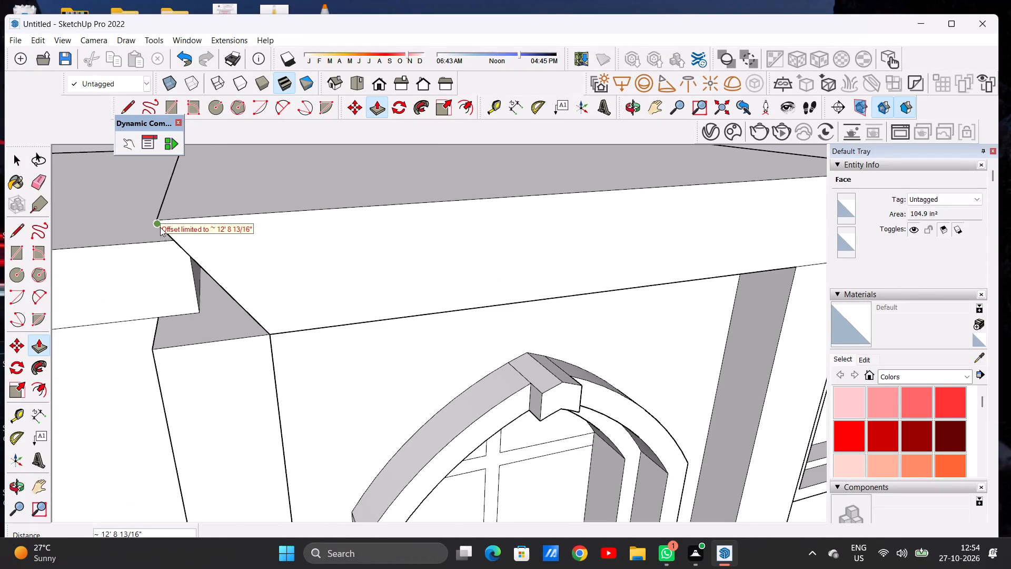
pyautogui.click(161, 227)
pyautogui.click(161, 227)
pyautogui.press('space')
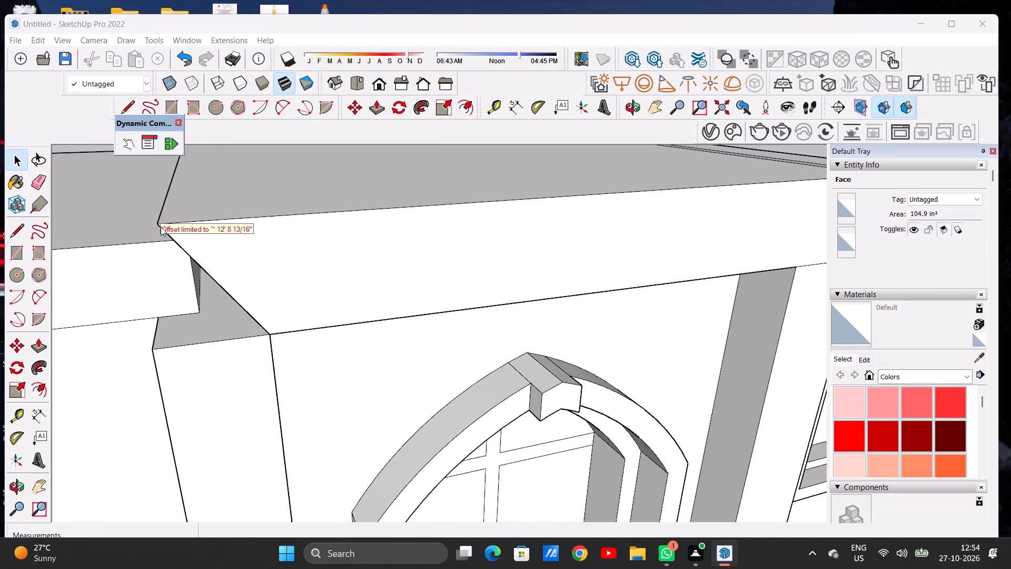
# Push/Pull the narrow step face on the central cornice's top about 12' 8 13/16" to the cornice's left end.
pyautogui.scroll(-12, 259, 224)
pyautogui.scroll(6, 533, 205)
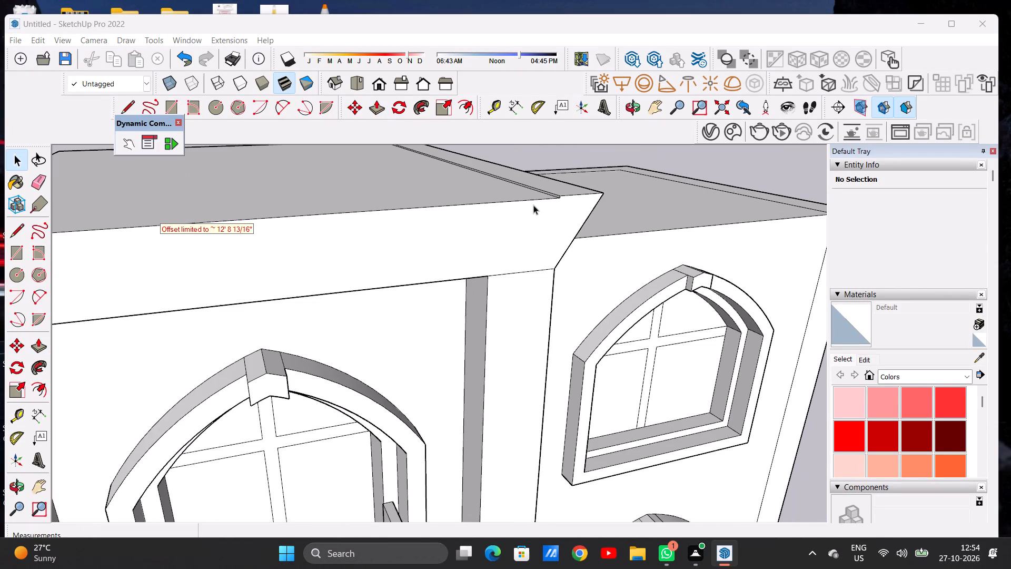
pyautogui.write('OP')
pyautogui.scroll(7, 552, 191)
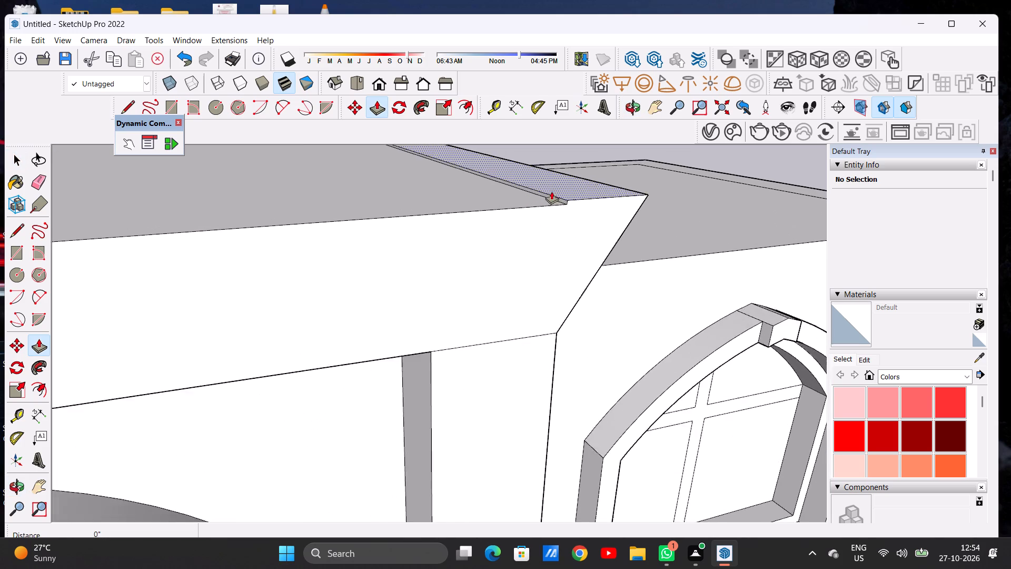
pyautogui.scroll(10, 551, 191)
pyautogui.click(570, 207)
pyautogui.scroll(-4, 557, 192)
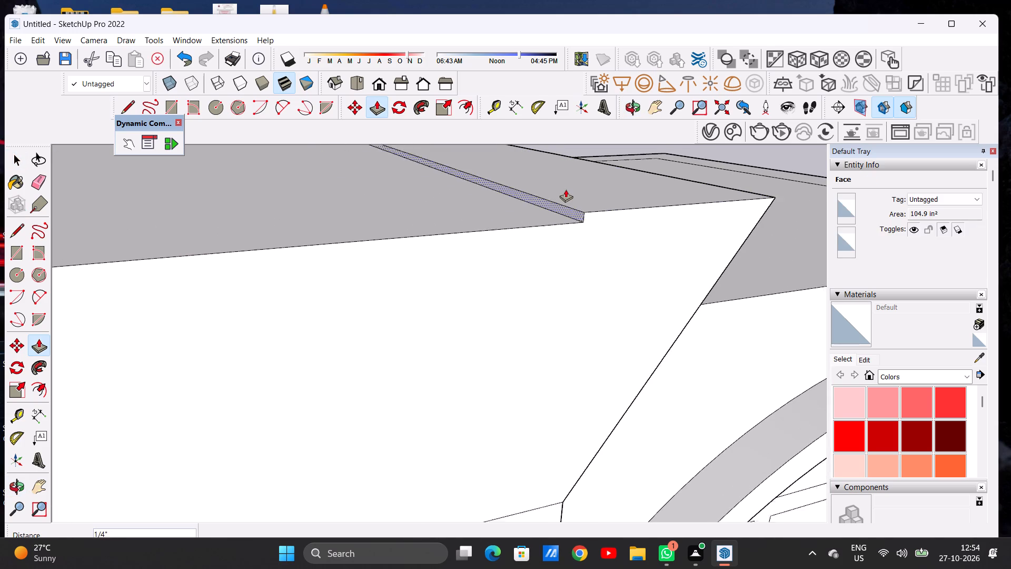
pyautogui.scroll(-20, 566, 189)
pyautogui.scroll(-1, 566, 189)
pyautogui.scroll(4, 131, 202)
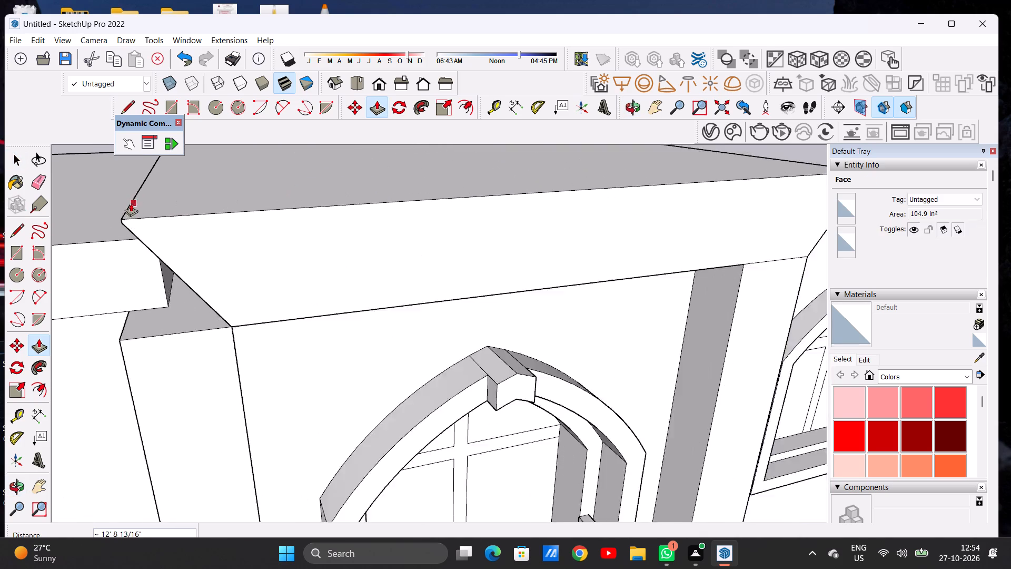
pyautogui.scroll(12, 131, 203)
pyautogui.click(111, 242)
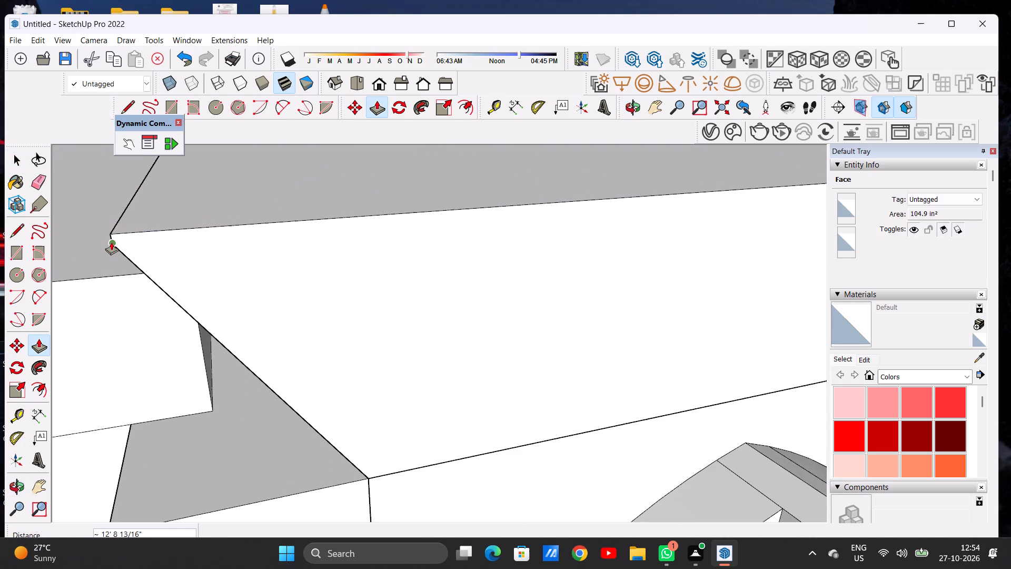
pyautogui.press('space')
# Draw a vertical triangular cornice profile about 1' 3" wide at the right bay's outer front roof corner, with a sloping edge about 1' 10 7/16" long.
pyautogui.scroll(-2, 197, 242)
pyautogui.scroll(1, 198, 242)
pyautogui.scroll(-12, 199, 242)
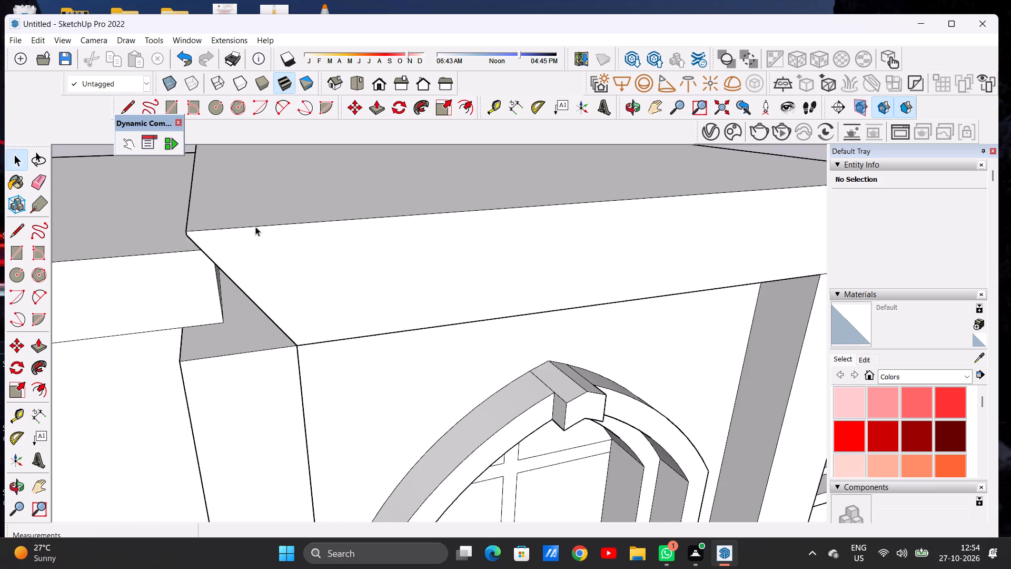
pyautogui.scroll(-16, 255, 227)
pyautogui.scroll(1, 261, 262)
pyautogui.scroll(-6, 280, 249)
pyautogui.moveTo(380, 271); pyautogui.dragTo(331, 225, button='middle')
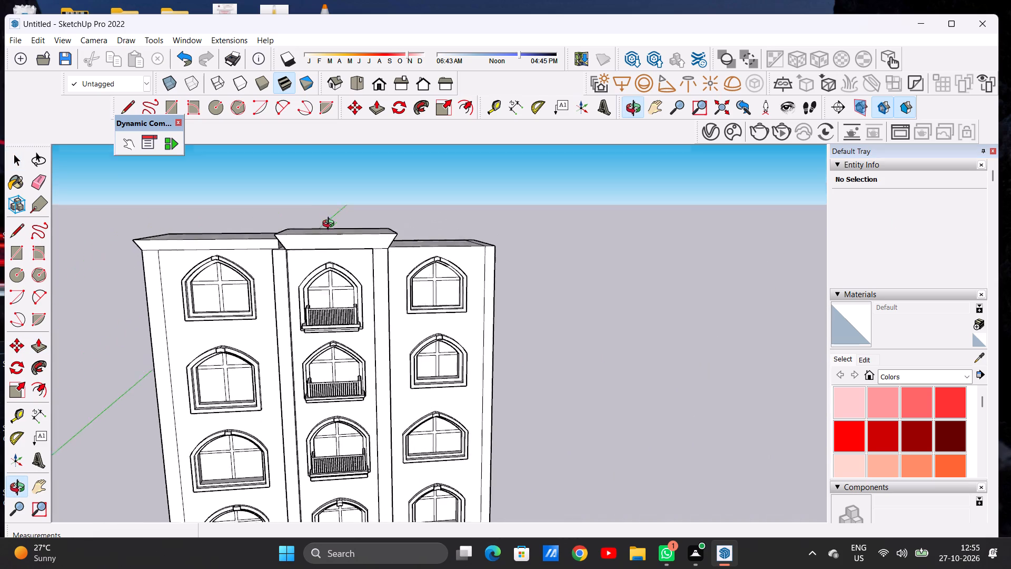
pyautogui.moveTo(331, 225); pyautogui.dragTo(322, 219, button='middle')
pyautogui.scroll(-12, 329, 220)
pyautogui.scroll(8, 371, 227)
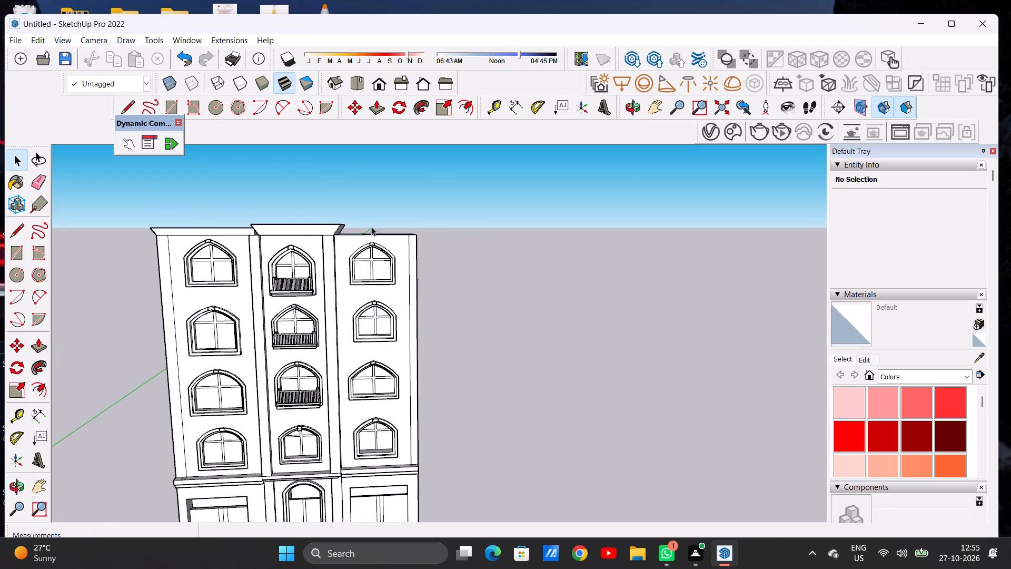
pyautogui.scroll(5, 369, 226)
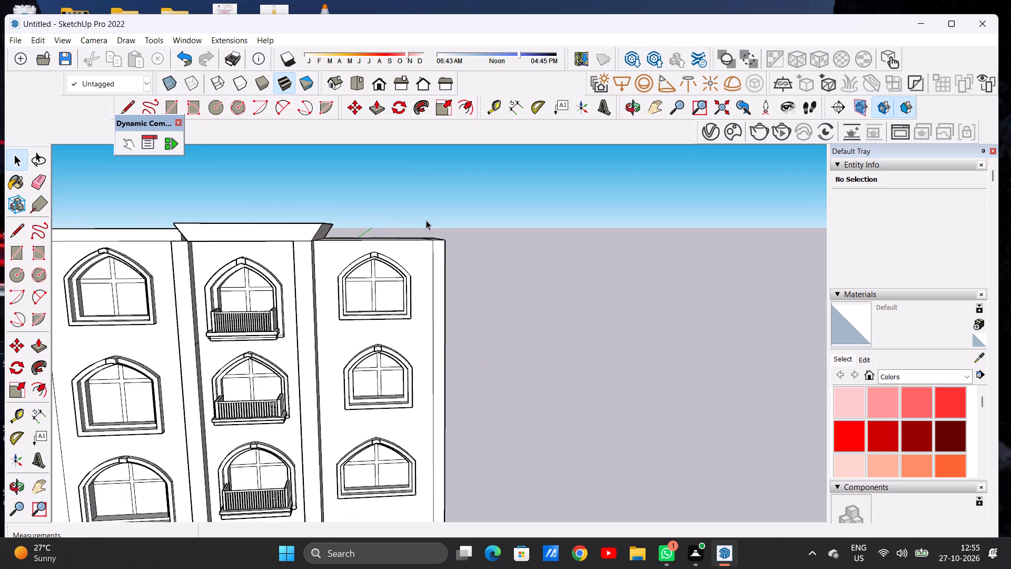
pyautogui.scroll(5, 441, 235)
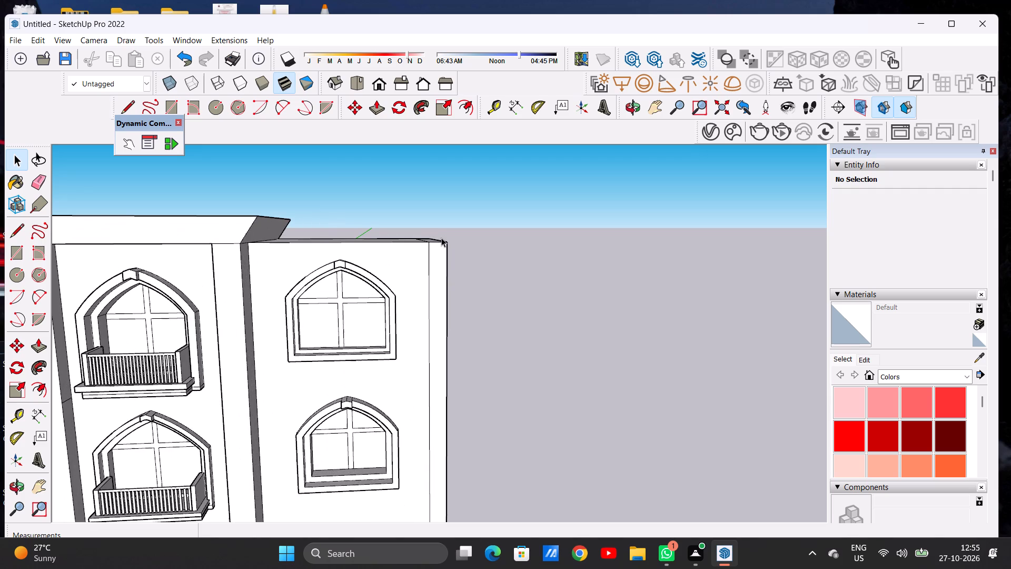
pyautogui.scroll(-1, 411, 240)
pyautogui.moveTo(408, 241); pyautogui.dragTo(366, 300, button='middle')
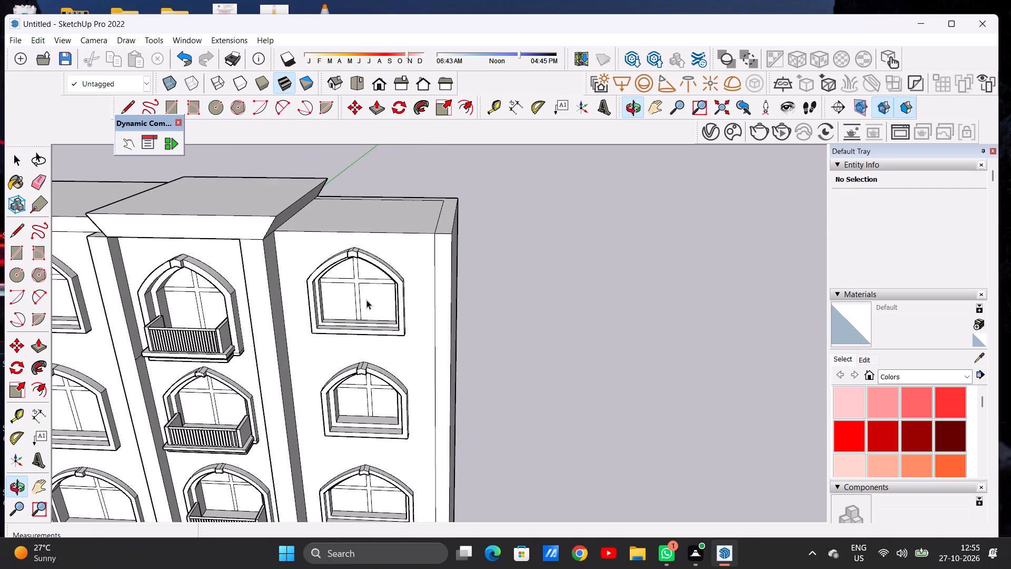
pyautogui.scroll(-2, 366, 299)
pyautogui.scroll(5, 429, 251)
pyautogui.scroll(-1, 429, 251)
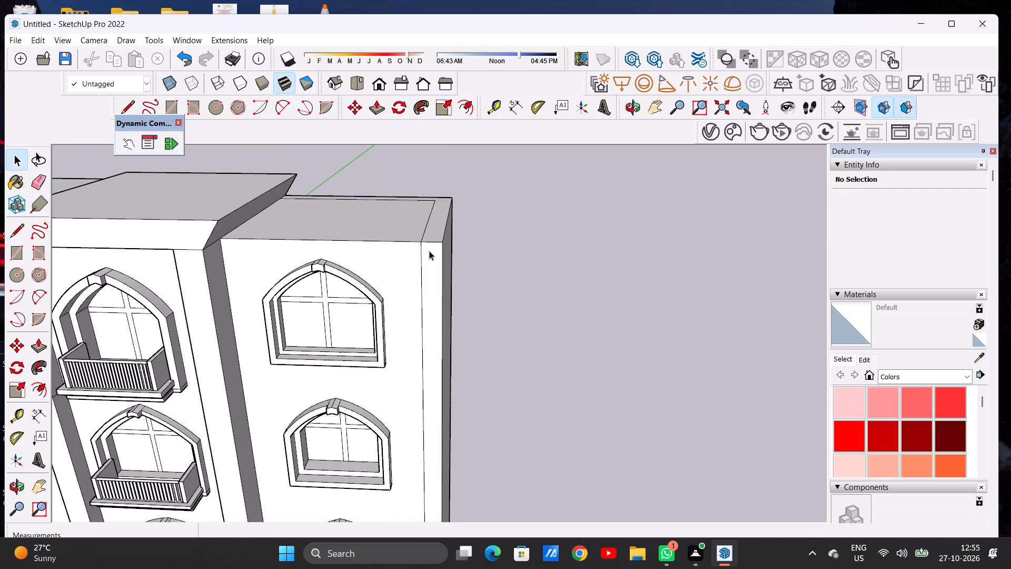
pyautogui.press('l')
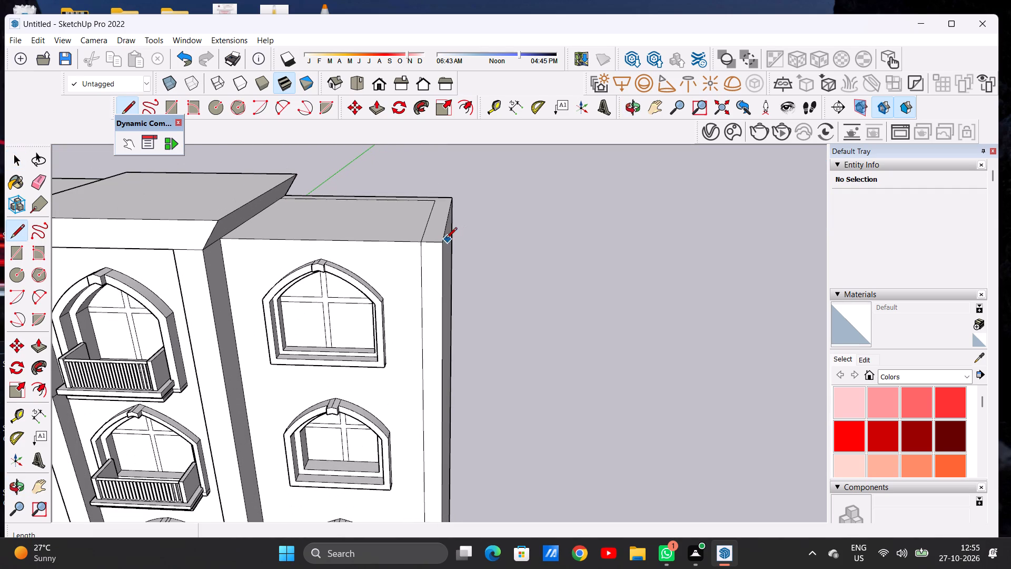
pyautogui.click(446, 242)
pyautogui.scroll(-1, 445, 220)
pyautogui.scroll(4, 445, 220)
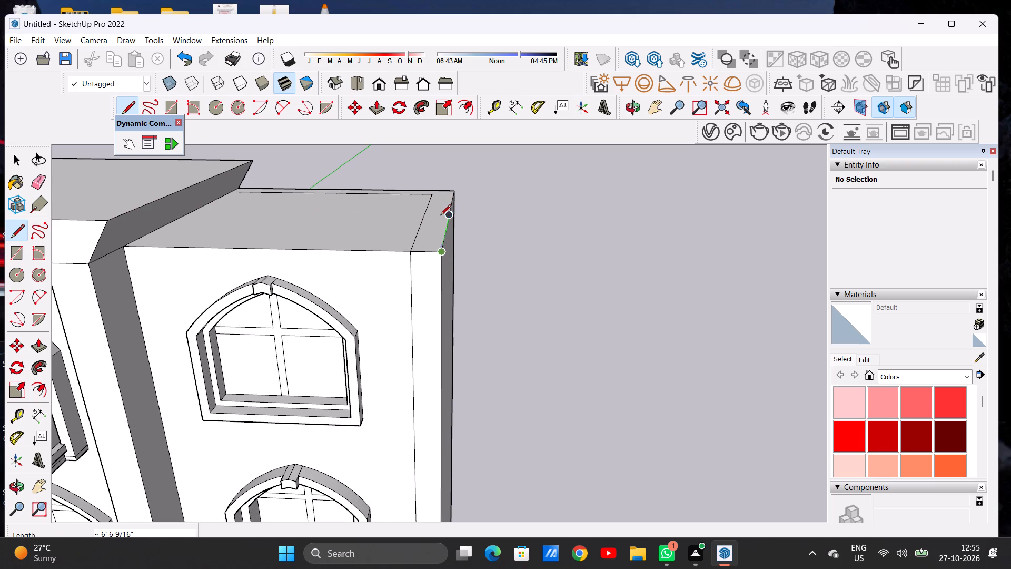
pyautogui.click(437, 216)
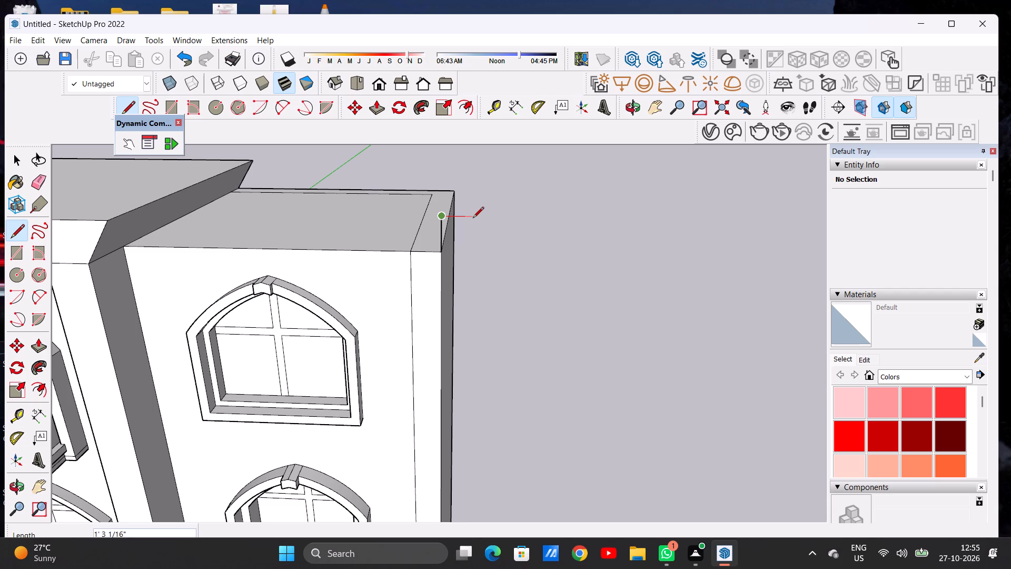
pyautogui.click(470, 219)
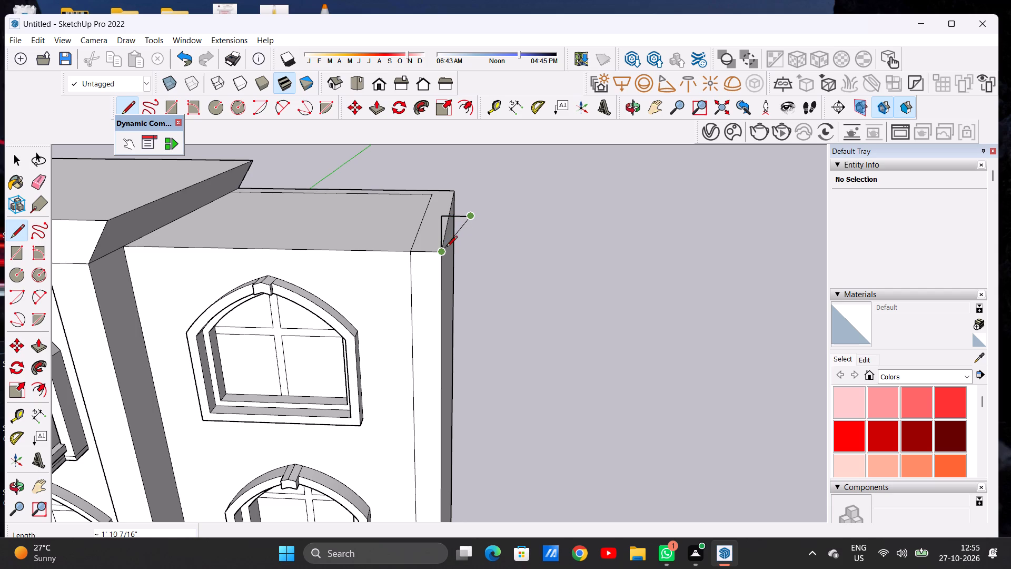
pyautogui.click(447, 248)
pyautogui.press('space')
# Push/Pull the triangular profile about 13' 1 1/8" along the building's right side to the rear roof corner.
pyautogui.scroll(-8, 408, 207)
pyautogui.moveTo(467, 223); pyautogui.dragTo(362, 224, button='middle')
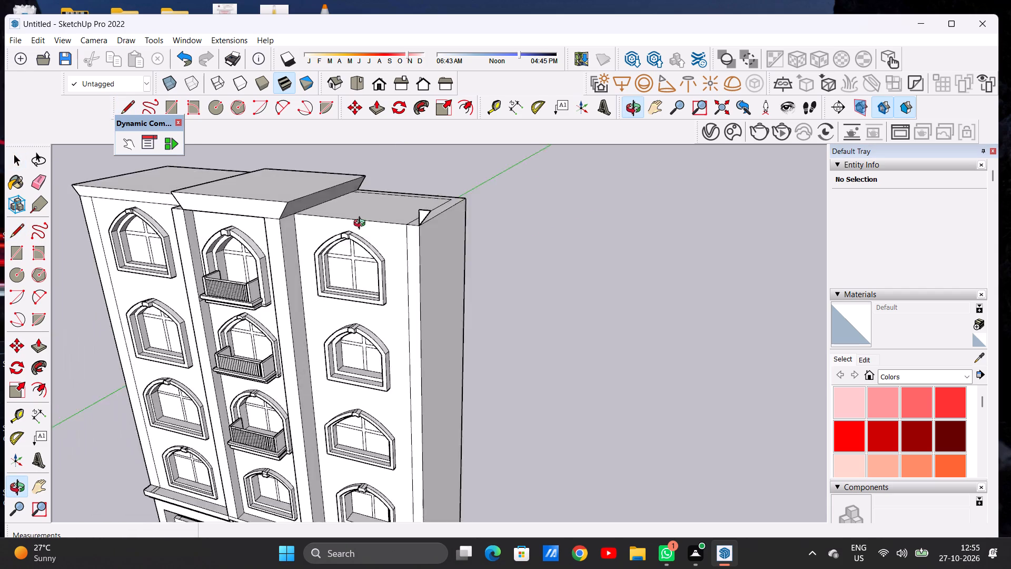
pyautogui.moveTo(362, 224); pyautogui.dragTo(128, 248, button='middle')
pyautogui.scroll(5, 401, 223)
pyautogui.moveTo(488, 208); pyautogui.dragTo(328, 233, button='middle')
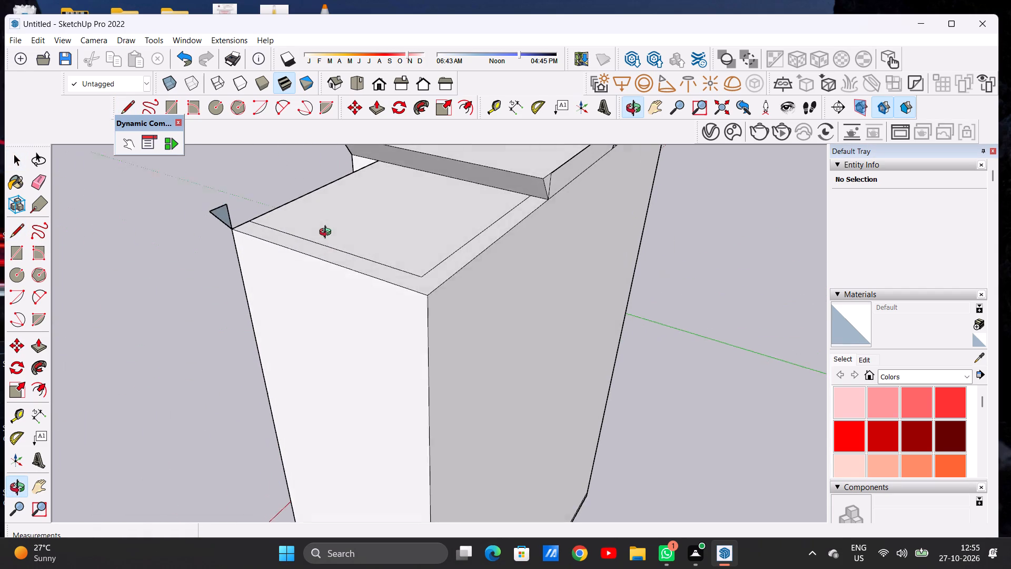
pyautogui.moveTo(328, 233); pyautogui.dragTo(329, 241, button='middle')
pyautogui.press('p')
pyautogui.scroll(7, 220, 230)
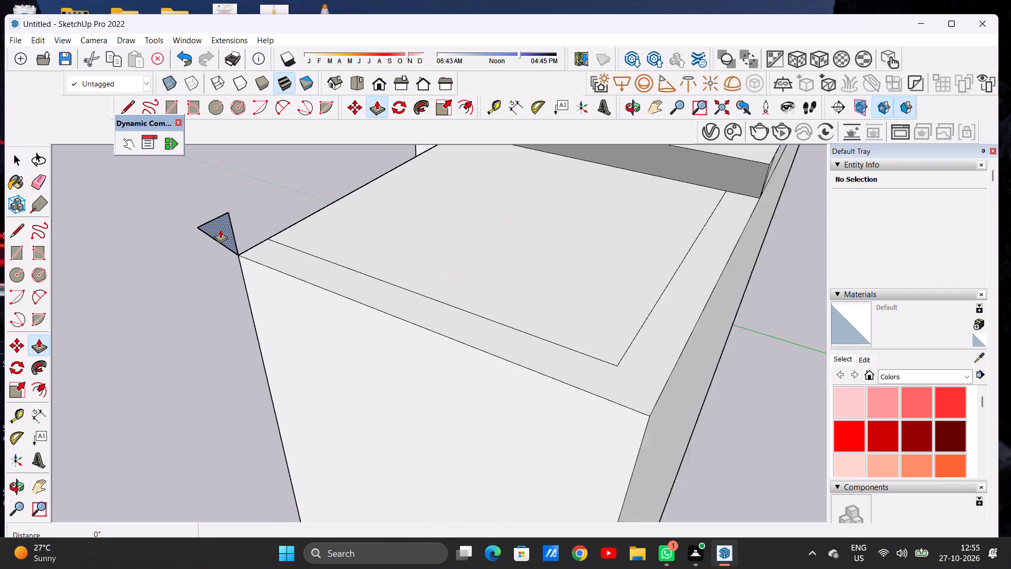
pyautogui.scroll(1, 220, 230)
pyautogui.click(227, 227)
pyautogui.scroll(-2, 359, 238)
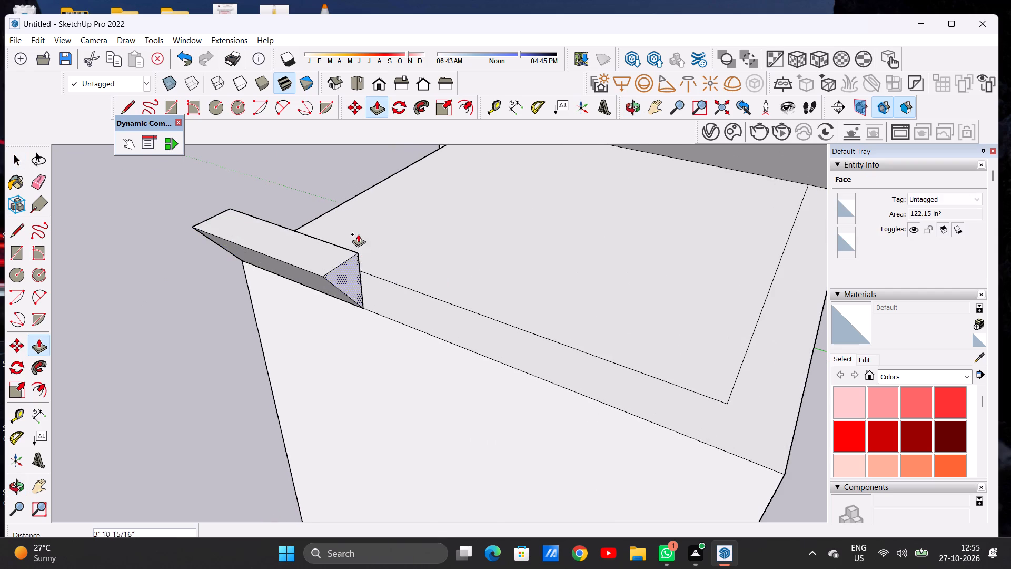
pyautogui.scroll(-10, 358, 234)
pyautogui.scroll(-1, 484, 299)
pyautogui.scroll(6, 484, 299)
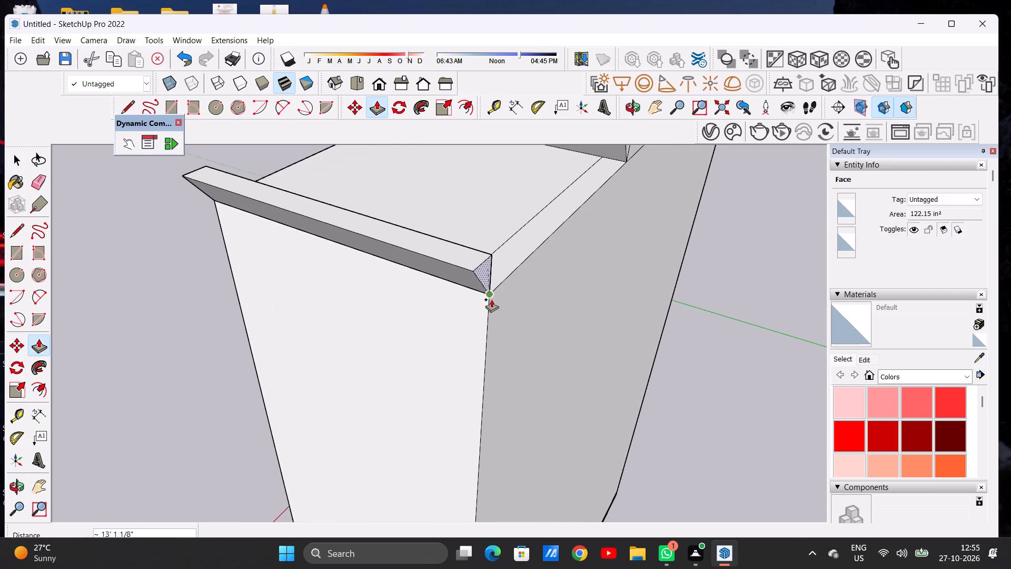
pyautogui.click(490, 299)
pyautogui.press('space')
# Push/Pull the inner face of the right side's cornice strip about 13' 8 3/8" across the right bay to the central bay's pilaster.
pyautogui.scroll(-4, 460, 278)
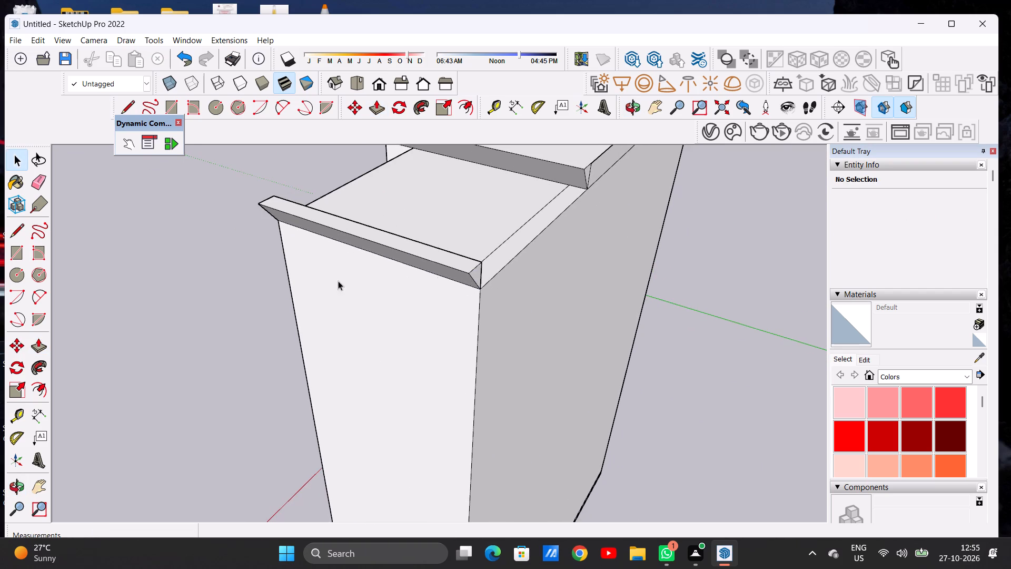
pyautogui.moveTo(359, 285); pyautogui.dragTo(430, 274, button='middle')
pyautogui.moveTo(549, 251); pyautogui.dragTo(579, 244, button='middle')
pyautogui.middleClick(581, 243)
pyautogui.moveTo(372, 250); pyautogui.dragTo(559, 250, button='middle')
pyautogui.scroll(-8, 458, 249)
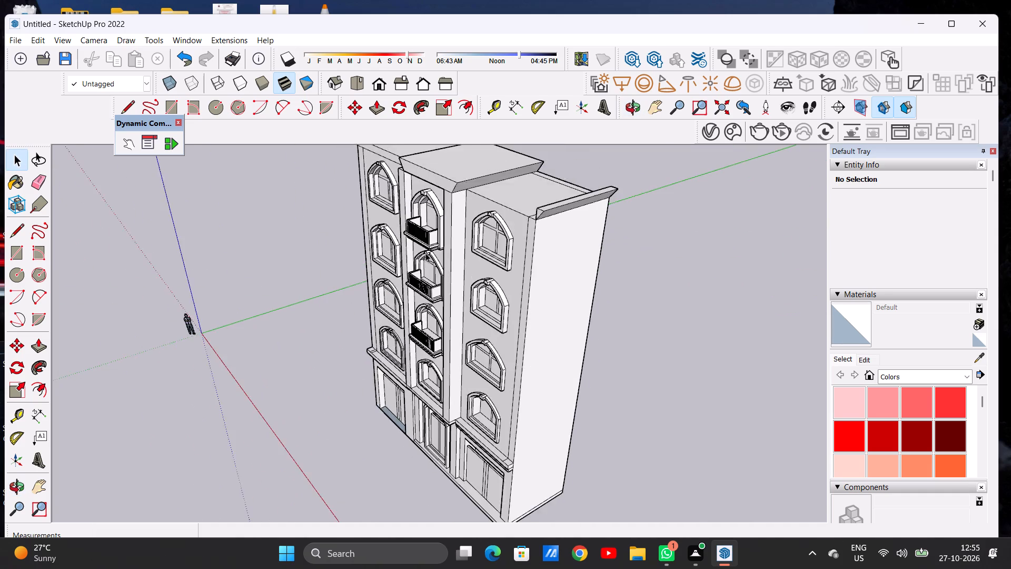
pyautogui.scroll(-5, 425, 253)
pyautogui.moveTo(412, 271); pyautogui.dragTo(605, 218, button='middle')
pyautogui.scroll(14, 478, 212)
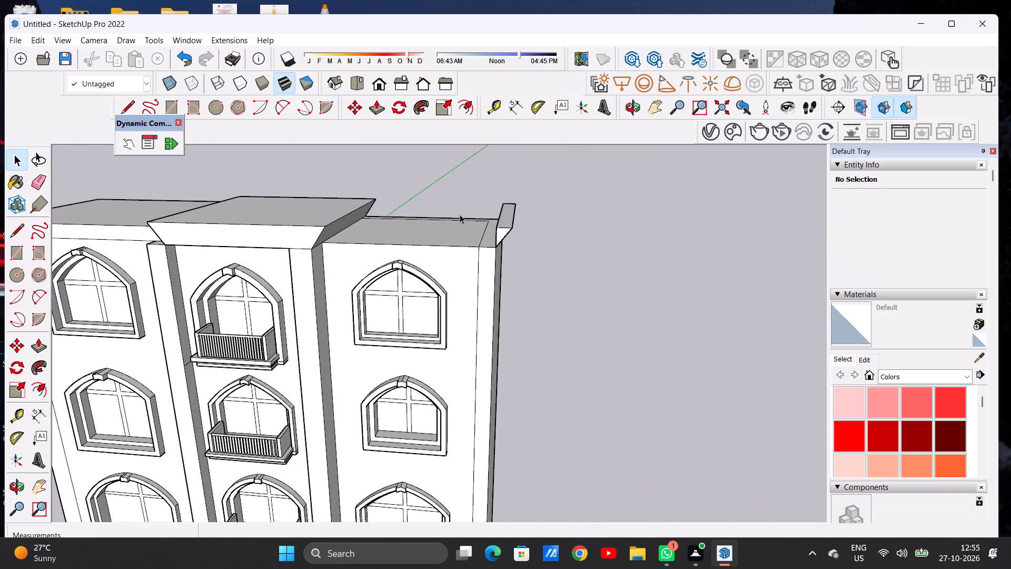
pyautogui.moveTo(425, 223); pyautogui.dragTo(491, 200, button='middle')
pyautogui.scroll(8, 488, 221)
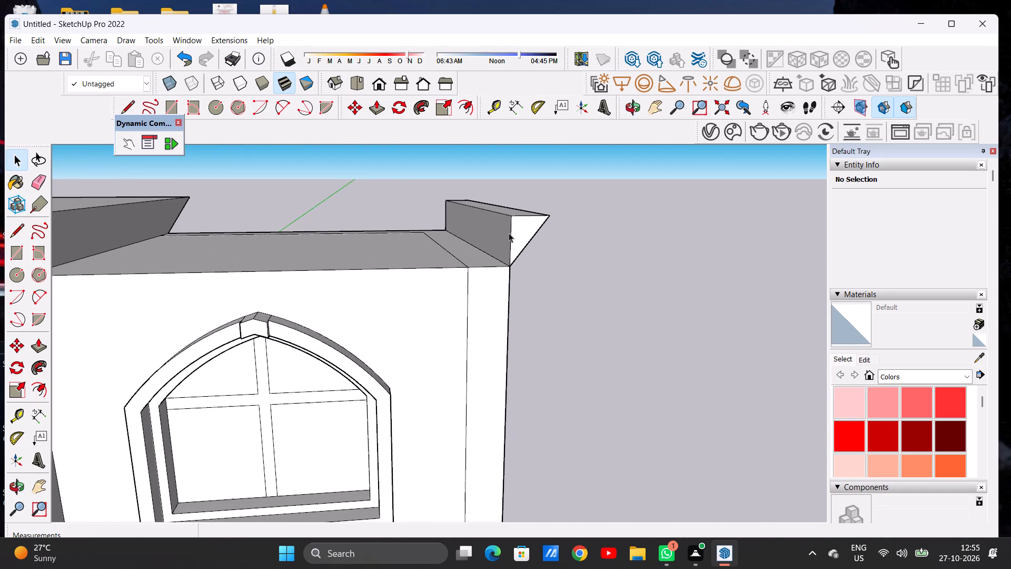
pyautogui.press('p')
pyautogui.click(499, 233)
pyautogui.scroll(-1, 449, 230)
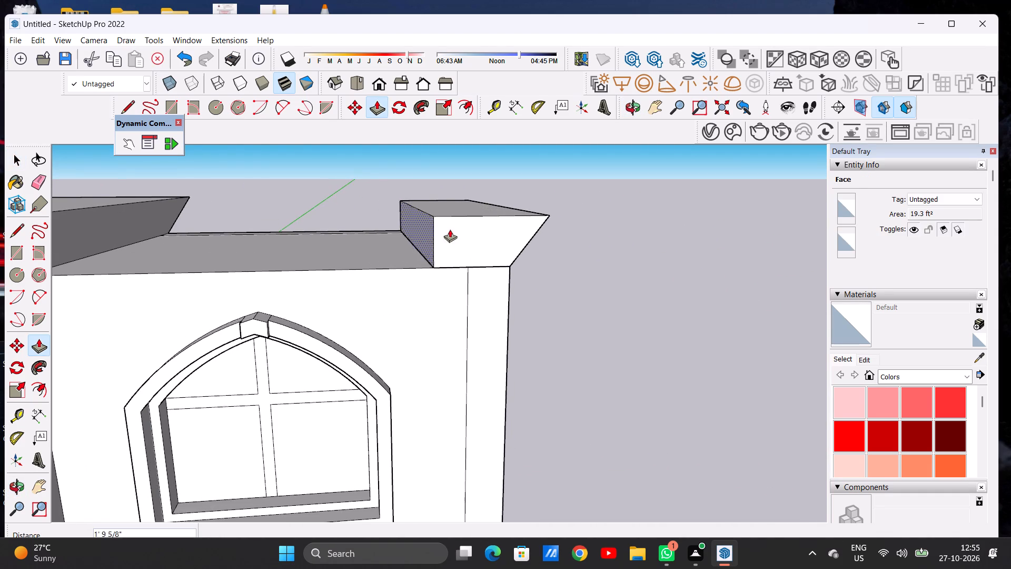
pyautogui.scroll(-6, 450, 229)
pyautogui.scroll(12, 217, 247)
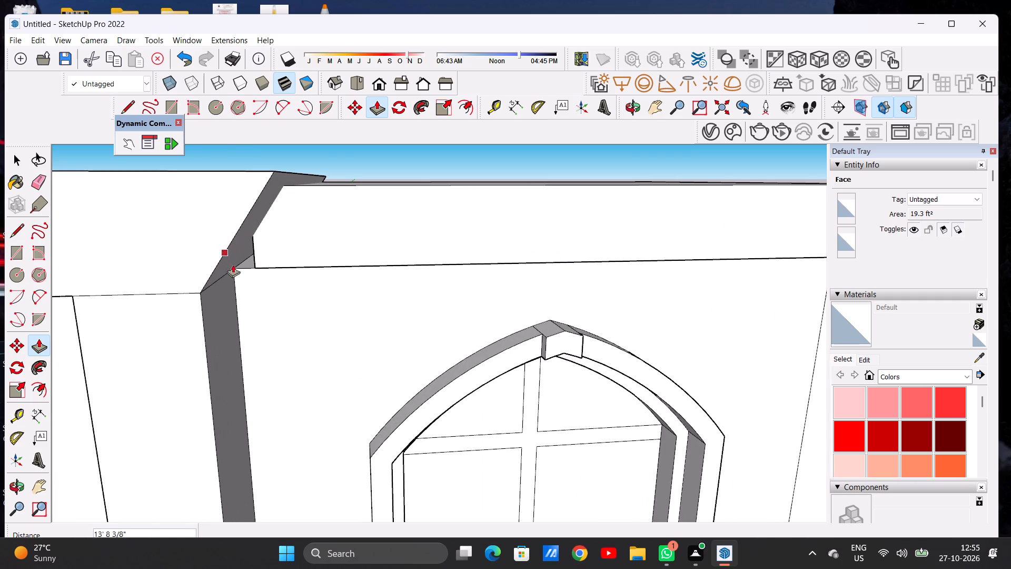
pyautogui.click(233, 268)
pyautogui.press('space')
# Examine how the roof cornice runs across the right, central and left bays from the front.
pyautogui.scroll(-3, 292, 260)
pyautogui.scroll(1, 292, 260)
pyautogui.scroll(-5, 292, 260)
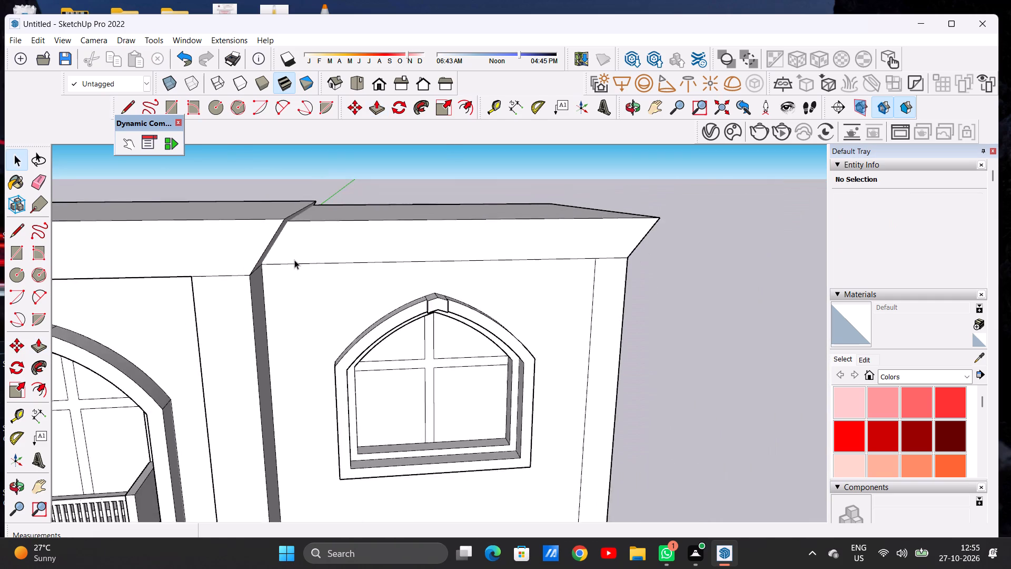
pyautogui.scroll(-20, 294, 260)
pyautogui.scroll(-2, 294, 260)
pyautogui.moveTo(345, 271); pyautogui.dragTo(325, 235, button='middle')
pyautogui.scroll(-7, 439, 237)
pyautogui.moveTo(416, 266); pyautogui.dragTo(399, 267, button='middle')
pyautogui.scroll(7, 381, 239)
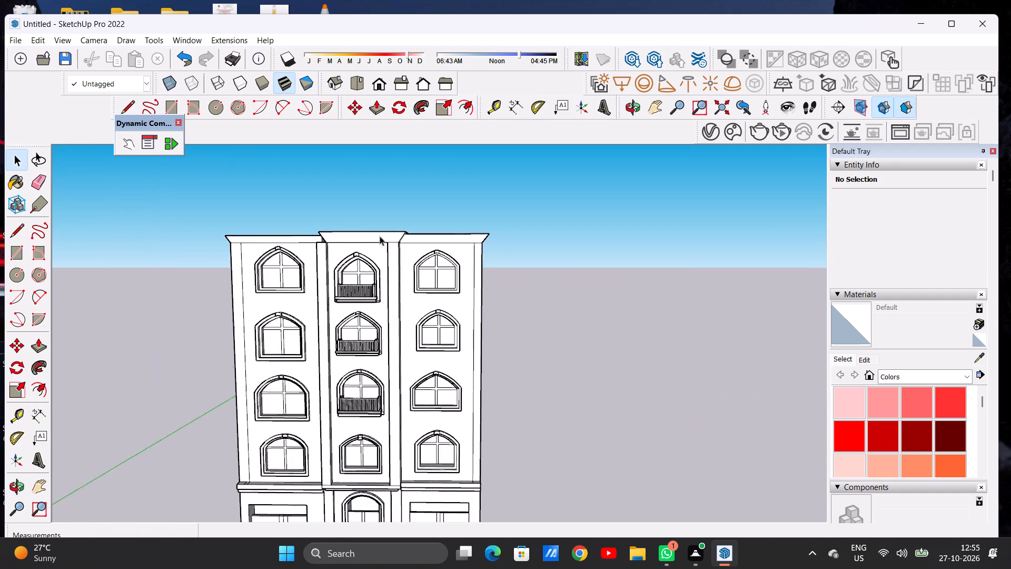
pyautogui.scroll(8, 380, 236)
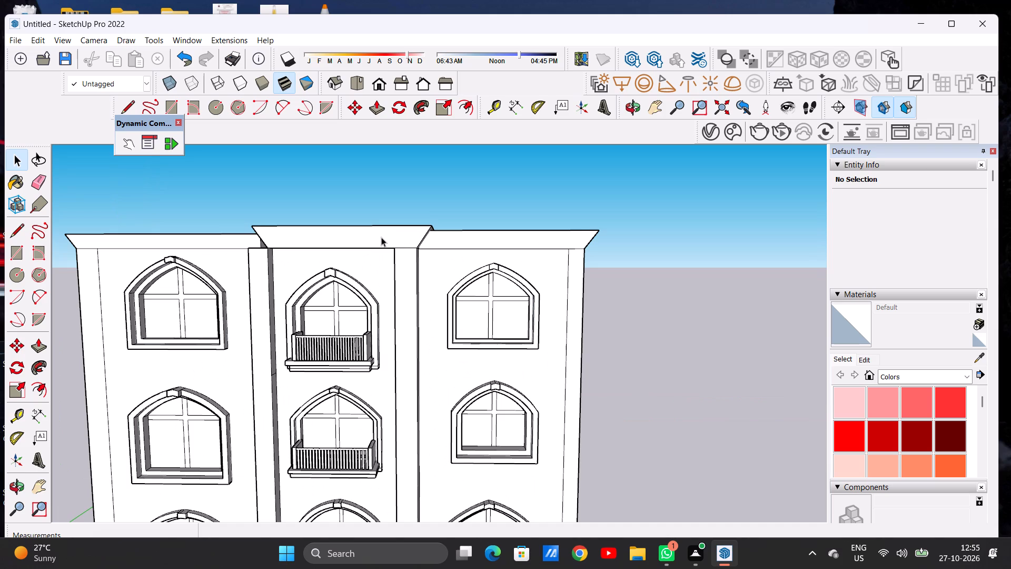
pyautogui.scroll(-4, 395, 231)
pyautogui.moveTo(287, 246); pyautogui.dragTo(300, 246, button='middle')
pyautogui.middleClick(300, 246)
pyautogui.moveTo(302, 249); pyautogui.dragTo(302, 257, button='middle')
pyautogui.middleClick(302, 257)
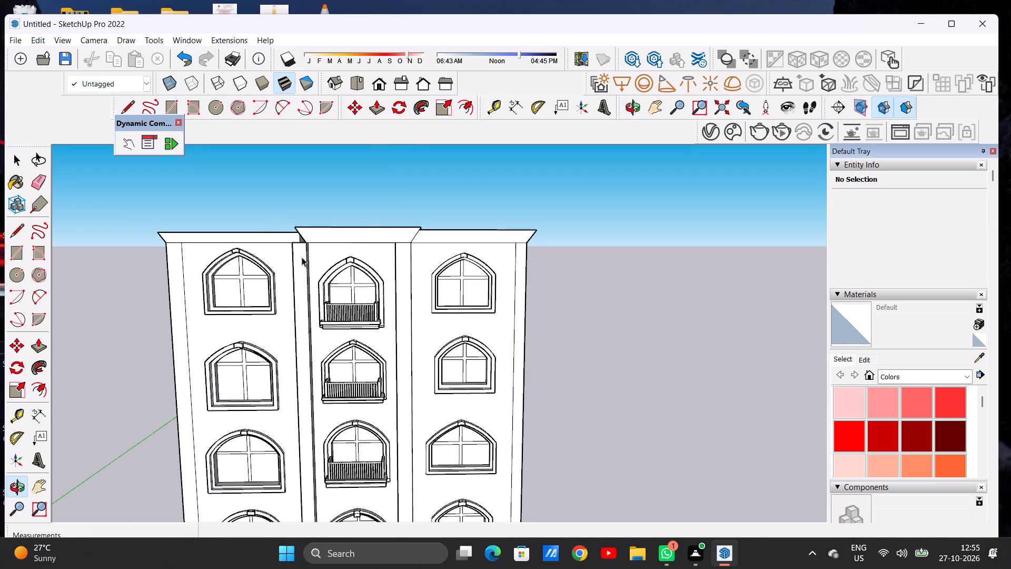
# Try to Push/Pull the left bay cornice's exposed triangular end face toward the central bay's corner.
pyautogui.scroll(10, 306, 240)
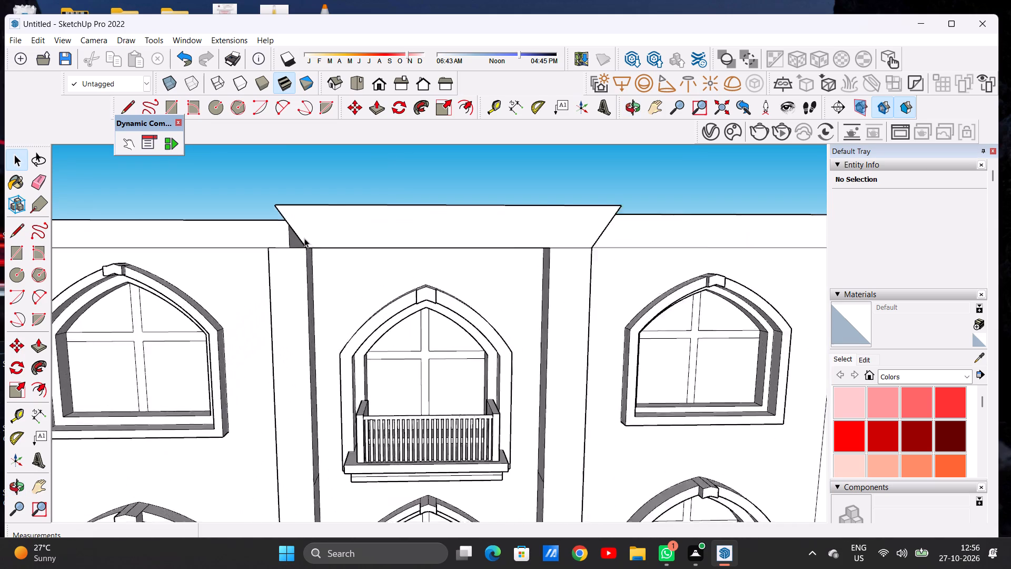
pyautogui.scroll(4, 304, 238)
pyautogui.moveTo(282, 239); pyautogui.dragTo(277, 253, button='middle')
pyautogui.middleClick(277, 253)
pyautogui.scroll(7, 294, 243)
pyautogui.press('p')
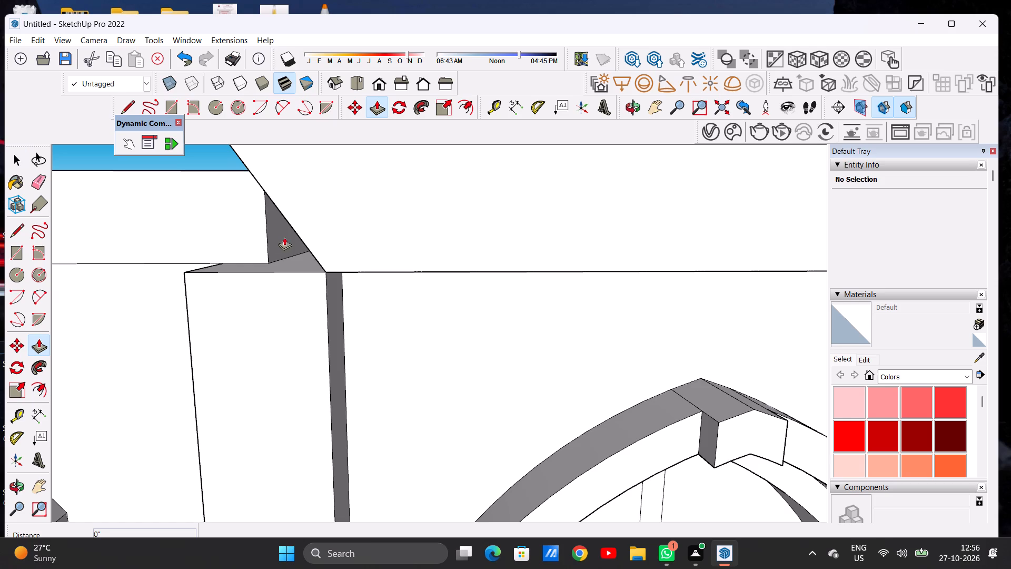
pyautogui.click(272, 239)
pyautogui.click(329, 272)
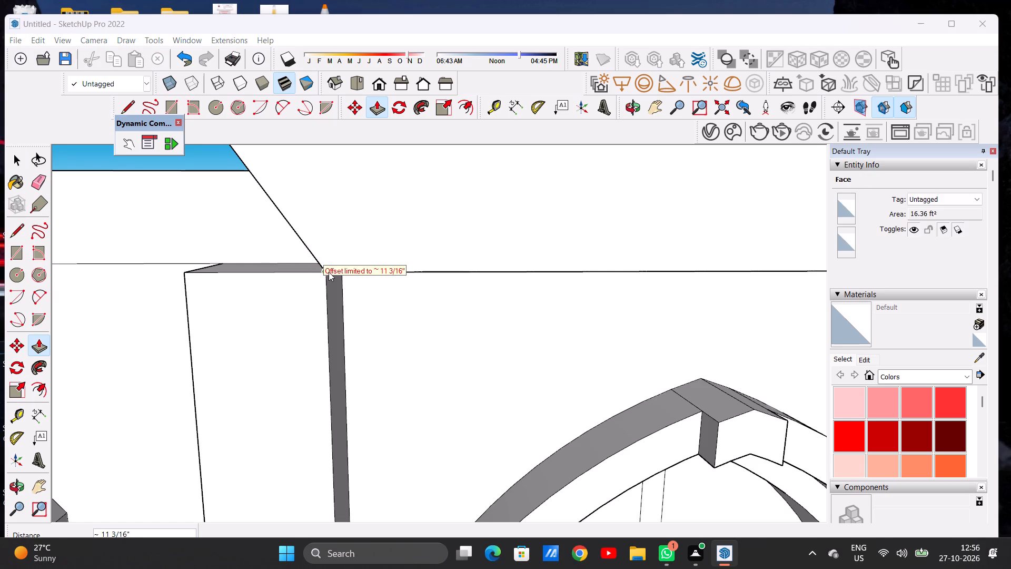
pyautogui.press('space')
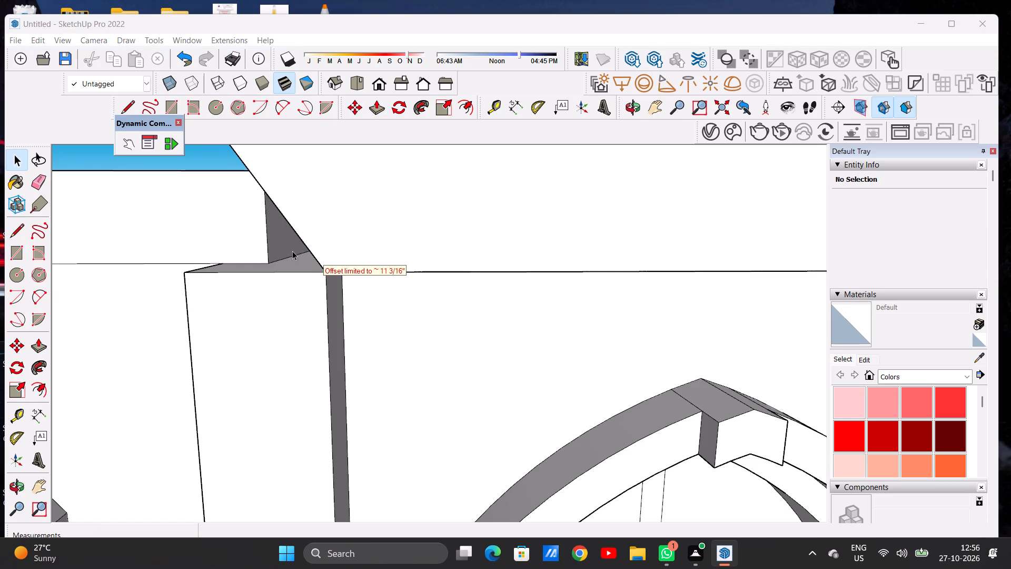
# Push/Pull the left bay cornice's triangular end face about 11 3/16" to close the gap beside the central cornice.
pyautogui.press('p')
pyautogui.scroll(4, 280, 241)
pyautogui.click(281, 241)
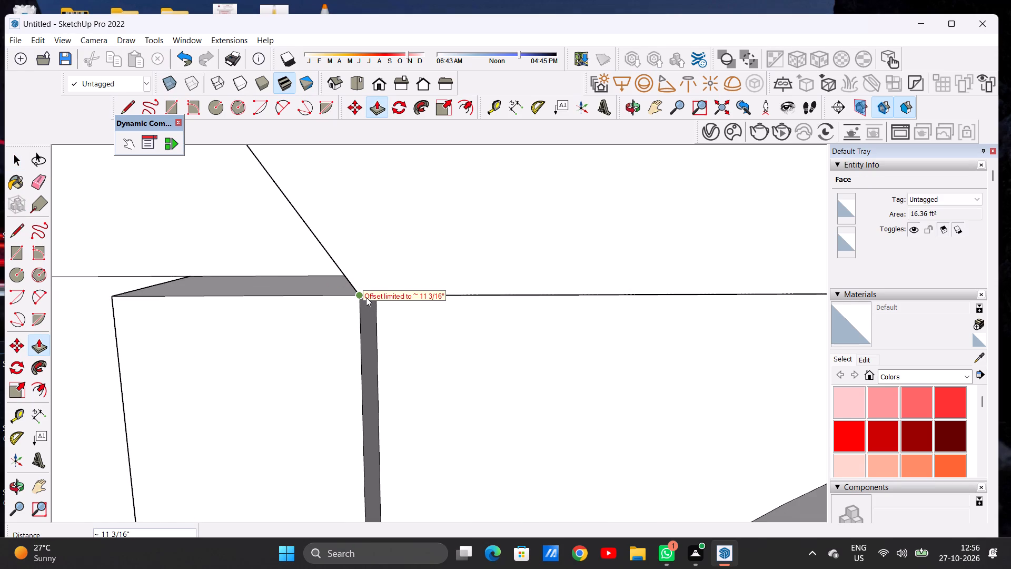
pyautogui.click(366, 297)
pyautogui.click(360, 292)
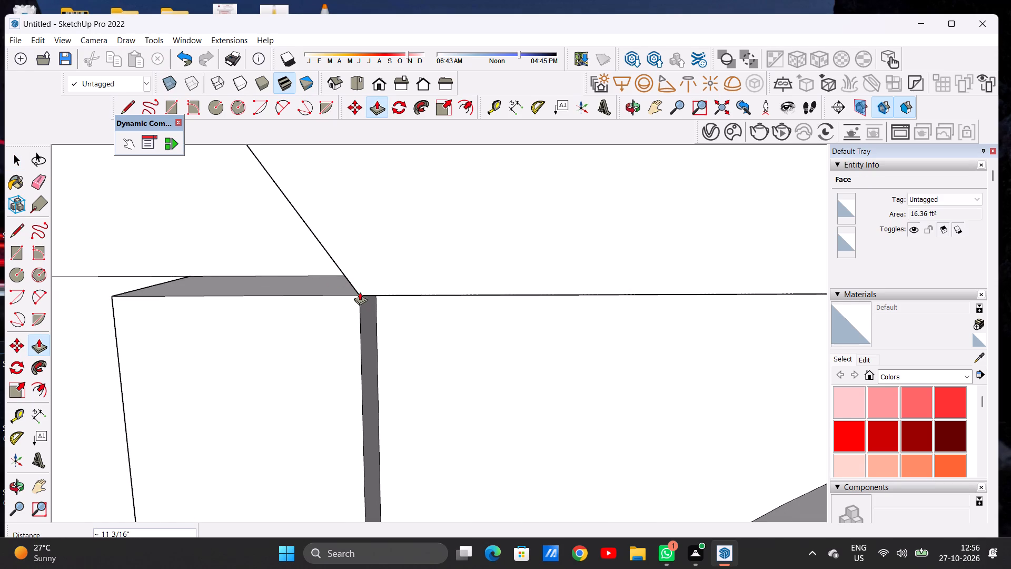
pyautogui.press('space')
# Inspect the joined cornice and the whole façade, including from the standard front view.
pyautogui.scroll(-3, 363, 274)
pyautogui.scroll(1, 363, 274)
pyautogui.scroll(-19, 363, 274)
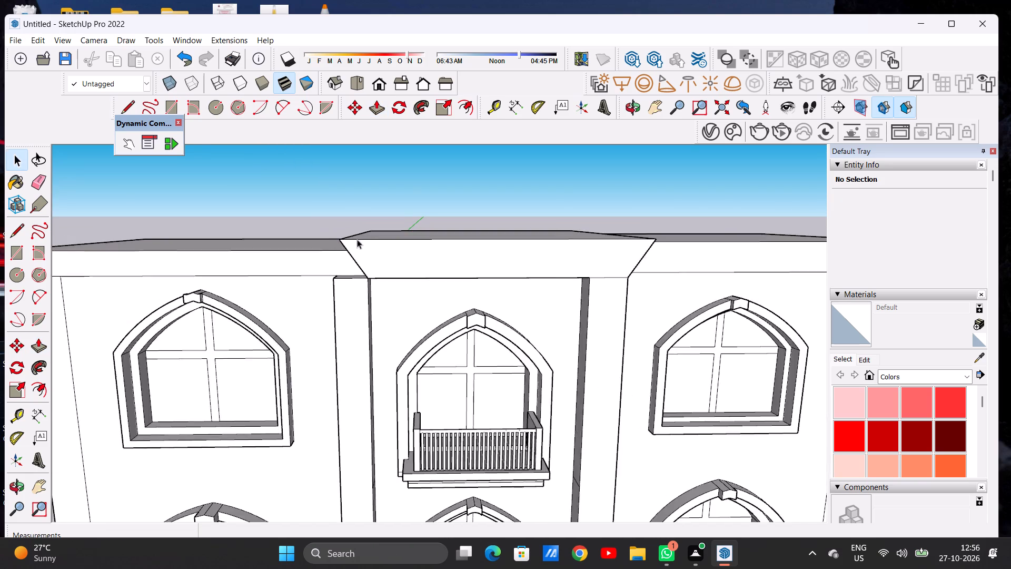
pyautogui.scroll(-20, 357, 239)
pyautogui.moveTo(364, 283); pyautogui.dragTo(368, 253, button='middle')
pyautogui.scroll(4, 370, 244)
pyautogui.scroll(-1, 370, 244)
pyautogui.scroll(8, 370, 244)
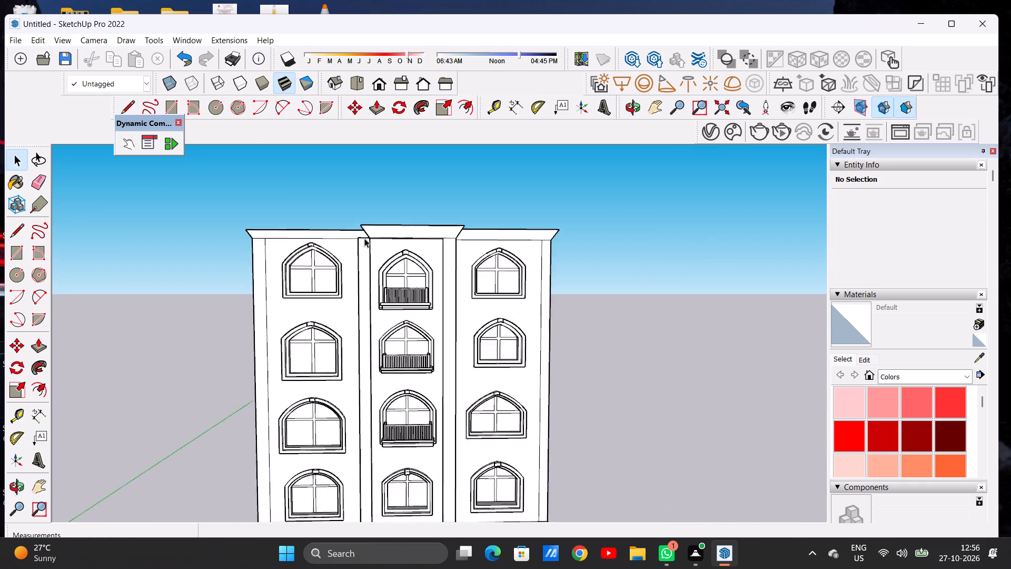
pyautogui.scroll(4, 364, 238)
pyautogui.moveTo(341, 239); pyautogui.dragTo(330, 277, button='middle')
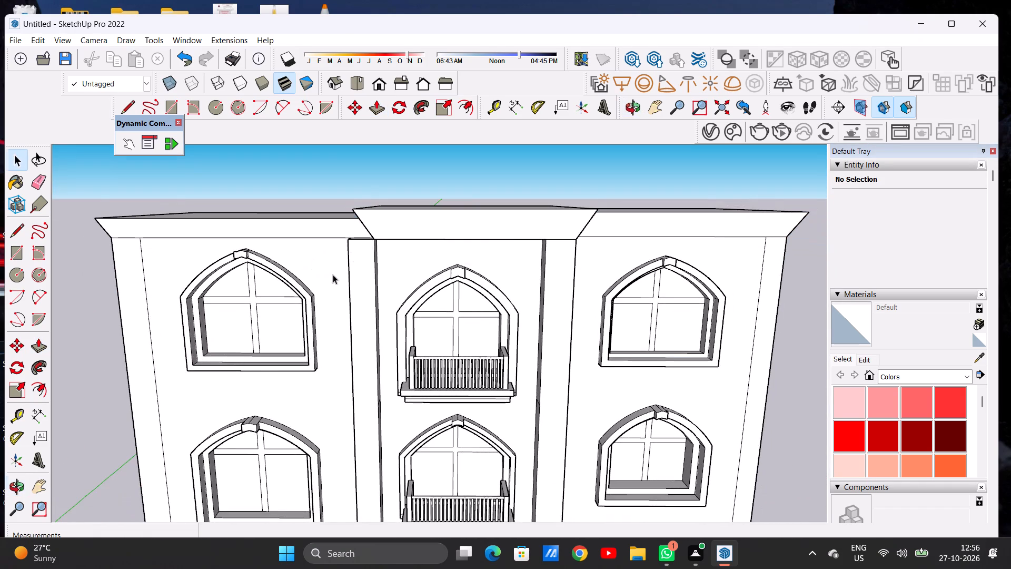
pyautogui.scroll(-5, 354, 250)
pyautogui.click(376, 82)
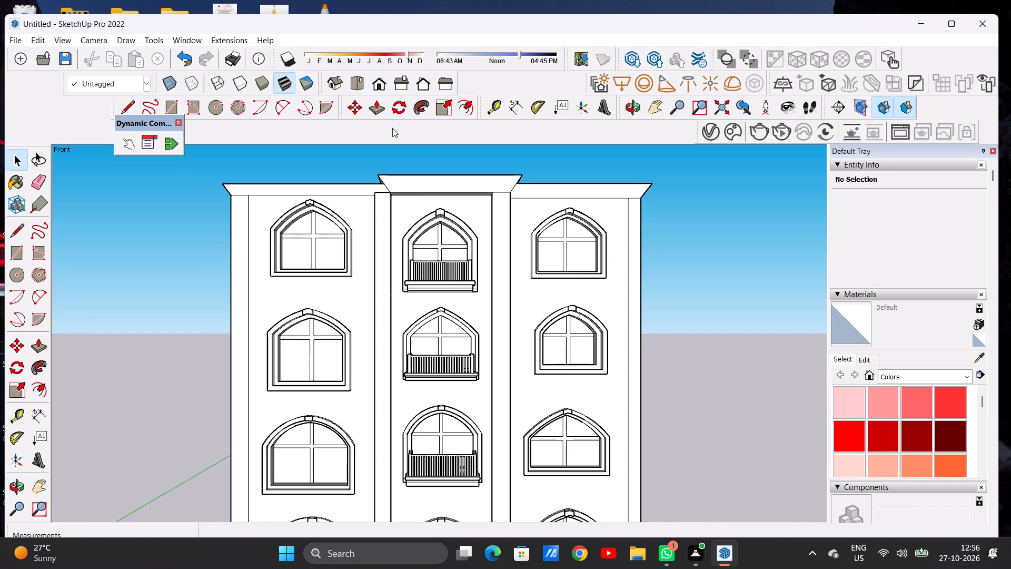
pyautogui.scroll(-13, 394, 245)
pyautogui.scroll(3, 428, 250)
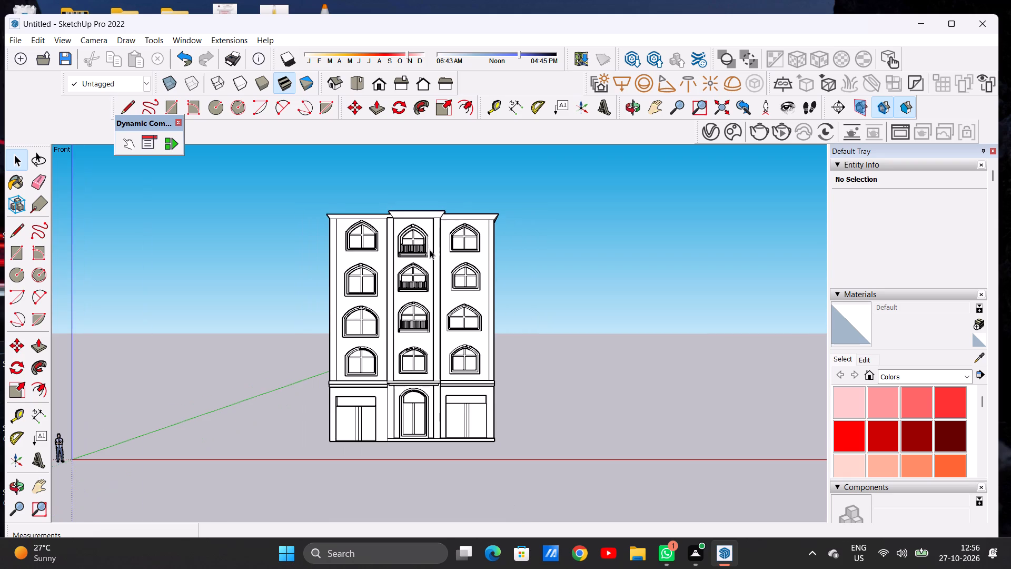
pyautogui.moveTo(434, 235); pyautogui.dragTo(424, 291, button='middle')
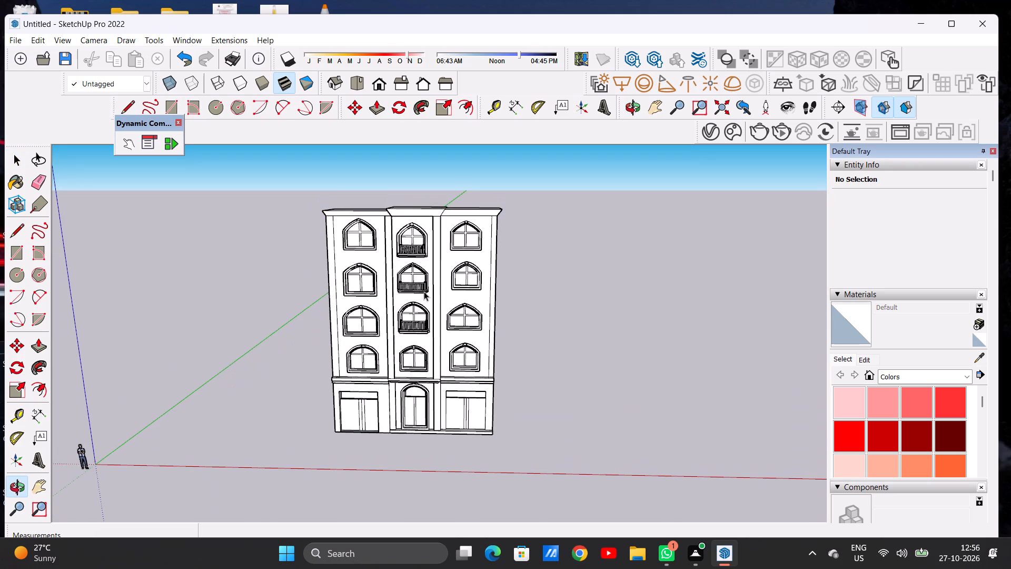
pyautogui.scroll(-7, 425, 278)
pyautogui.scroll(-1, 425, 355)
pyautogui.scroll(6, 425, 355)
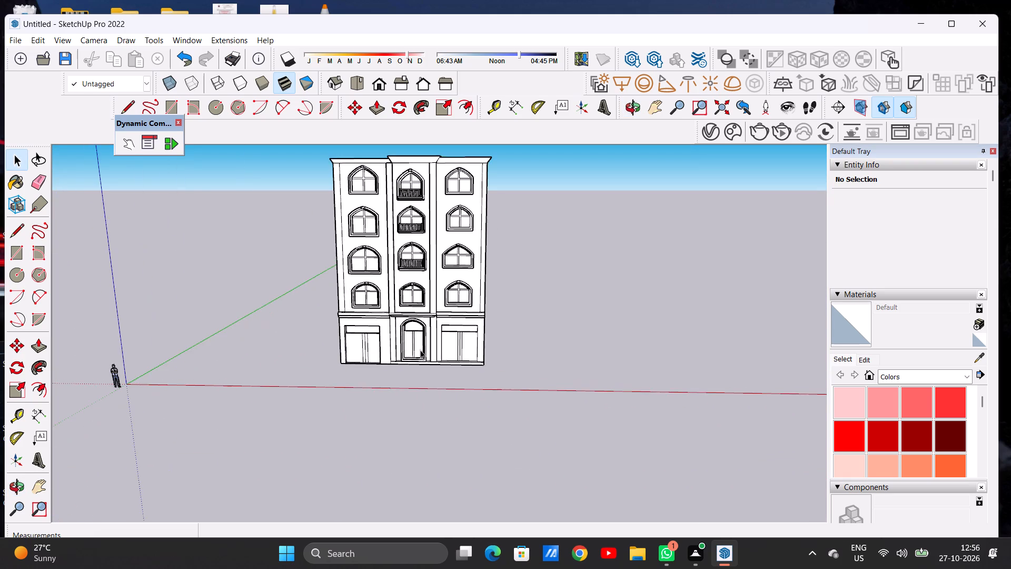
# Draw a ground rectangle about 40' 8 7/8" by 12' 1/16" along the building's front base, extending outward.
pyautogui.moveTo(420, 344); pyautogui.dragTo(411, 428, button='middle')
pyautogui.scroll(7, 415, 371)
pyautogui.moveTo(397, 351); pyautogui.dragTo(415, 381, button='middle')
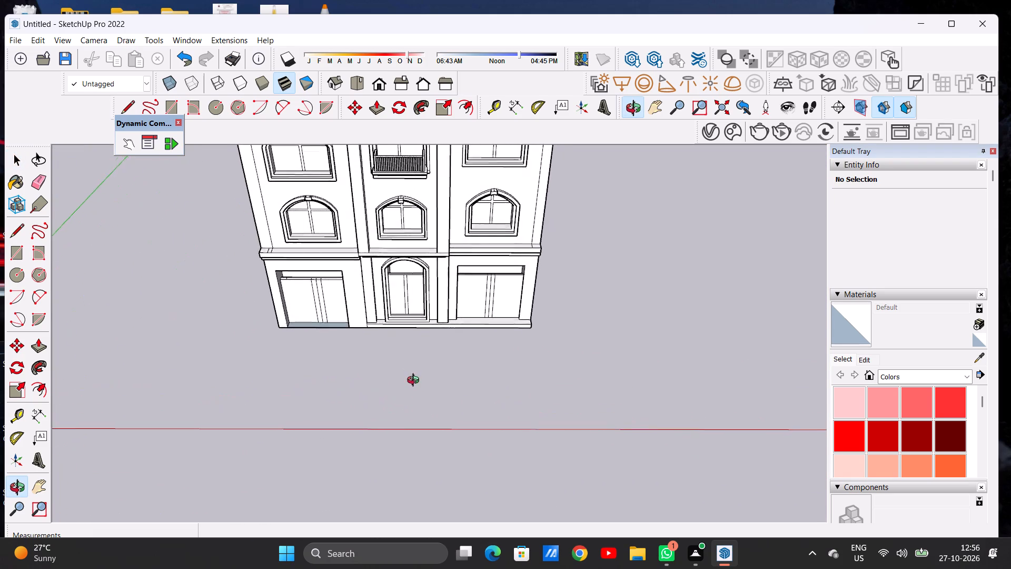
pyautogui.moveTo(415, 381); pyautogui.dragTo(408, 390, button='middle')
pyautogui.moveTo(427, 374); pyautogui.dragTo(439, 378, button='middle')
pyautogui.scroll(7, 420, 337)
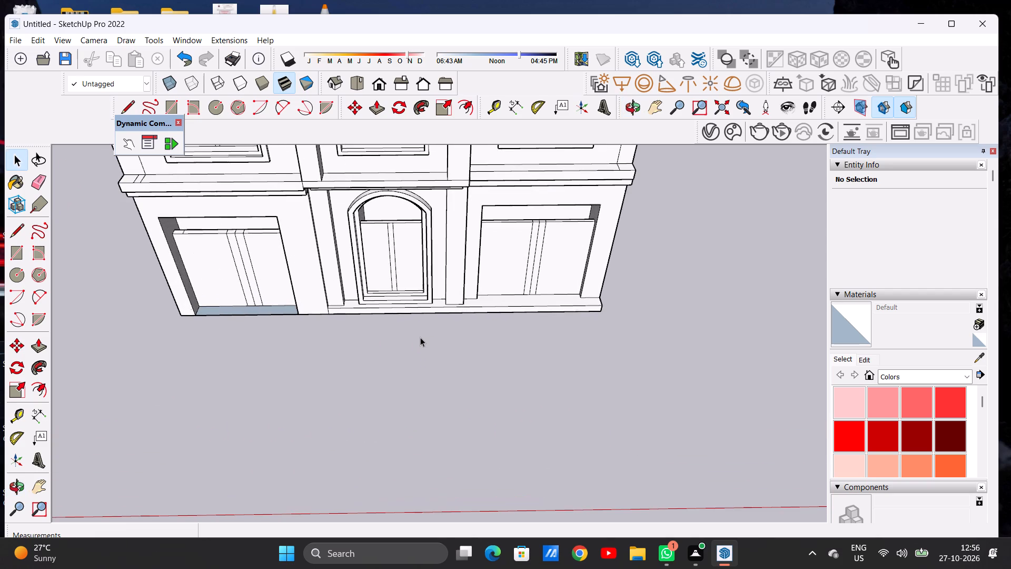
pyautogui.press('r')
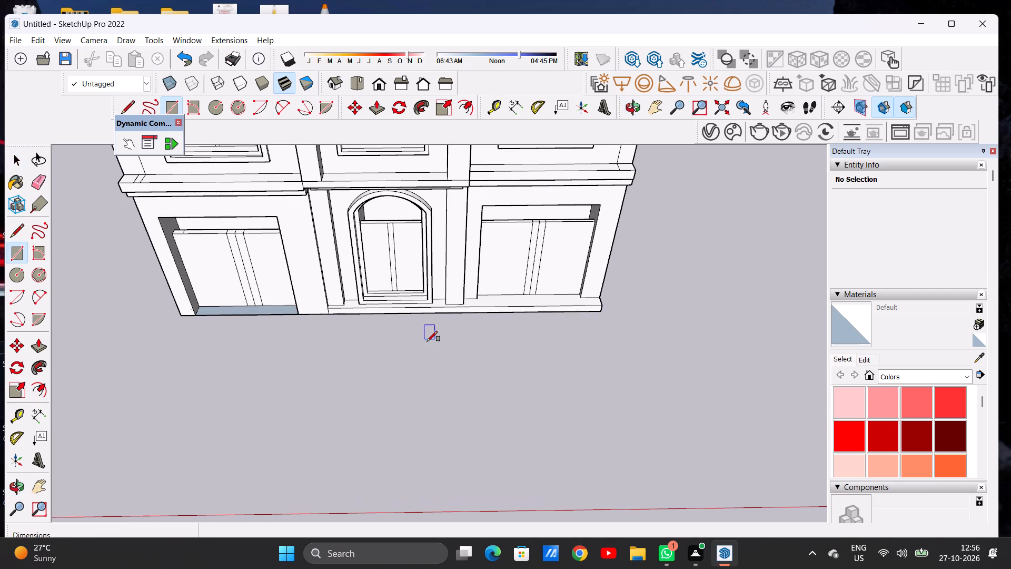
pyautogui.scroll(3, 198, 325)
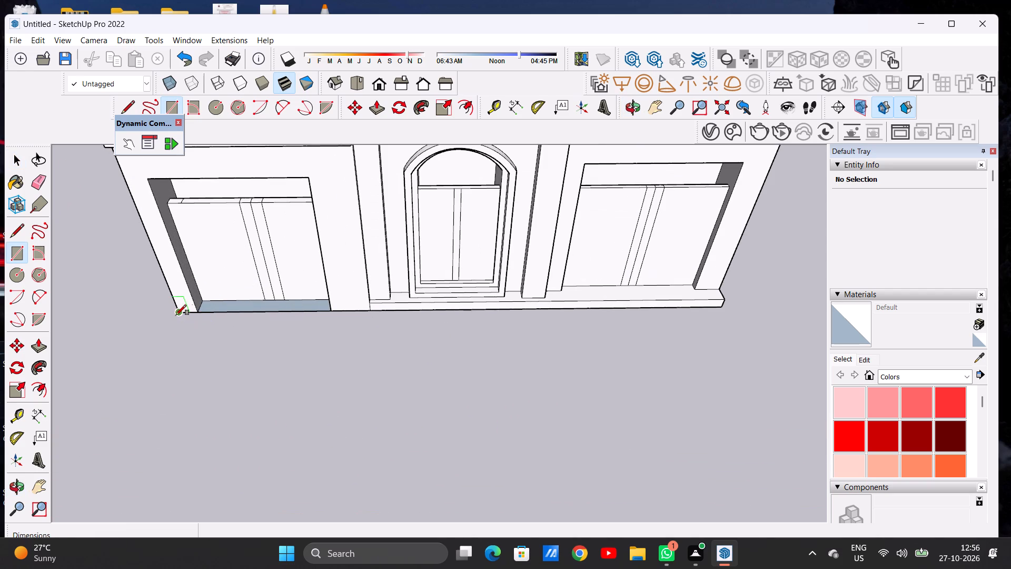
pyautogui.click(176, 315)
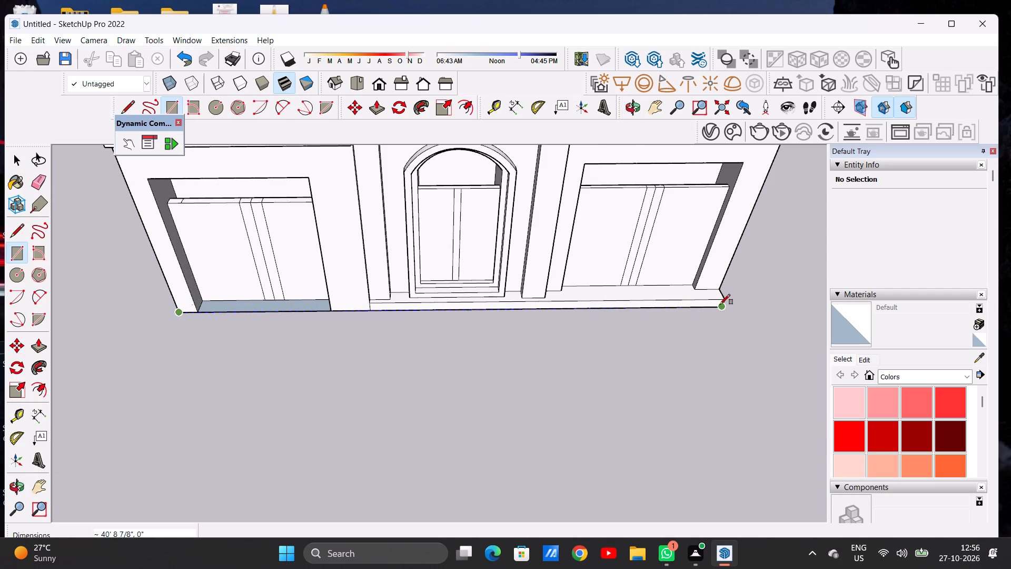
pyautogui.click(720, 305)
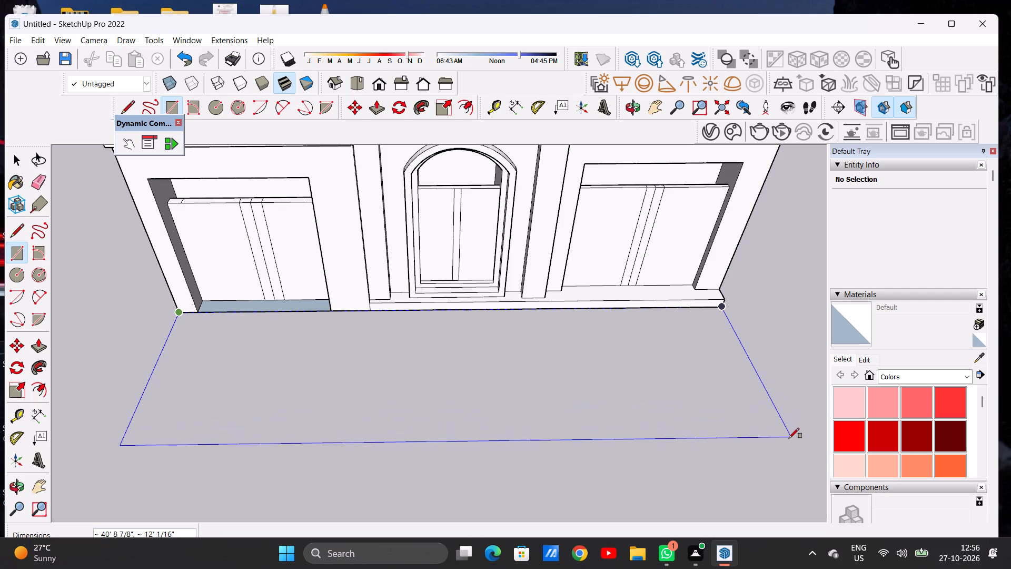
pyautogui.click(789, 438)
pyautogui.press('space')
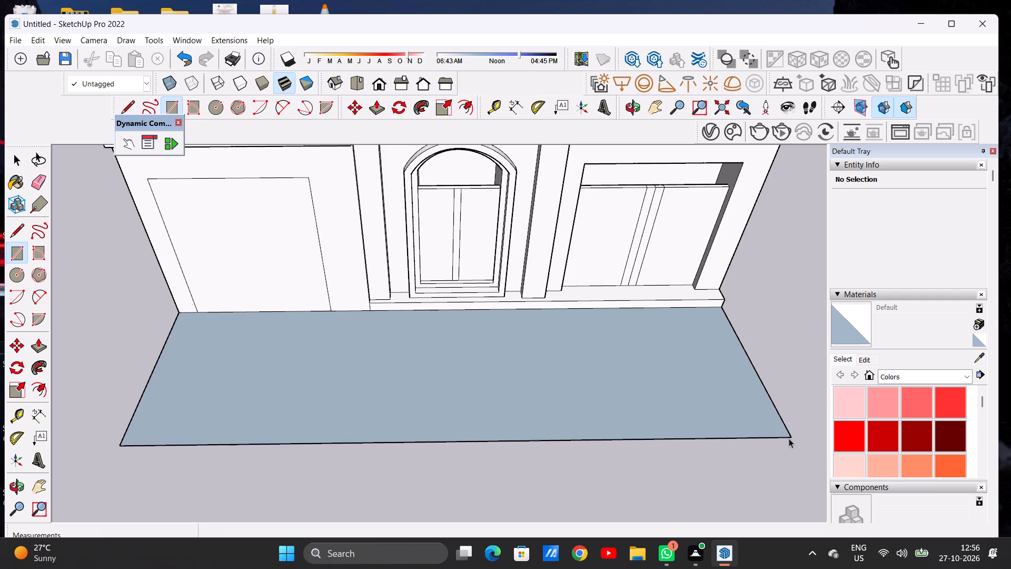
# Delete the face covering the left bay's ground-floor opening.
pyautogui.scroll(-7, 342, 332)
pyautogui.scroll(3, 305, 289)
pyautogui.click(299, 284)
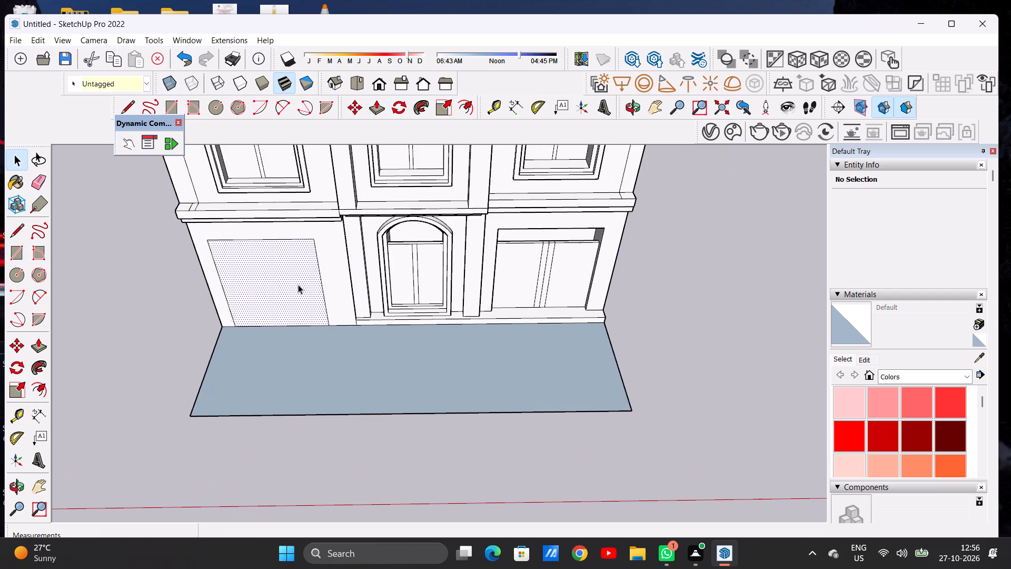
pyautogui.press('Delete')
# Examine the ground rectangle and the building's base from the front and the right corner.
pyautogui.scroll(-5, 387, 318)
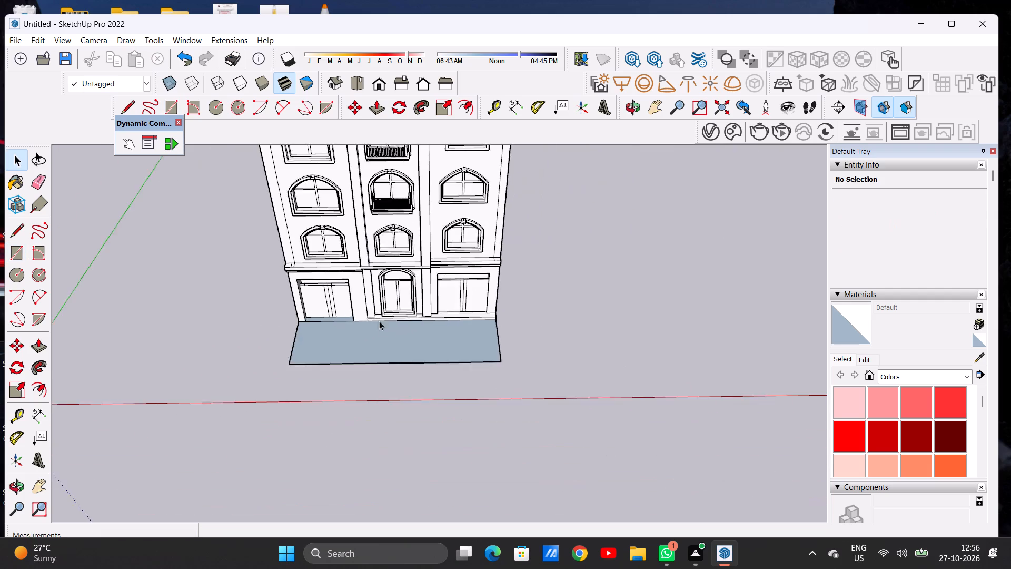
pyautogui.scroll(-3, 379, 321)
pyautogui.moveTo(397, 328); pyautogui.dragTo(403, 267, button='middle')
pyautogui.scroll(3, 421, 355)
pyautogui.scroll(-1, 420, 362)
pyautogui.scroll(3, 420, 363)
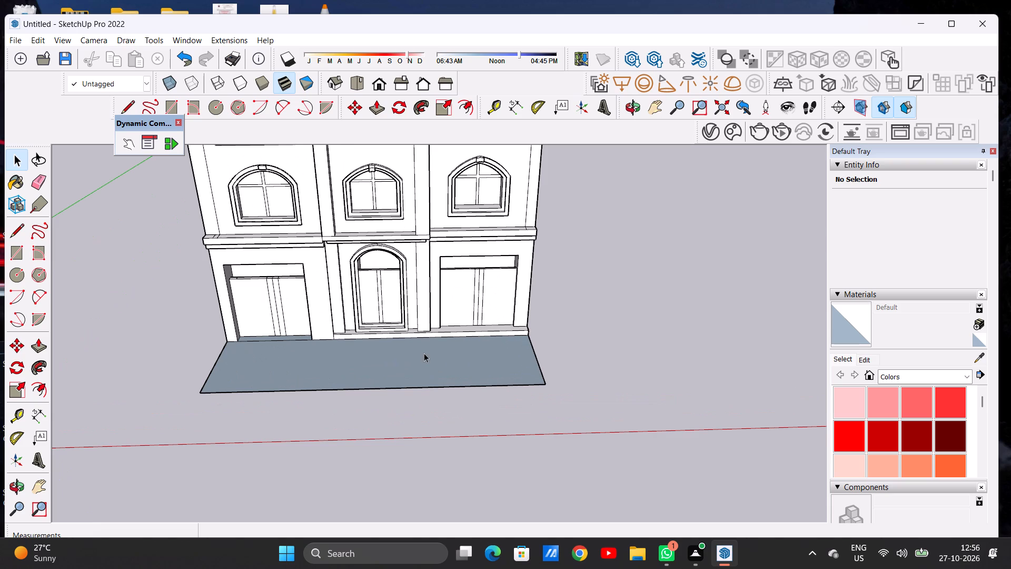
pyautogui.scroll(-2, 429, 330)
pyautogui.moveTo(467, 355); pyautogui.dragTo(458, 428, button='middle')
pyautogui.scroll(6, 507, 363)
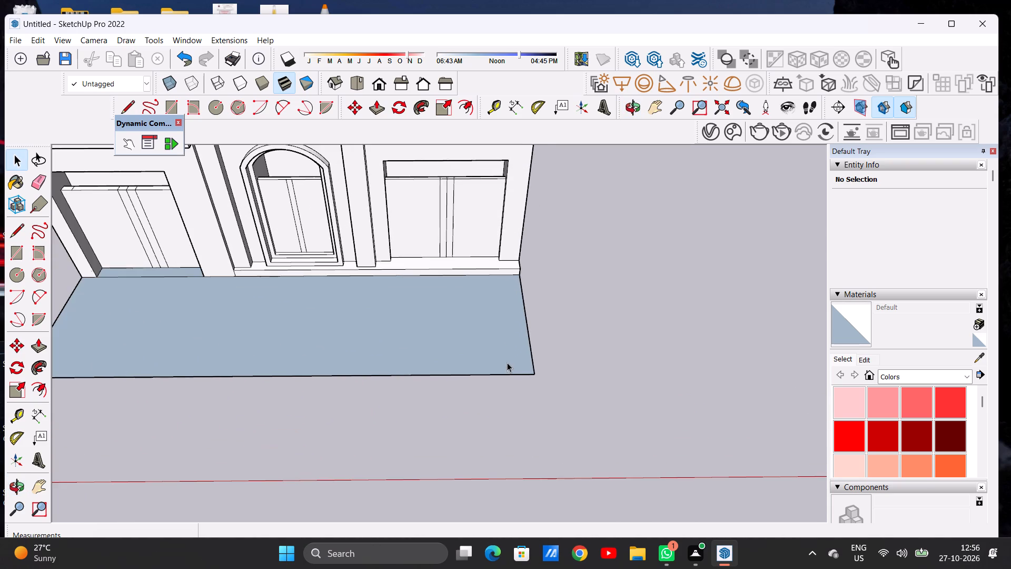
pyautogui.scroll(-5, 522, 339)
pyautogui.moveTo(545, 330); pyautogui.dragTo(345, 281, button='middle')
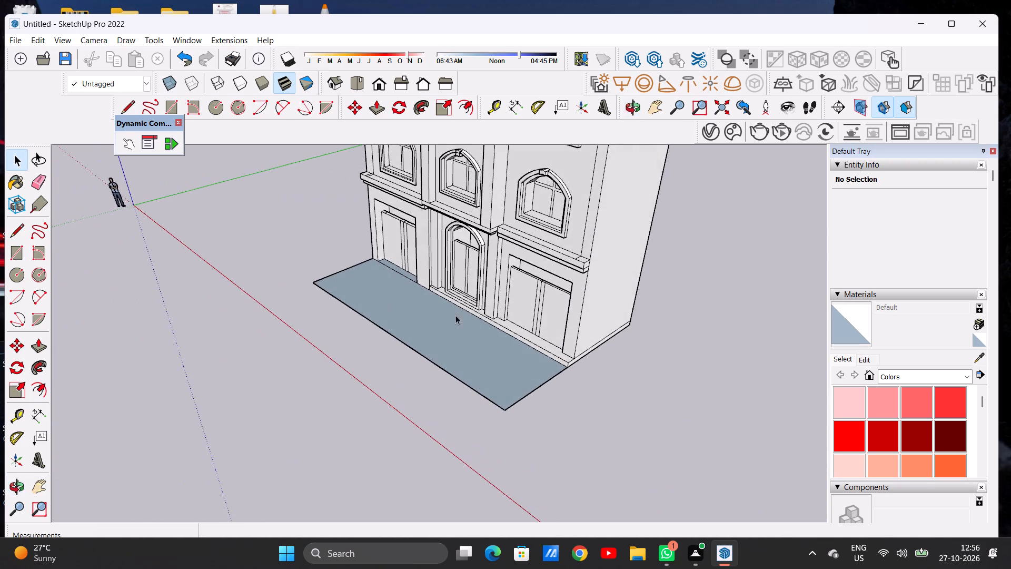
# Push/Pull the ground rectangle up 9" to meet the top edge of the building's front base.
pyautogui.scroll(9, 543, 354)
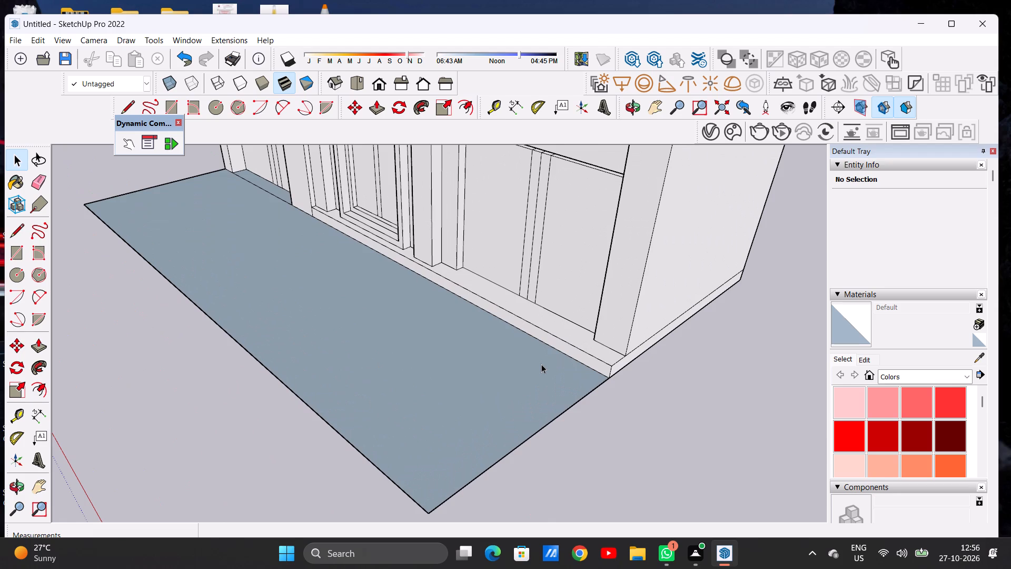
pyautogui.scroll(1, 541, 364)
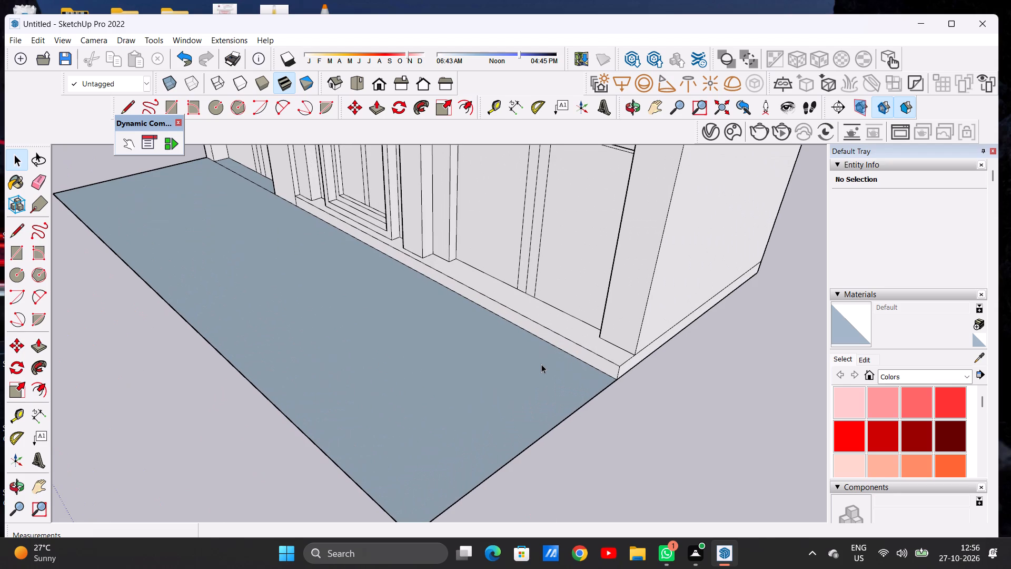
pyautogui.scroll(-2, 510, 333)
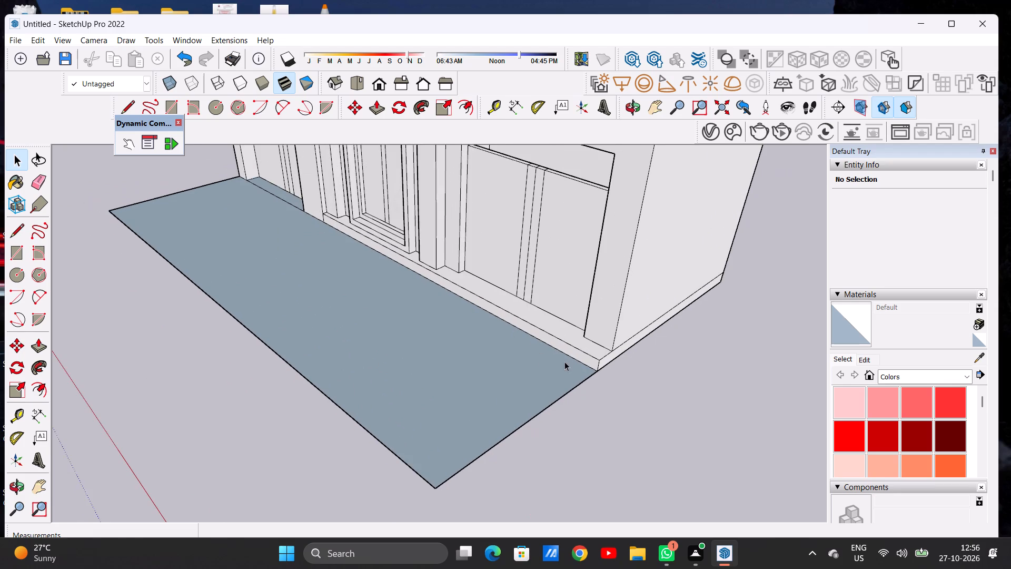
pyautogui.scroll(4, 569, 366)
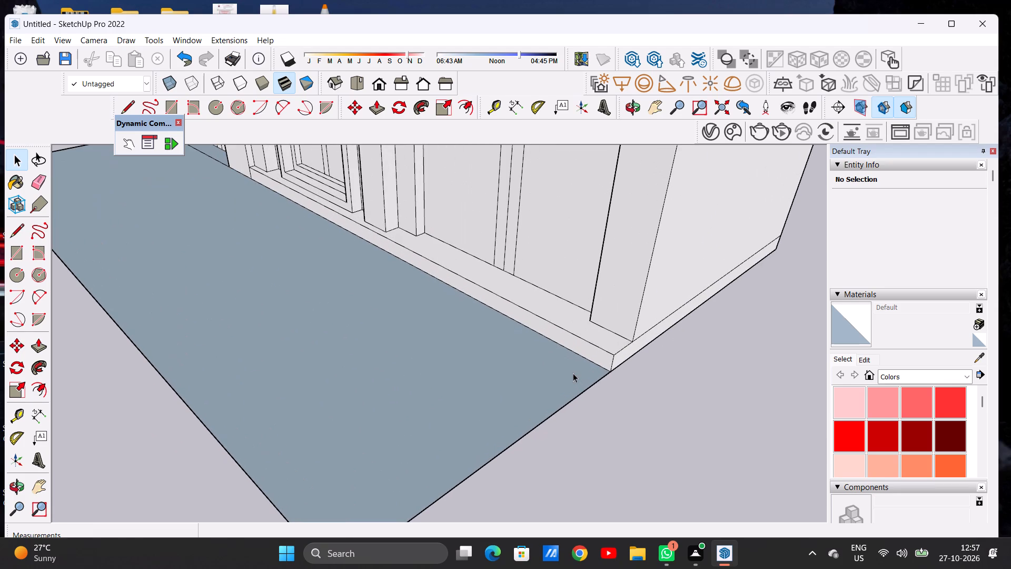
pyautogui.press('p')
pyautogui.scroll(4, 573, 373)
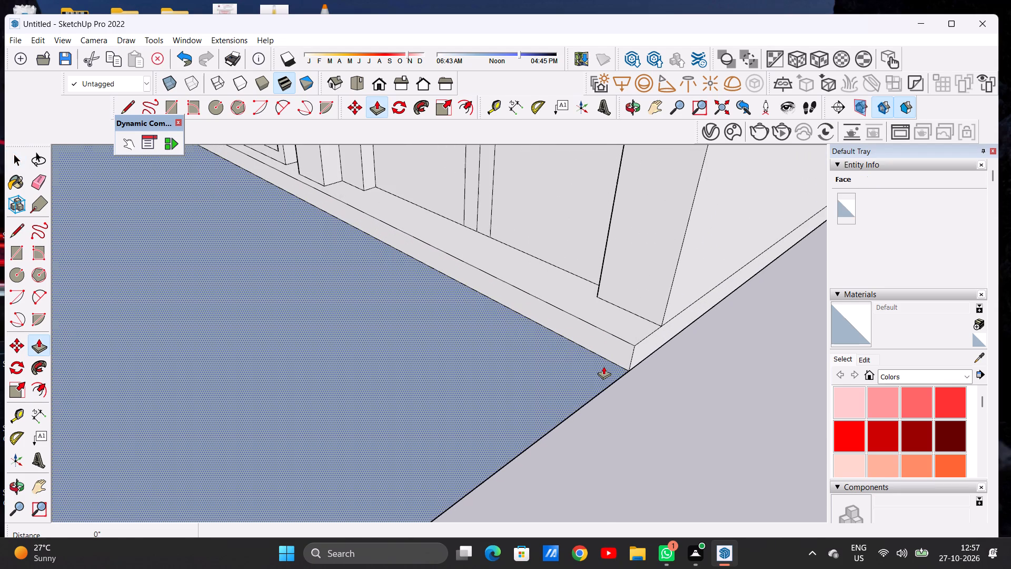
pyautogui.click(603, 366)
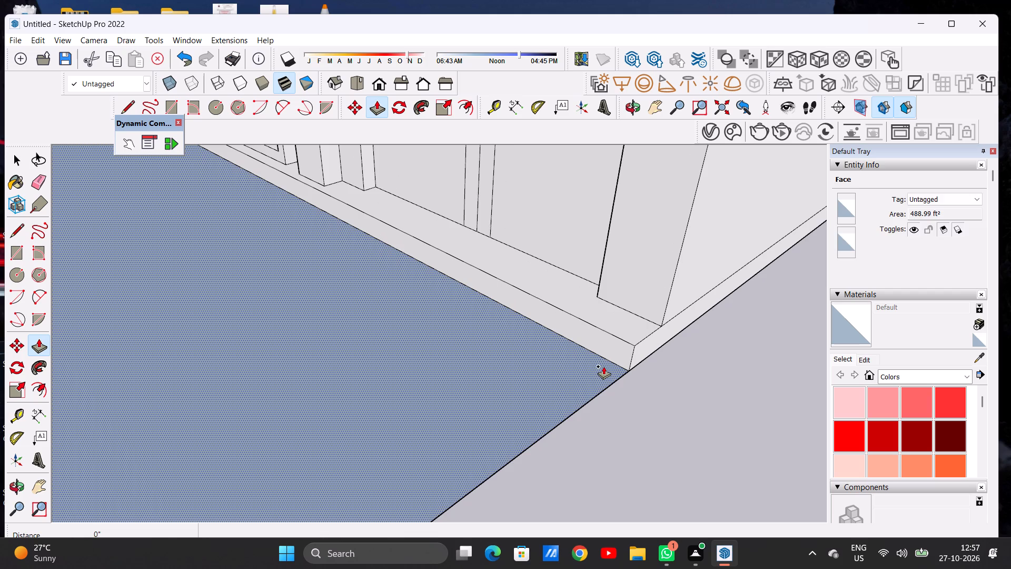
pyautogui.click(631, 348)
pyautogui.scroll(-5, 618, 377)
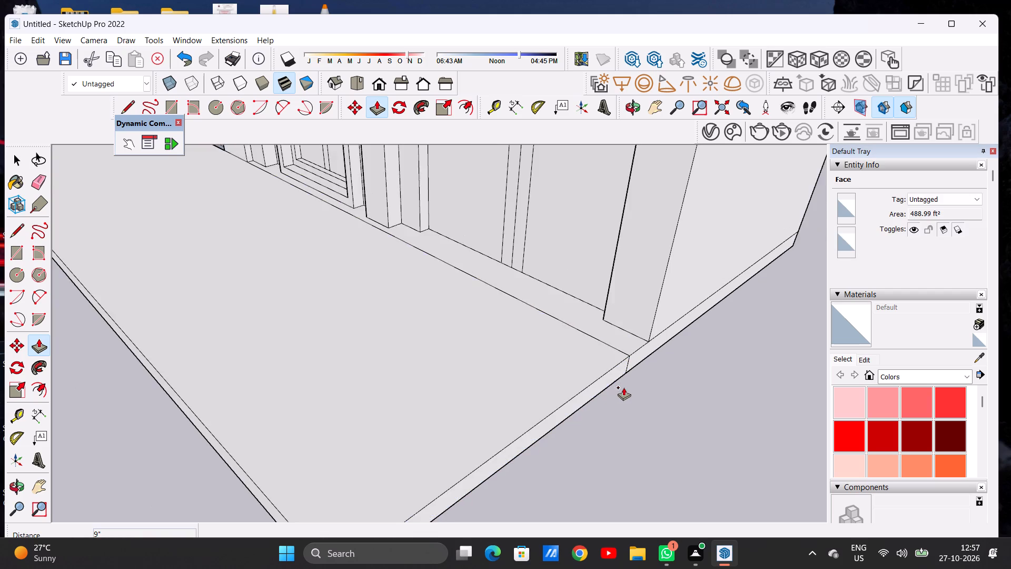
pyautogui.scroll(-13, 623, 387)
# Push/Pull the floor face inside the left bay's ground-floor opening up 9", level with the platform top.
pyautogui.moveTo(420, 367); pyautogui.dragTo(647, 410, button='middle')
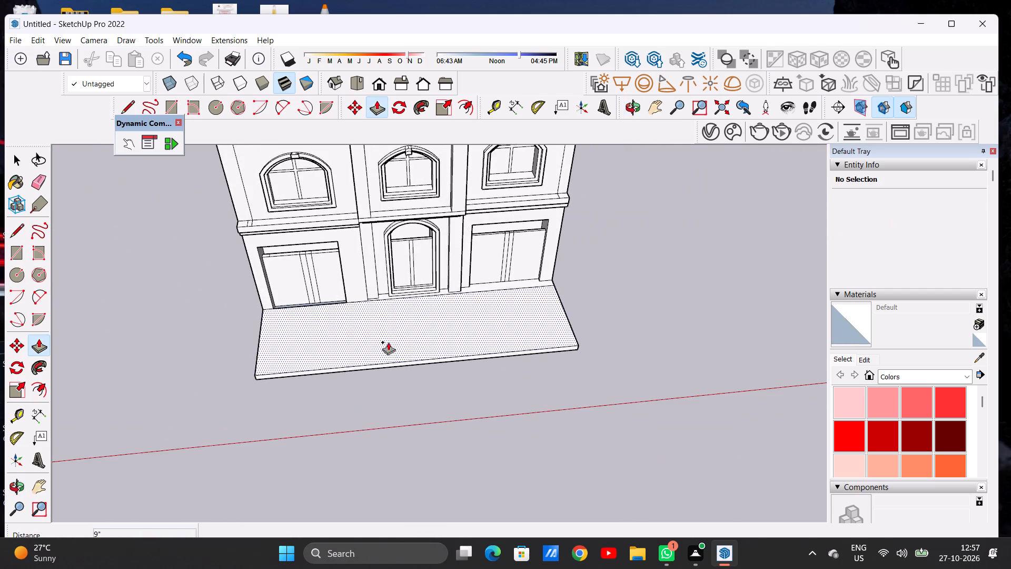
pyautogui.scroll(15, 312, 304)
pyautogui.moveTo(319, 315); pyautogui.dragTo(183, 358, button='middle')
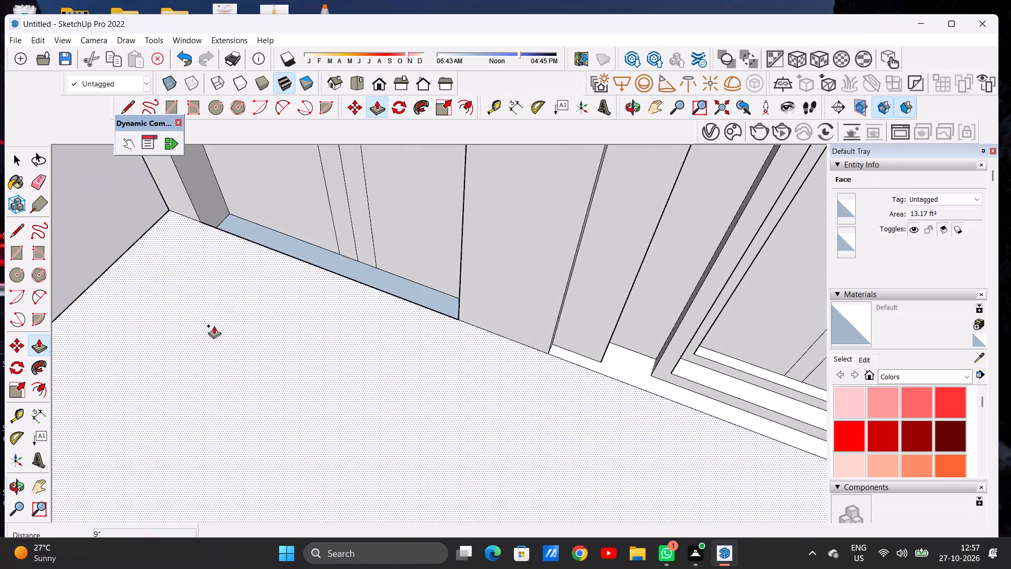
pyautogui.scroll(10, 261, 237)
pyautogui.moveTo(306, 257); pyautogui.dragTo(48, 269, button='middle')
pyautogui.click(411, 300)
pyautogui.click(358, 323)
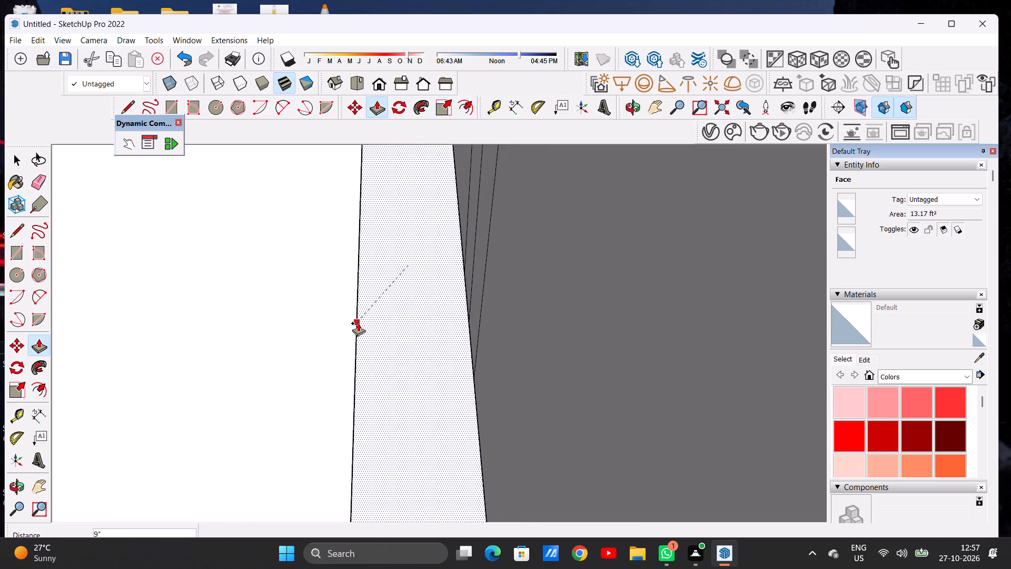
pyautogui.press('space')
# Examine the junction between the platform and the left ground-floor opening's floor, from the front view and close up.
pyautogui.scroll(-10, 350, 302)
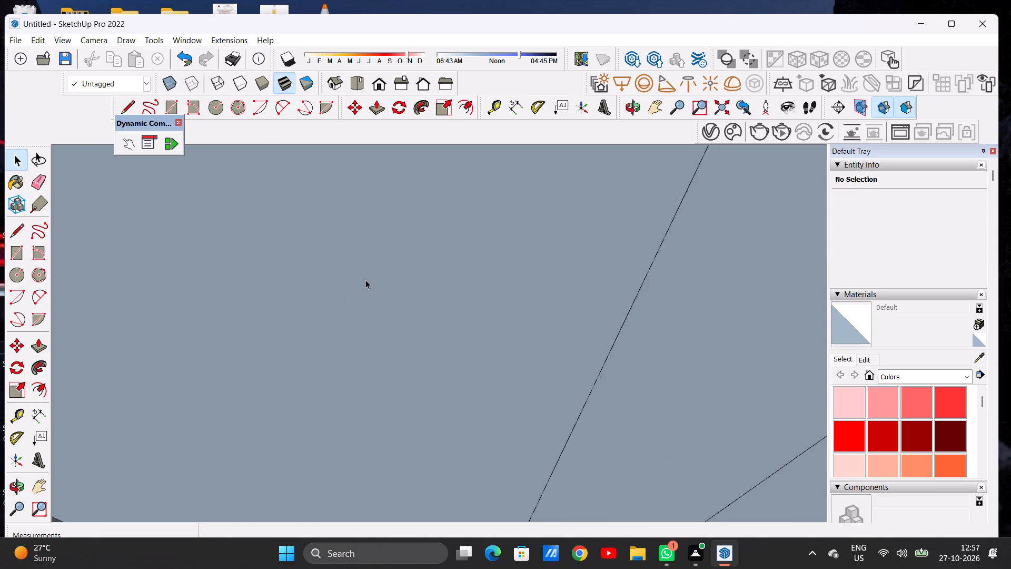
pyautogui.scroll(-5, 365, 280)
pyautogui.click(381, 87)
pyautogui.scroll(-9, 393, 243)
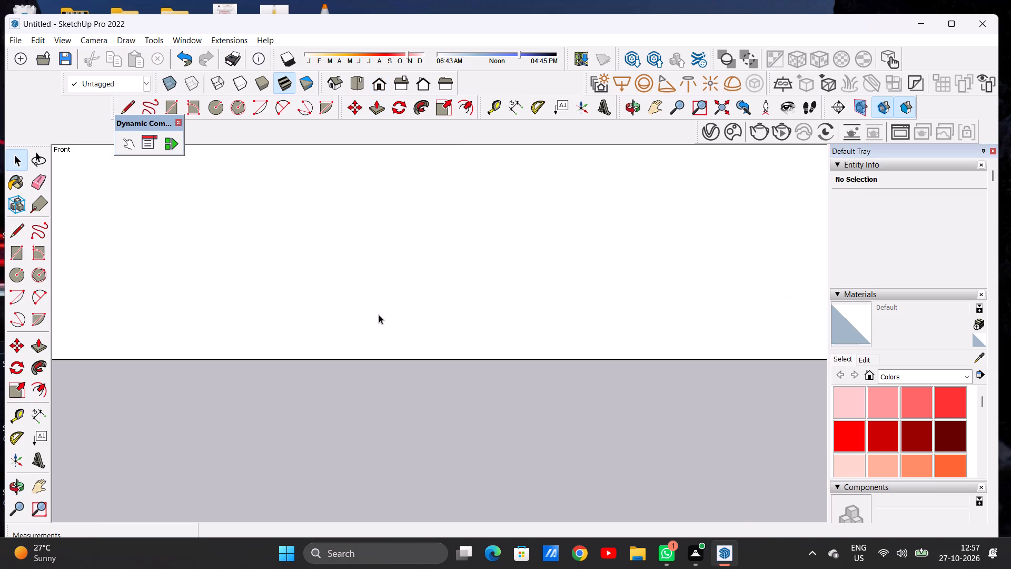
pyautogui.scroll(-20, 379, 315)
pyautogui.scroll(-20, 379, 315)
pyautogui.scroll(-6, 379, 315)
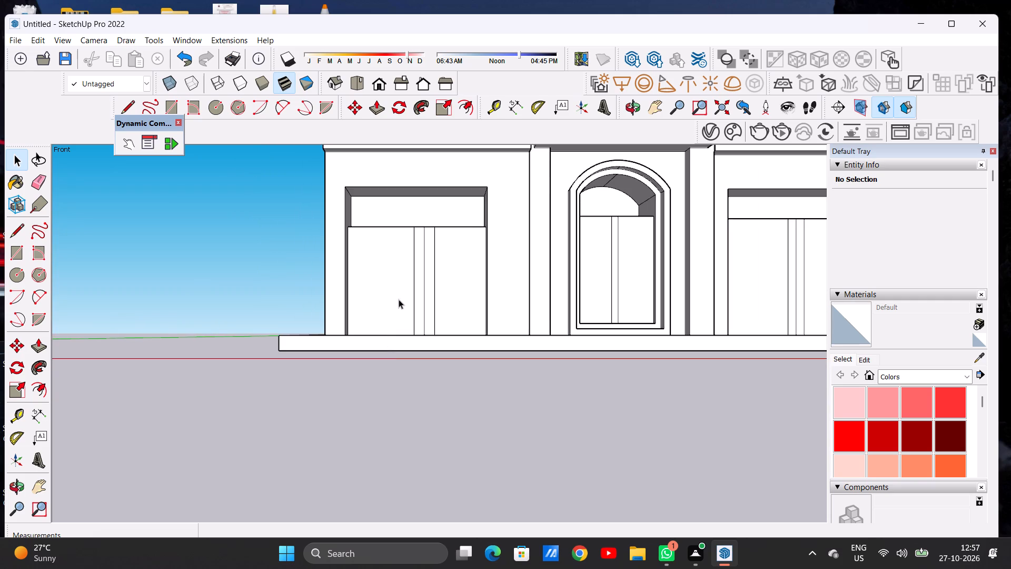
pyautogui.moveTo(405, 287); pyautogui.dragTo(425, 374, button='middle')
pyautogui.scroll(-6, 387, 372)
pyautogui.scroll(7, 470, 342)
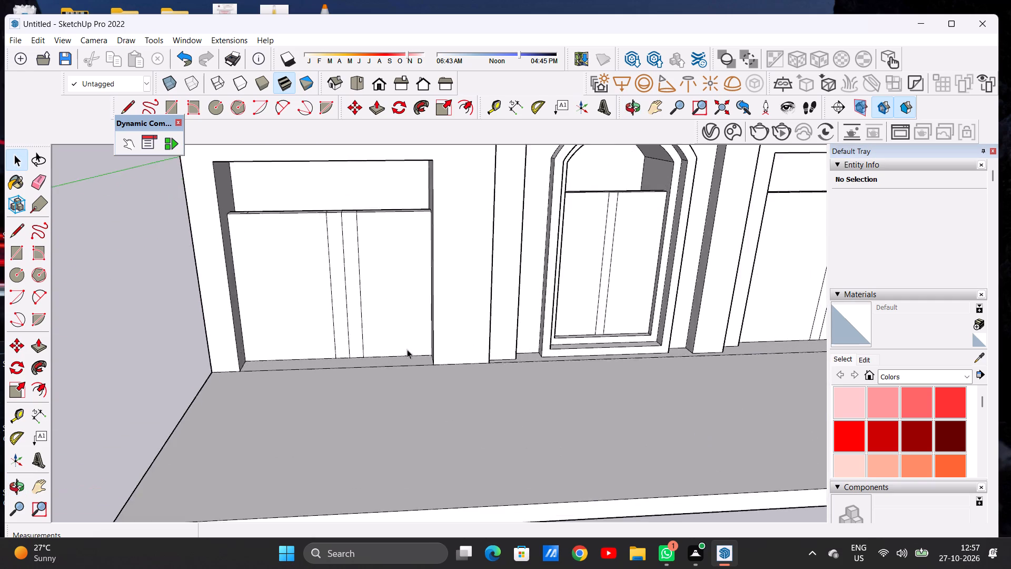
pyautogui.scroll(-1, 404, 351)
pyautogui.scroll(6, 404, 351)
pyautogui.moveTo(392, 361); pyautogui.dragTo(286, 502, button='middle')
pyautogui.scroll(2, 325, 388)
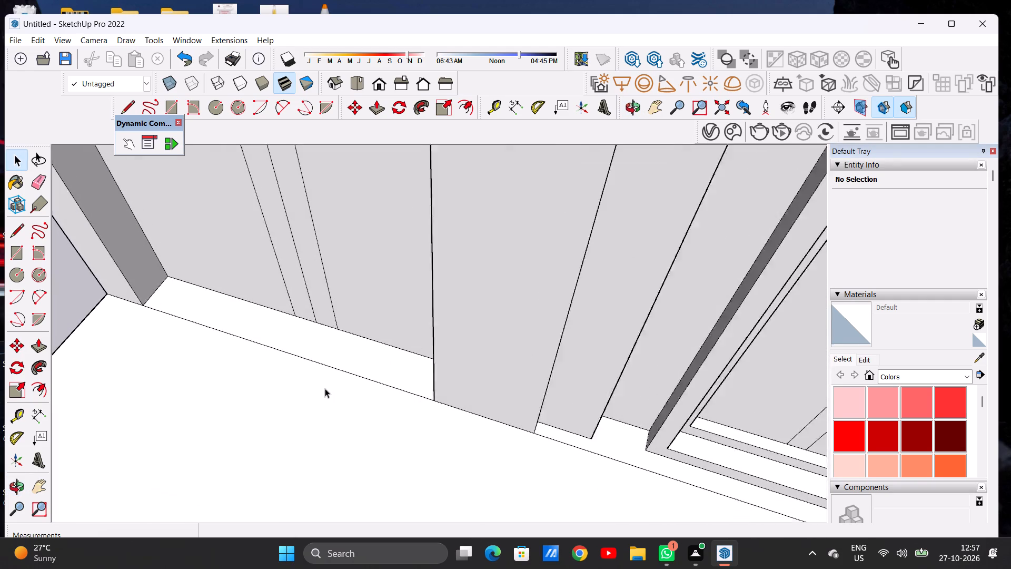
pyautogui.scroll(5, 325, 388)
pyautogui.moveTo(398, 333); pyautogui.dragTo(288, 372, button='middle')
pyautogui.middleClick(288, 372)
pyautogui.click(377, 332)
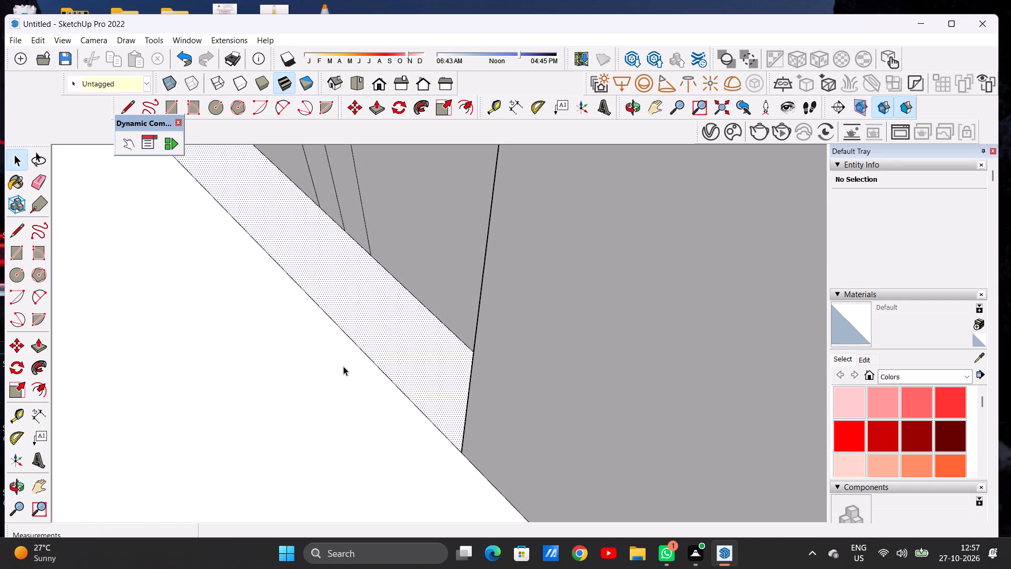
pyautogui.click(343, 367)
pyautogui.scroll(-8, 360, 344)
pyautogui.moveTo(291, 369); pyautogui.dragTo(440, 300, button='middle')
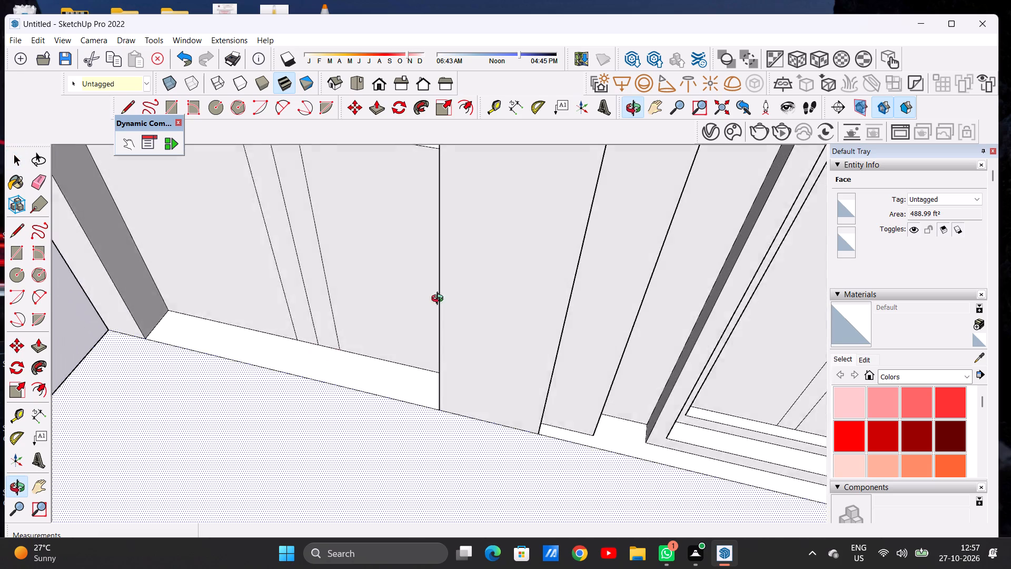
pyautogui.moveTo(440, 300); pyautogui.dragTo(453, 293, button='middle')
pyautogui.moveTo(174, 395); pyautogui.dragTo(252, 286, button='middle')
pyautogui.moveTo(255, 284); pyautogui.dragTo(530, 375, button='middle')
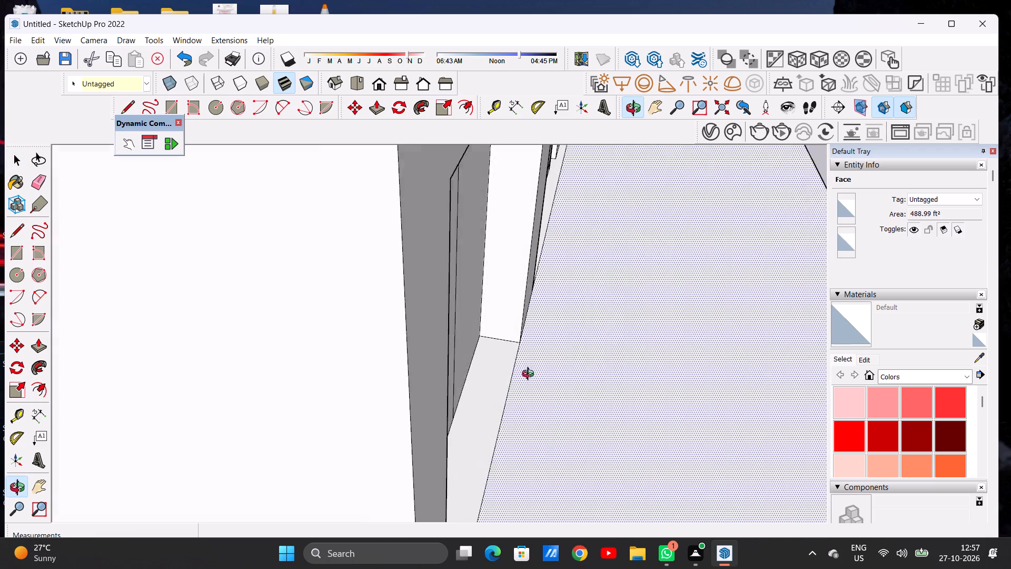
pyautogui.moveTo(530, 375); pyautogui.dragTo(252, 361, button='middle')
# Clear the selection and inspect the whole façade with its raised front platform.
pyautogui.scroll(-17, 323, 327)
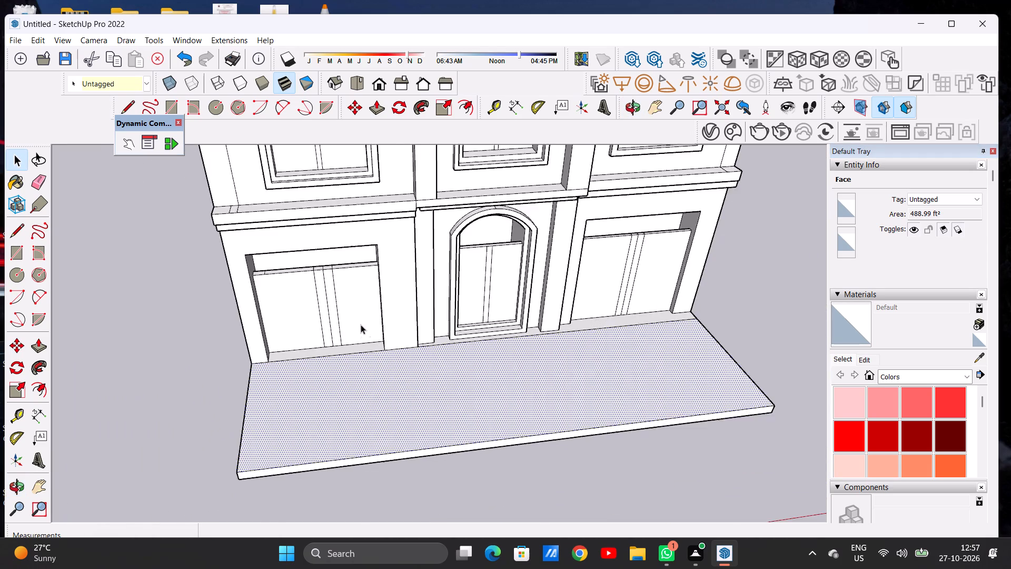
pyautogui.scroll(-3, 361, 325)
pyautogui.click(226, 349)
pyautogui.scroll(-6, 324, 354)
pyautogui.moveTo(384, 369); pyautogui.dragTo(343, 327, button='middle')
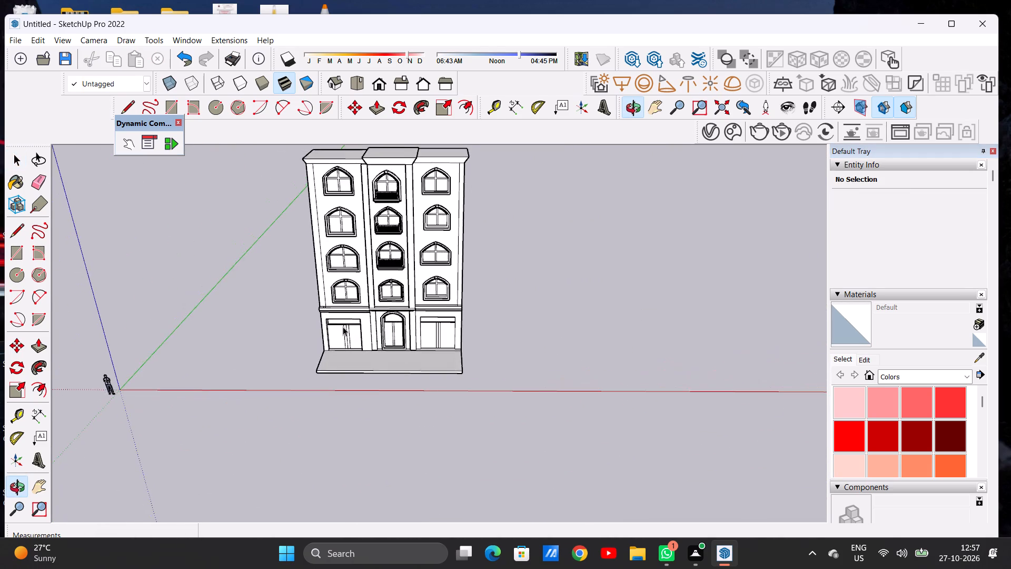
pyautogui.scroll(-7, 344, 333)
pyautogui.scroll(5, 361, 262)
pyautogui.scroll(1, 370, 338)
pyautogui.moveTo(370, 338); pyautogui.dragTo(353, 288, button='middle')
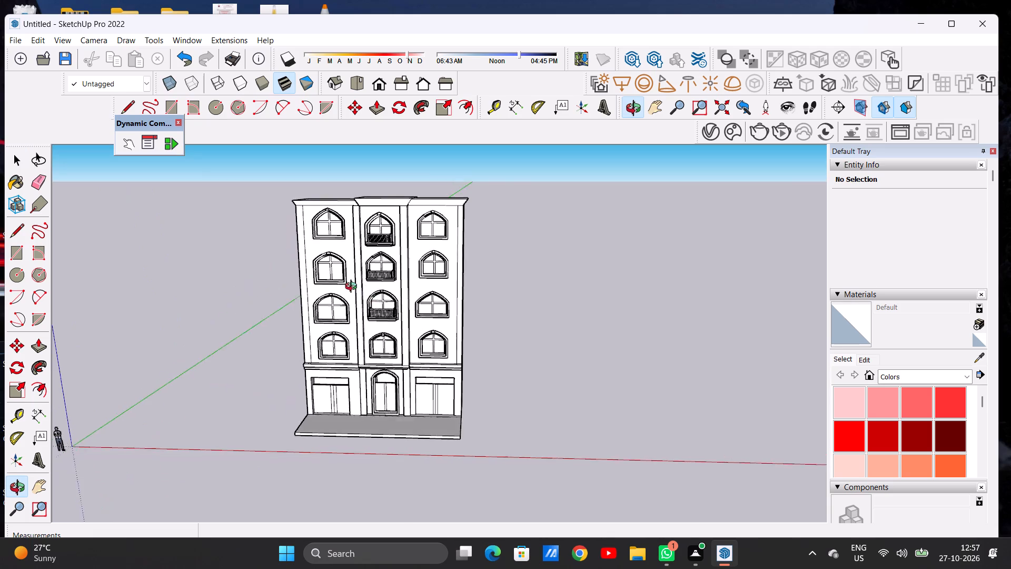
pyautogui.moveTo(353, 288); pyautogui.dragTo(364, 287, button='middle')
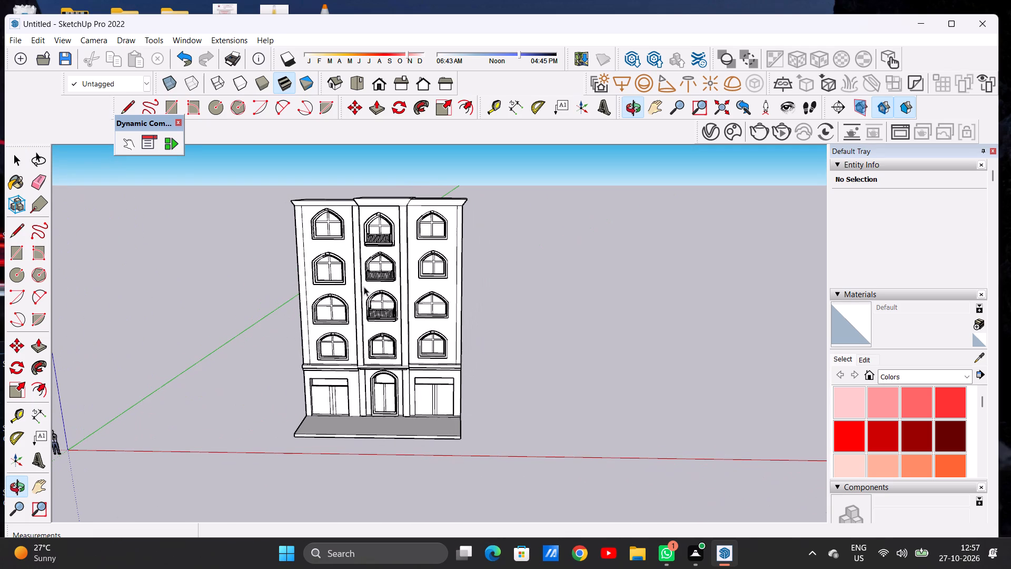
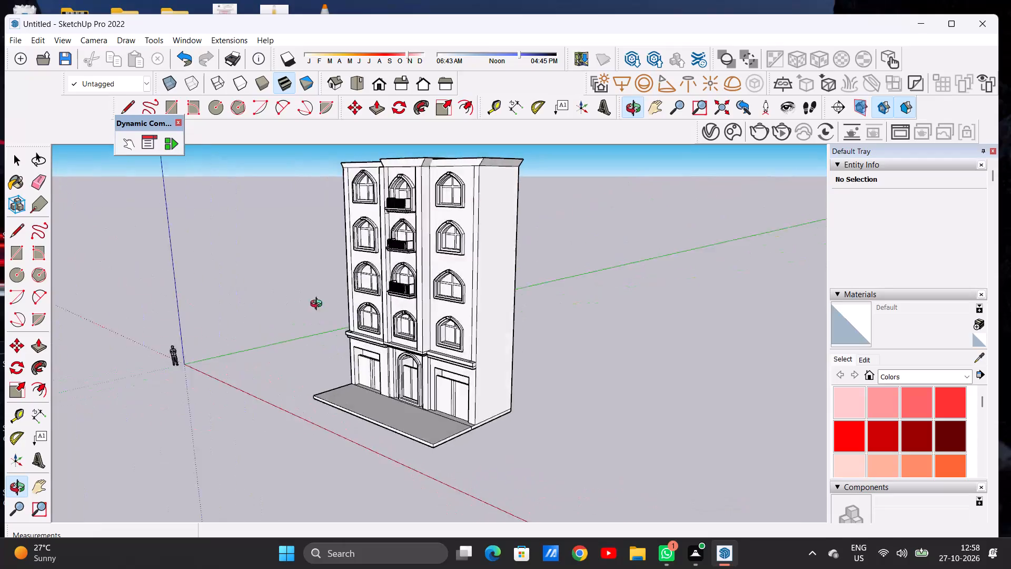
# Inspect the whole façade with its arched windows, balconies, cornice and front platform from front, low and oblique angles.
pyautogui.scroll(-6, 483, 290)
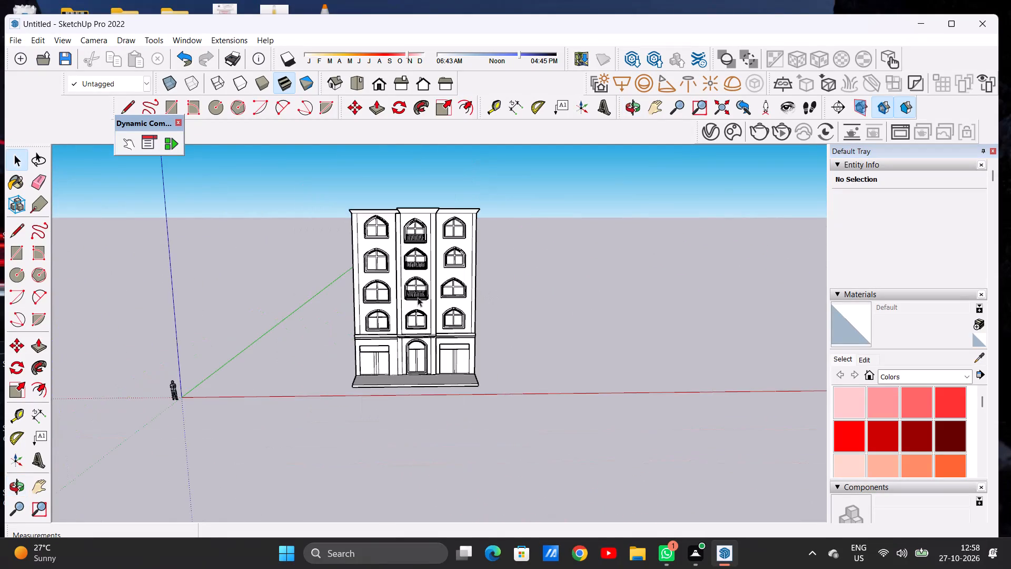
pyautogui.scroll(7, 422, 286)
pyautogui.moveTo(451, 296); pyautogui.dragTo(456, 168, button='middle')
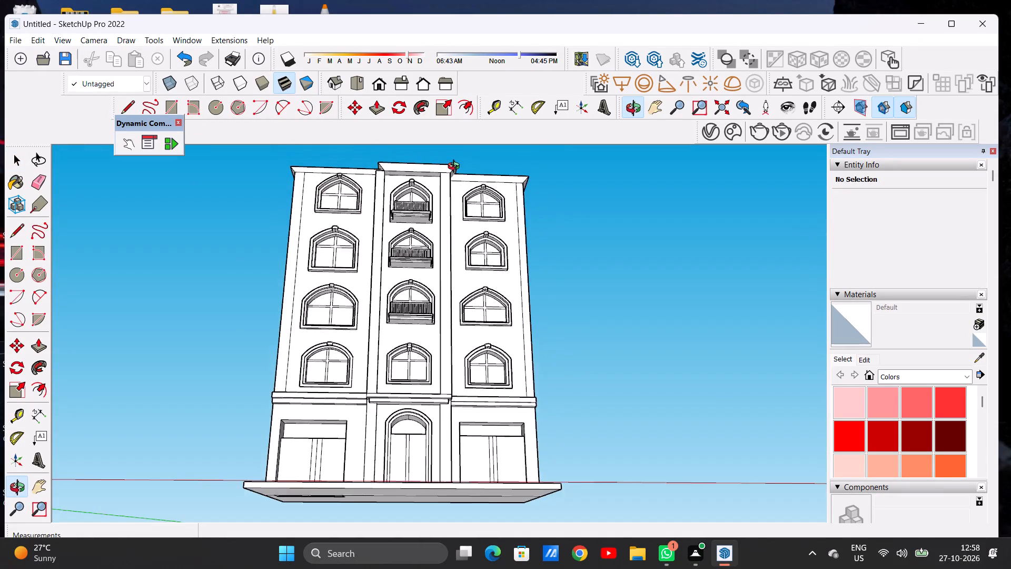
pyautogui.moveTo(456, 168); pyautogui.dragTo(430, 306, button='middle')
pyautogui.scroll(-5, 437, 305)
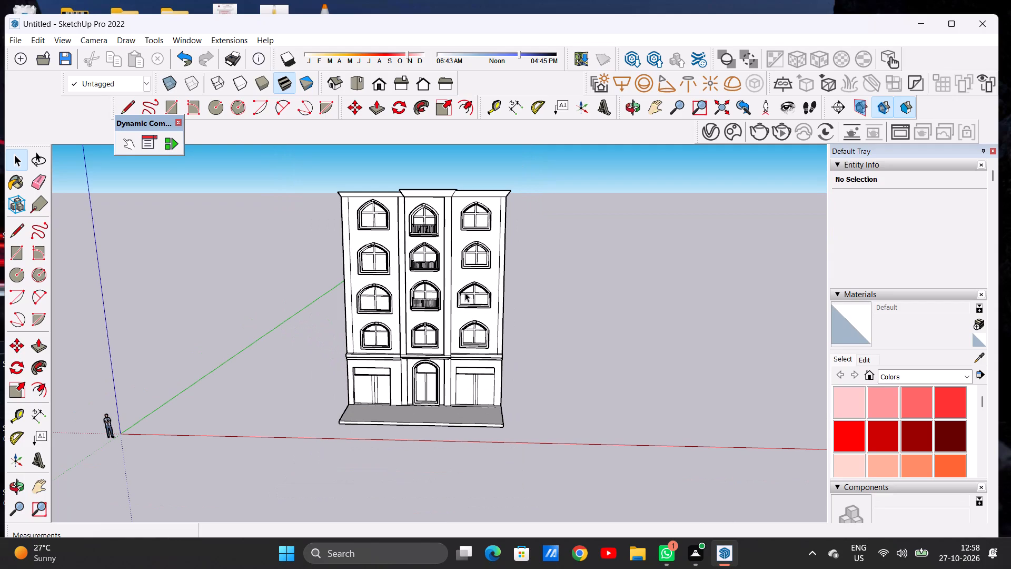
pyautogui.scroll(6, 441, 237)
pyautogui.moveTo(460, 249); pyautogui.dragTo(356, 227, button='middle')
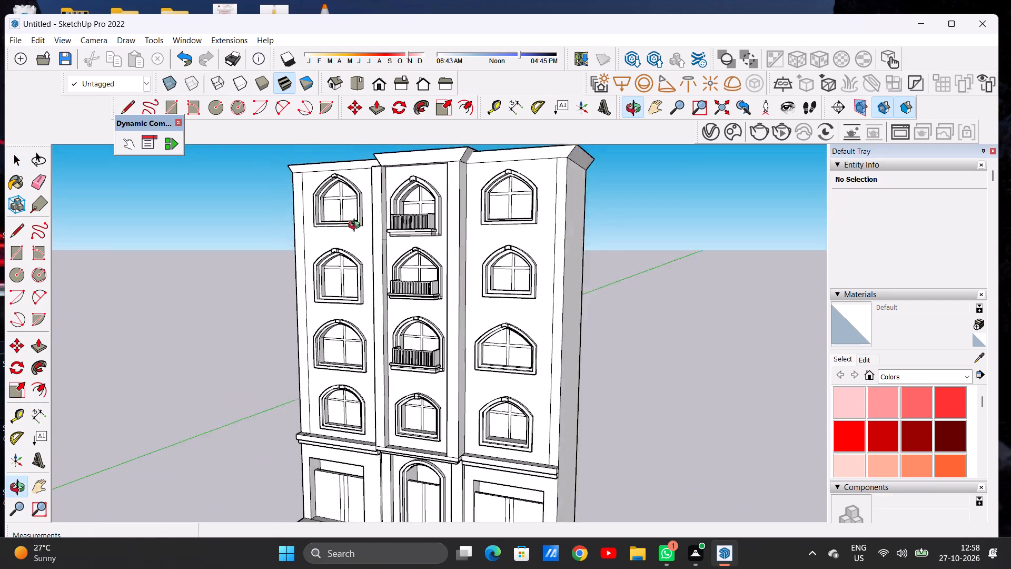
pyautogui.moveTo(356, 227); pyautogui.dragTo(461, 244, button='middle')
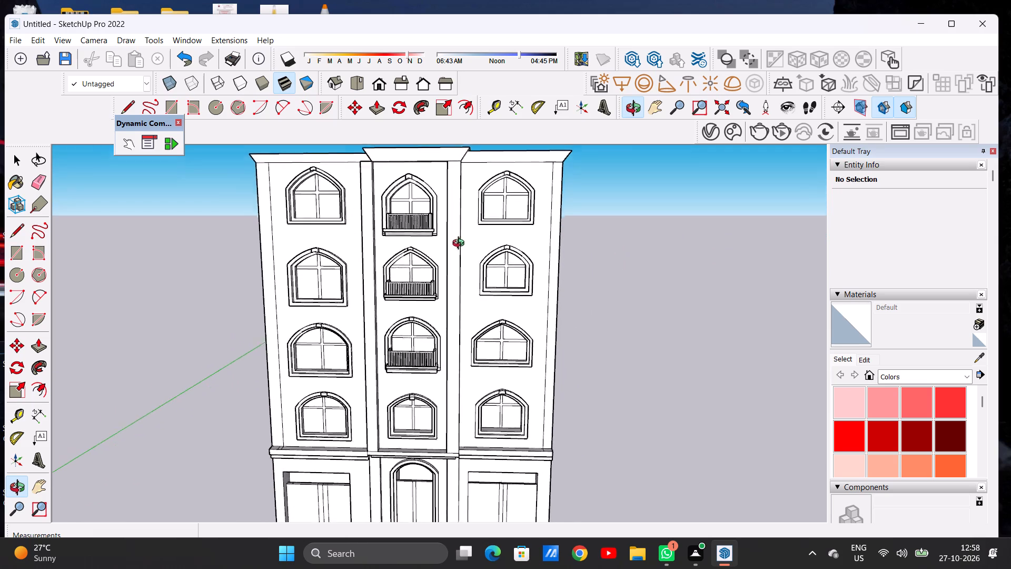
pyautogui.moveTo(461, 244); pyautogui.dragTo(448, 257, button='middle')
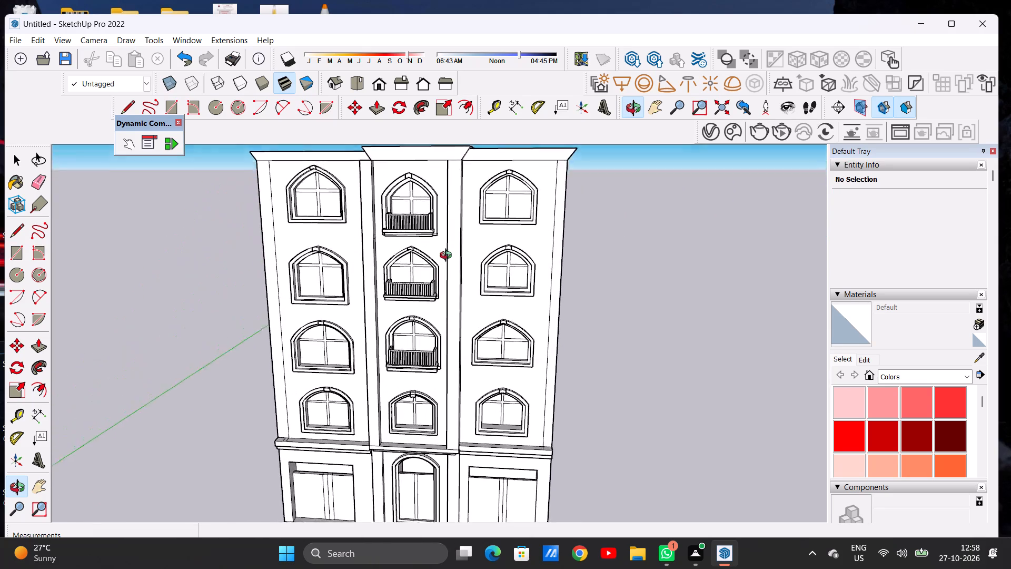
pyautogui.moveTo(448, 257); pyautogui.dragTo(452, 253, button='middle')
pyautogui.scroll(-16, 452, 247)
pyautogui.scroll(-2, 455, 326)
# Examine the ground-floor openings, their door panels and the platform close up.
pyautogui.scroll(2, 455, 326)
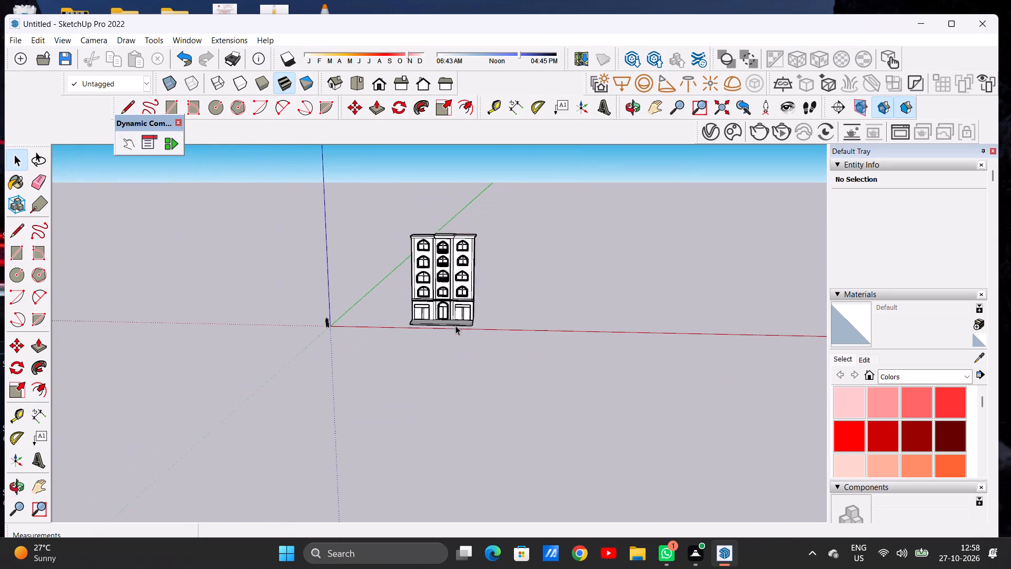
pyautogui.scroll(6, 455, 326)
pyautogui.scroll(16, 442, 306)
pyautogui.moveTo(495, 298); pyautogui.dragTo(460, 291, button='middle')
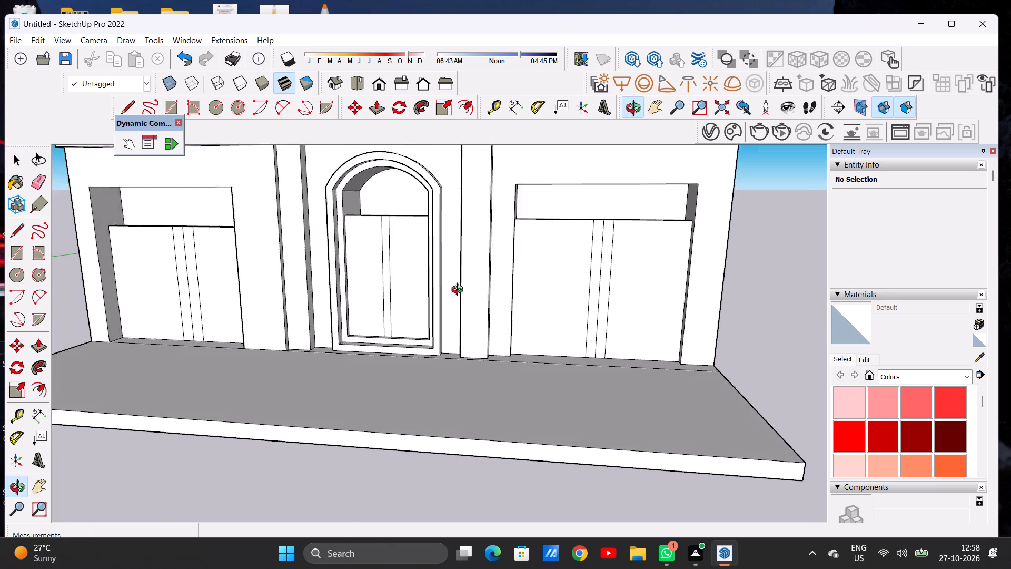
pyautogui.moveTo(460, 291); pyautogui.dragTo(506, 301, button='middle')
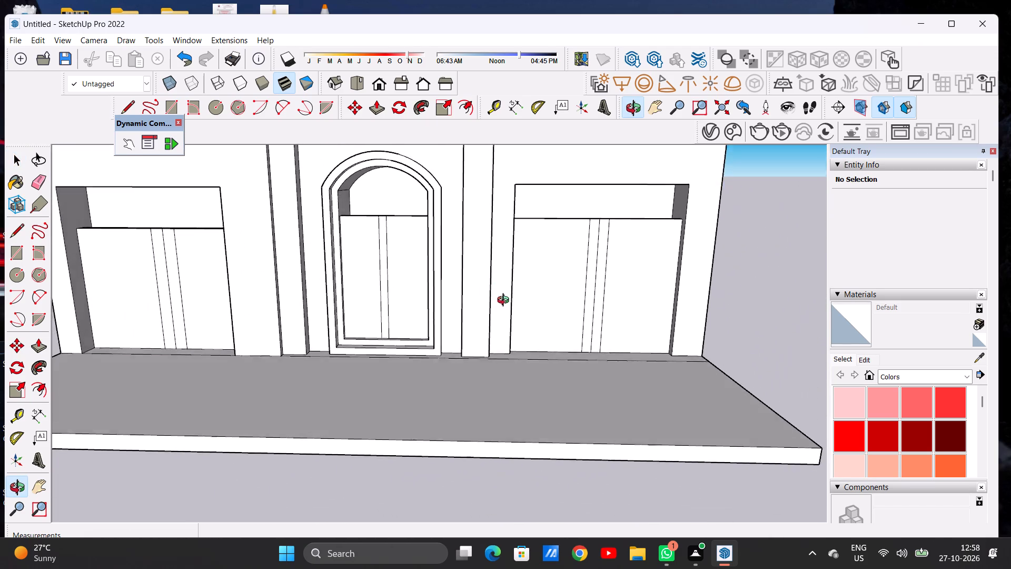
pyautogui.moveTo(506, 301); pyautogui.dragTo(516, 320, button='middle')
pyautogui.scroll(-15, 434, 333)
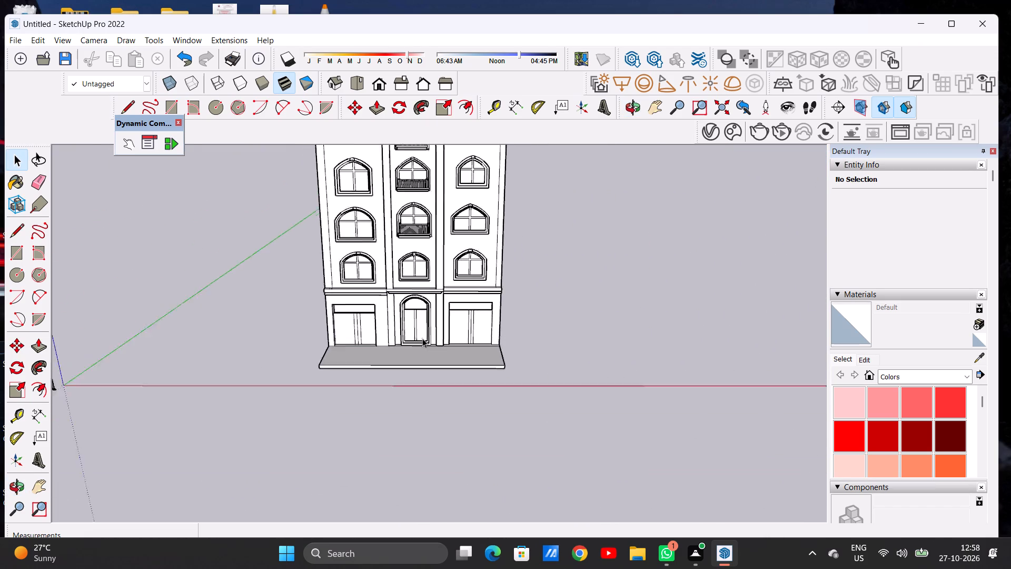
pyautogui.scroll(-7, 422, 338)
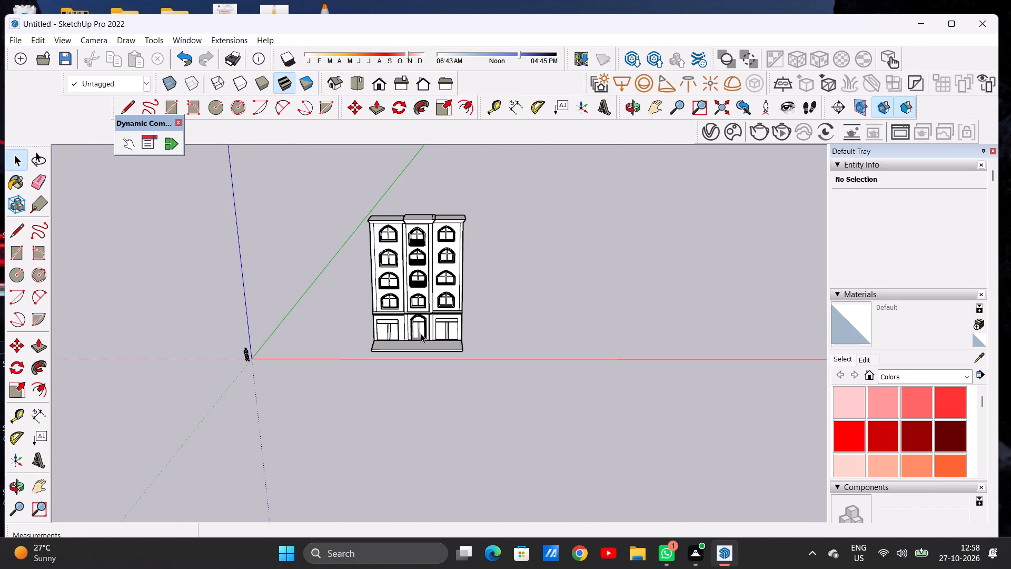
pyautogui.scroll(5, 421, 333)
pyautogui.scroll(8, 377, 336)
pyautogui.moveTo(359, 337); pyautogui.dragTo(361, 323, button='middle')
pyautogui.scroll(9, 361, 323)
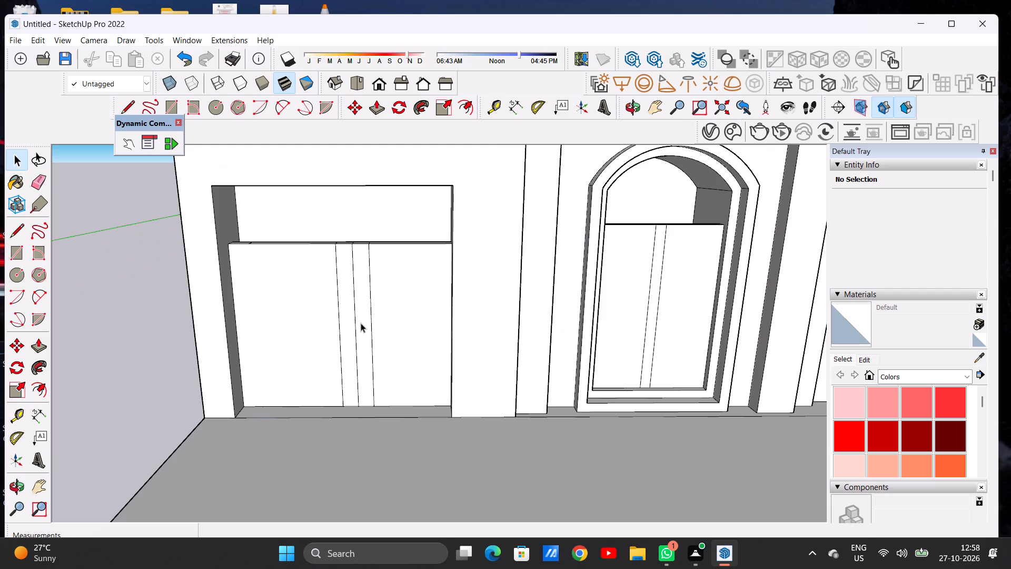
pyautogui.scroll(-4, 353, 313)
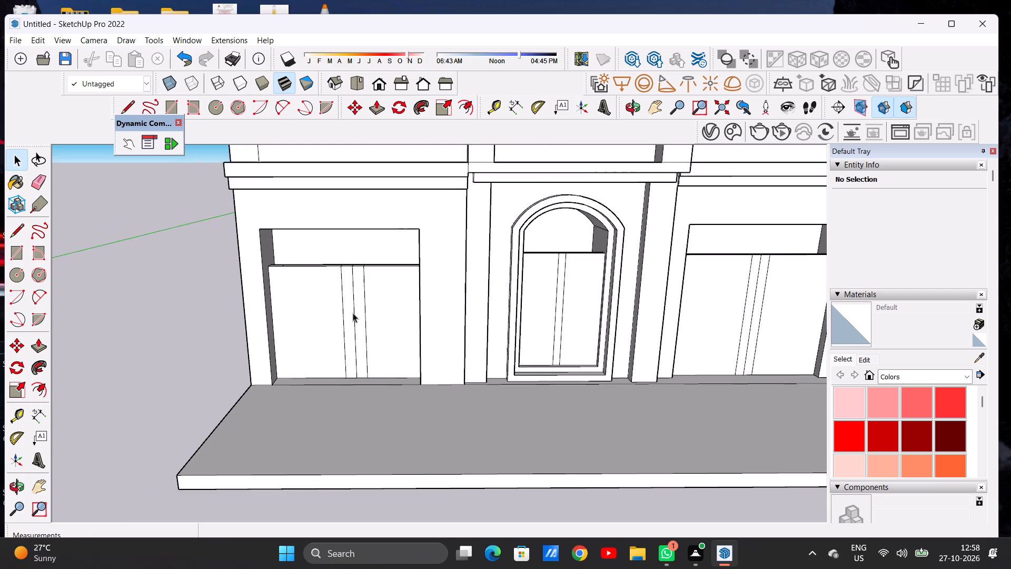
pyautogui.scroll(-3, 407, 291)
pyautogui.moveTo(361, 295); pyautogui.dragTo(380, 287, button='middle')
pyautogui.middleClick(382, 284)
pyautogui.scroll(3, 389, 285)
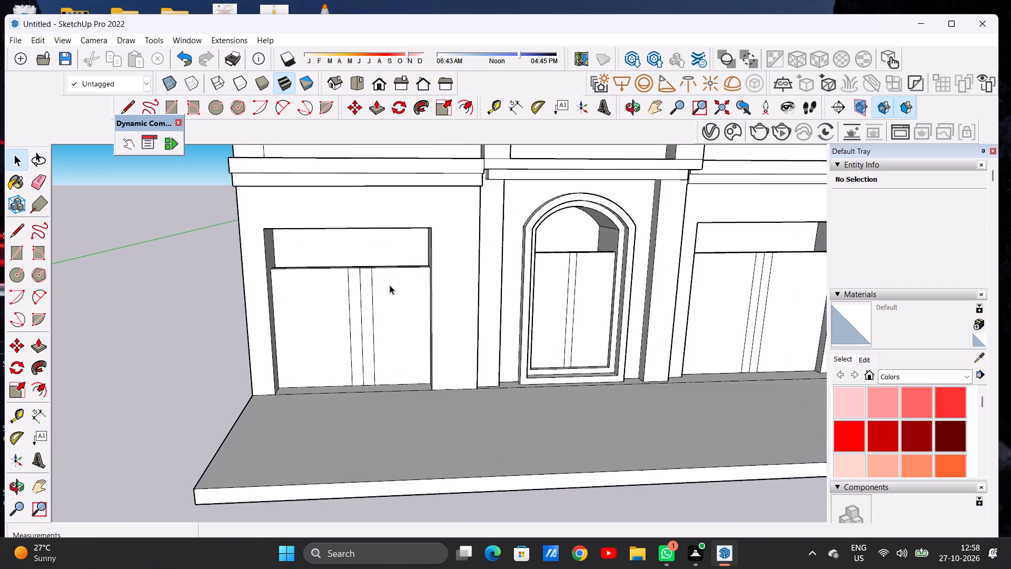
pyautogui.moveTo(386, 296); pyautogui.dragTo(373, 282, button='middle')
pyautogui.scroll(3, 373, 281)
pyautogui.scroll(-3, 352, 283)
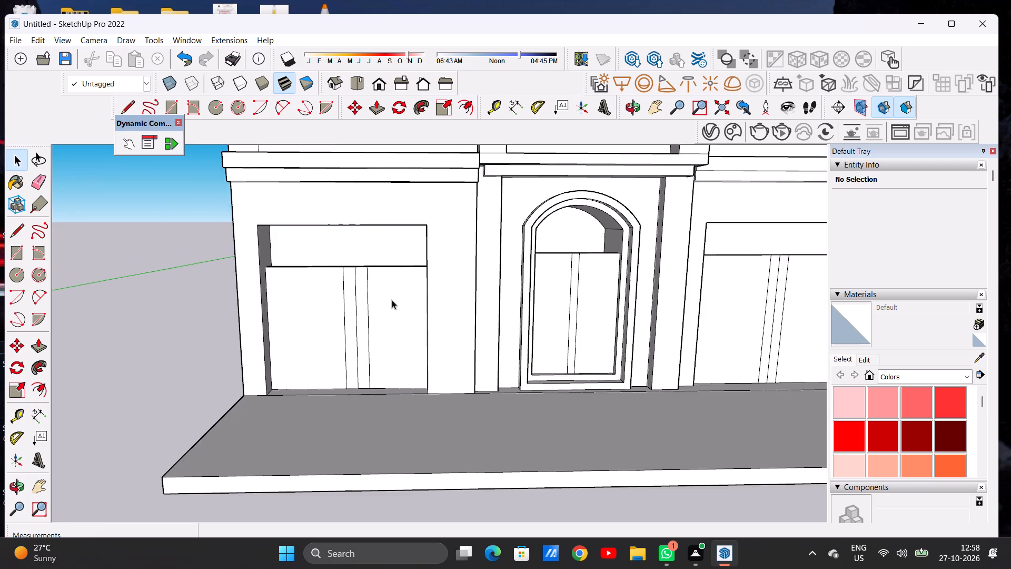
# Paint the four front faces of the left ground-floor door with Formica Laminate Dark from the Synthetic Surfaces materials.
pyautogui.scroll(5, 392, 300)
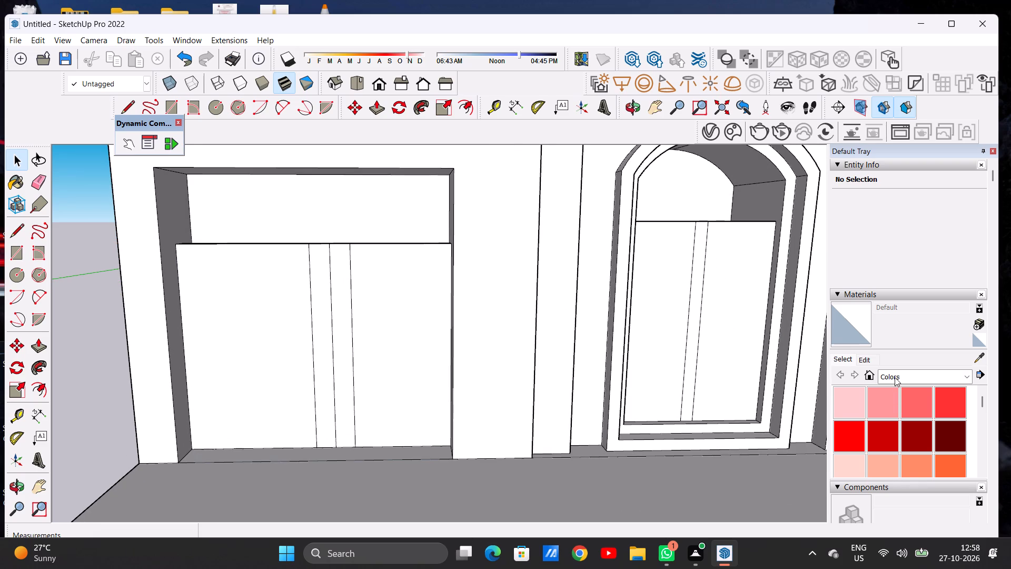
pyautogui.click(895, 377)
pyautogui.click(913, 510)
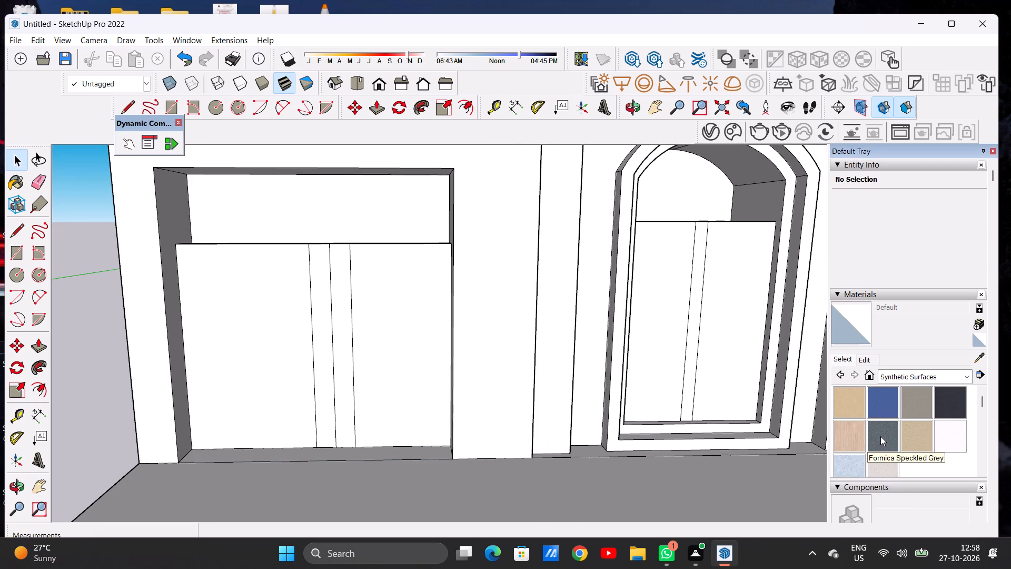
pyautogui.click(943, 402)
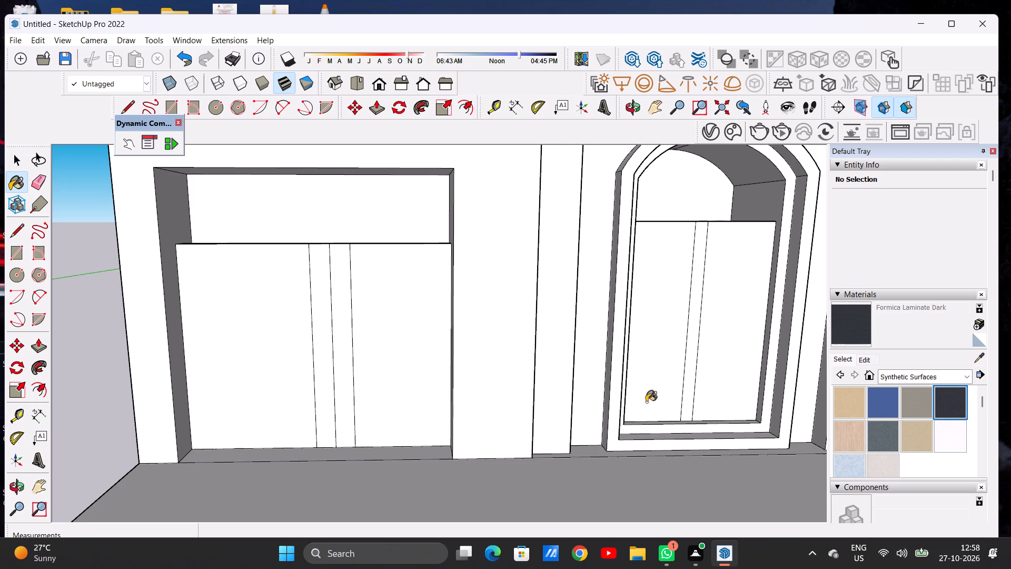
pyautogui.scroll(5, 271, 347)
pyautogui.click(271, 347)
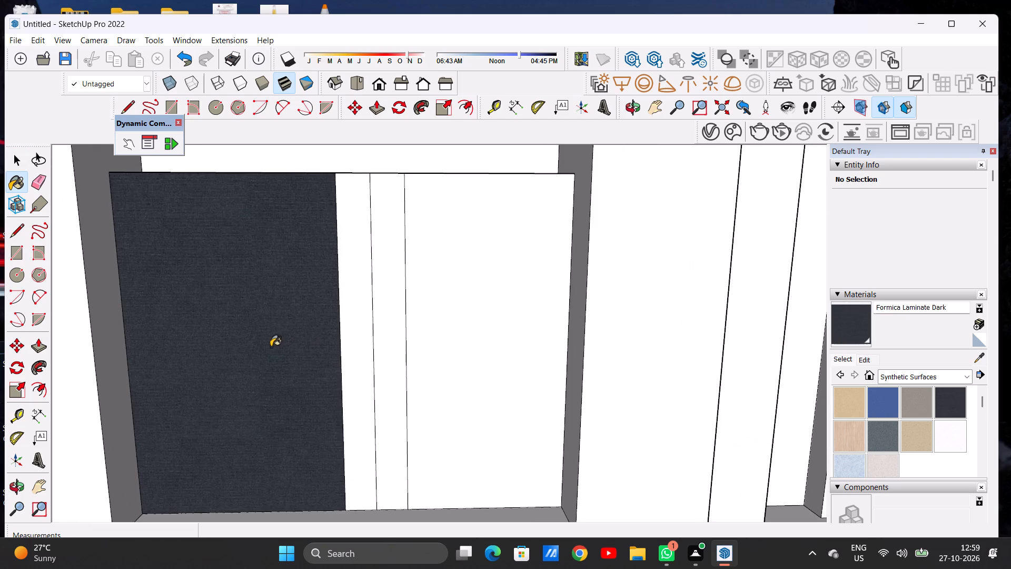
pyautogui.click(359, 356)
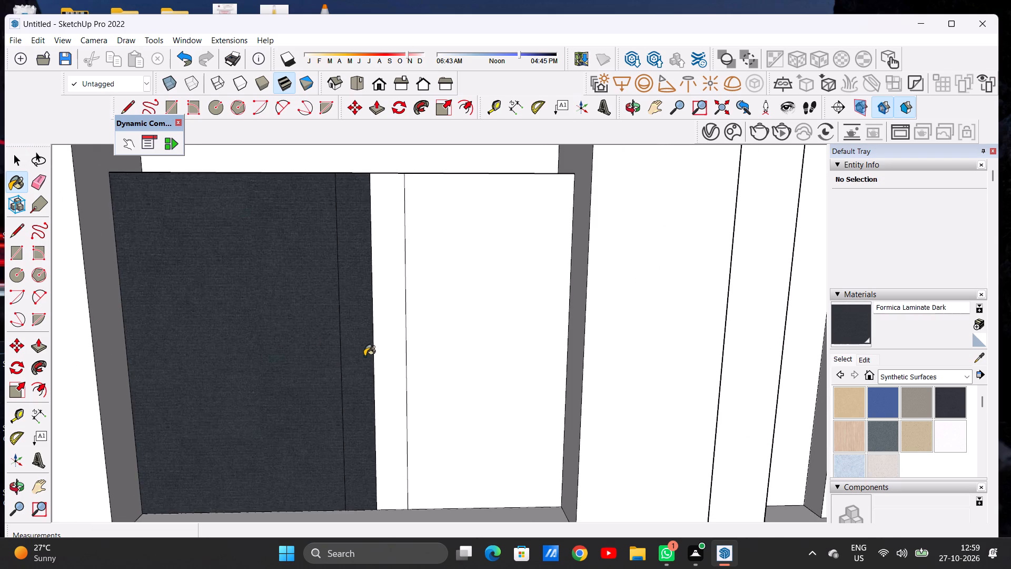
pyautogui.click(378, 356)
pyautogui.click(411, 354)
# Paint all the top-edge faces of the left ground-floor door with Formica Laminate Dark.
pyautogui.scroll(-6, 364, 385)
pyautogui.scroll(-5, 292, 391)
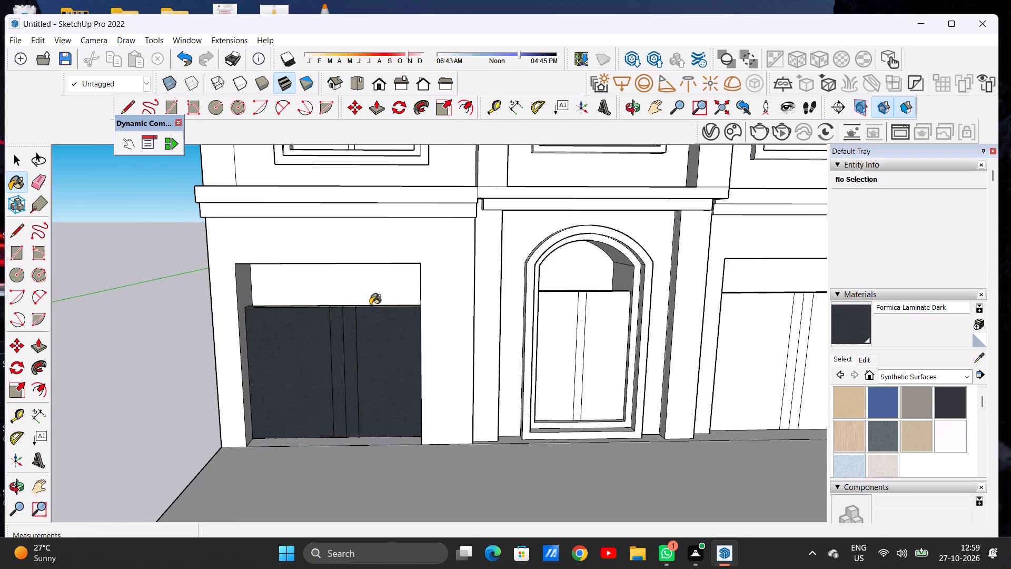
pyautogui.scroll(7, 370, 305)
pyautogui.moveTo(363, 302); pyautogui.dragTo(253, 365, button='middle')
pyautogui.scroll(6, 278, 300)
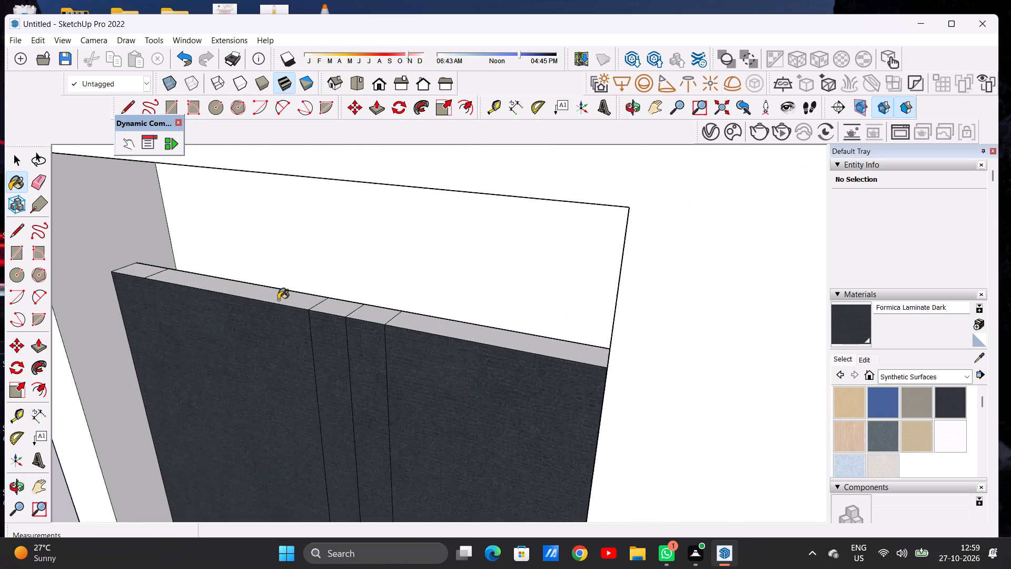
pyautogui.scroll(5, 278, 300)
pyautogui.click(277, 293)
pyautogui.click(361, 311)
pyautogui.click(427, 326)
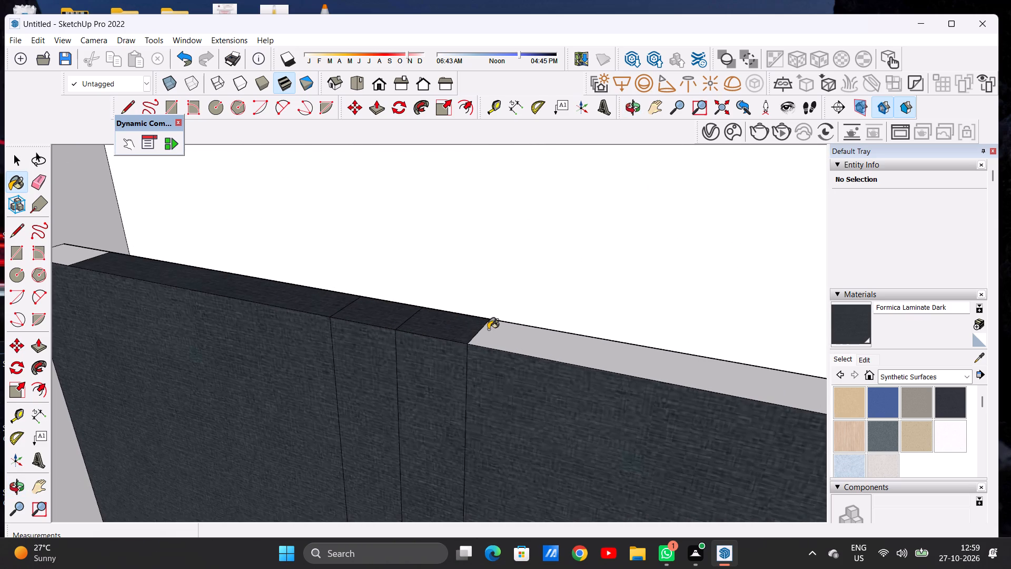
pyautogui.click(511, 336)
pyautogui.scroll(-5, 479, 325)
pyautogui.scroll(5, 204, 279)
pyautogui.click(201, 279)
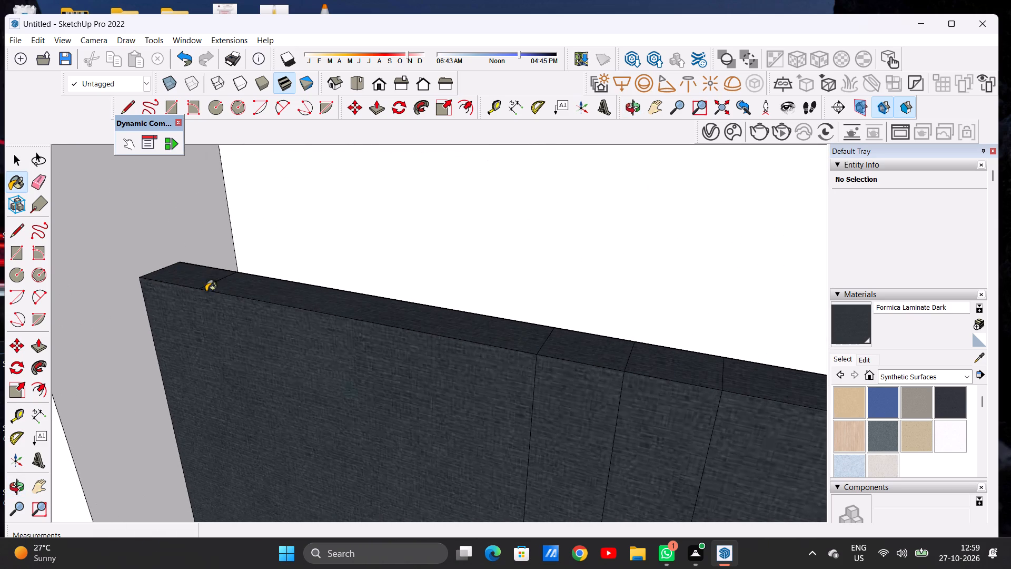
# Paint the wall above the left ground-floor door and both side reveals of its opening with Formica Speckled Grey.
pyautogui.scroll(-12, 262, 333)
pyautogui.scroll(-4, 321, 334)
pyautogui.moveTo(304, 381); pyautogui.dragTo(363, 330, button='middle')
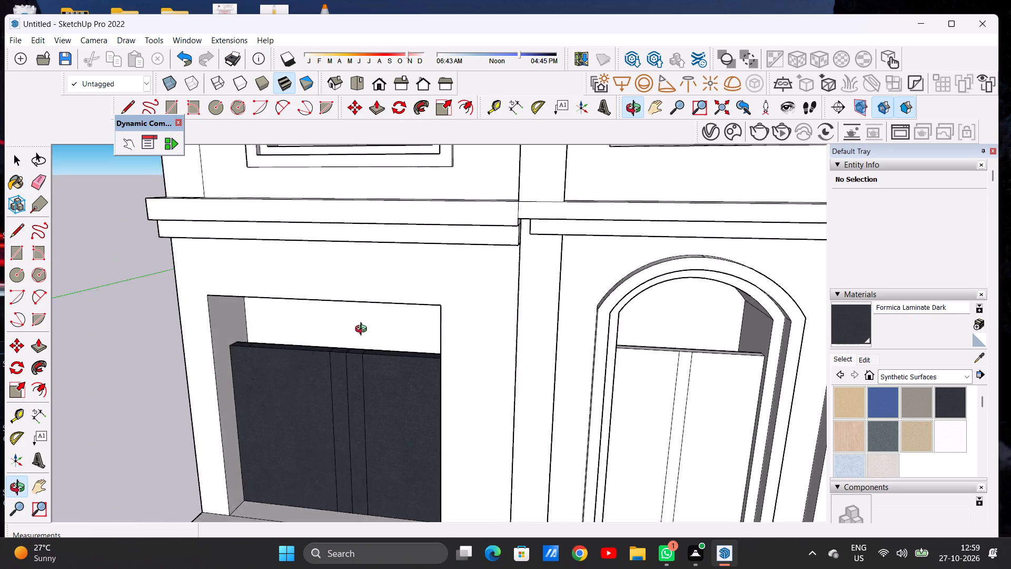
pyautogui.moveTo(363, 330); pyautogui.dragTo(407, 301, button='middle')
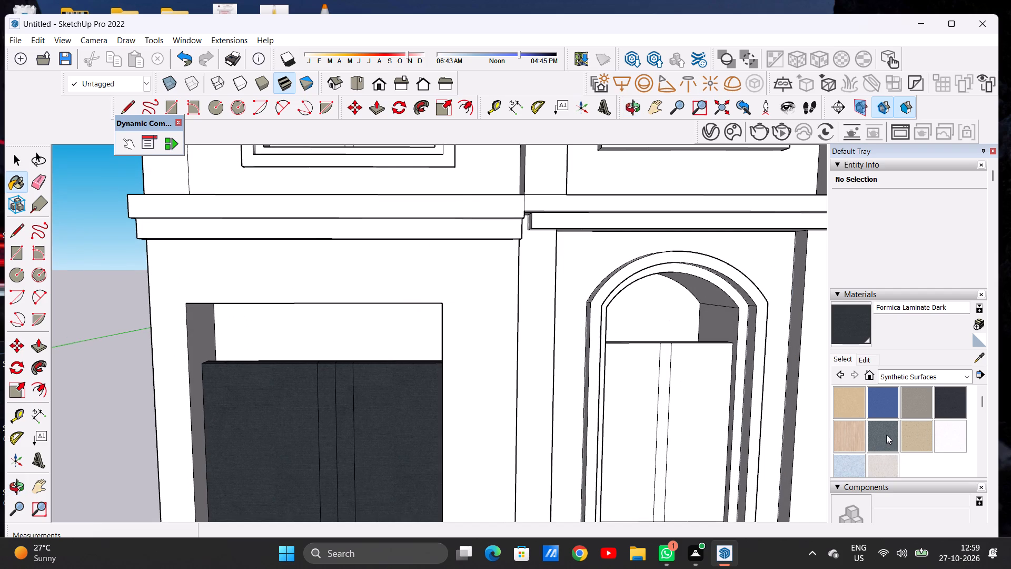
pyautogui.click(884, 434)
pyautogui.click(364, 337)
pyautogui.moveTo(366, 342); pyautogui.dragTo(239, 340, button='middle')
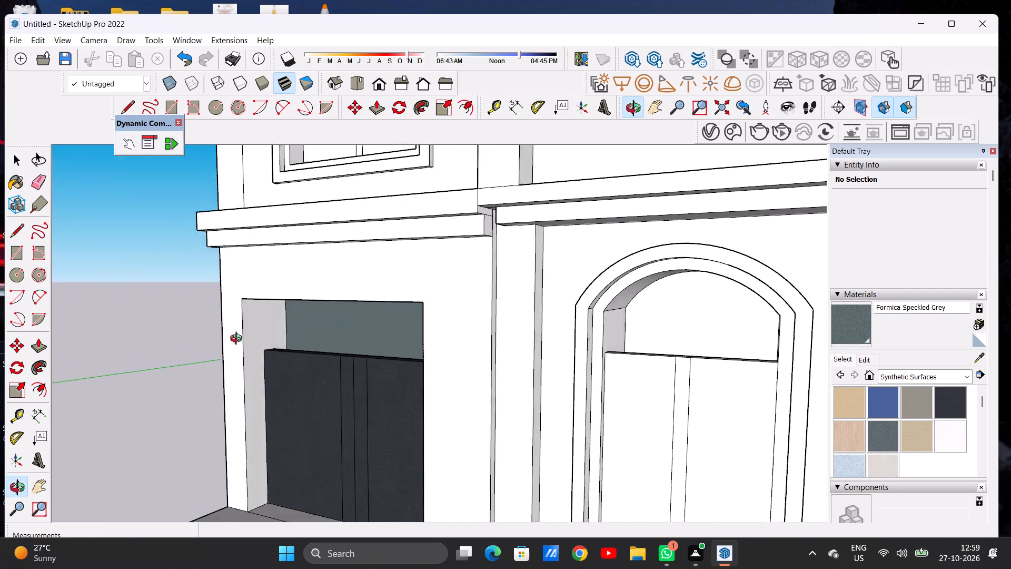
pyautogui.moveTo(239, 340); pyautogui.dragTo(238, 340, button='middle')
pyautogui.scroll(5, 266, 325)
pyautogui.click(266, 325)
pyautogui.scroll(-7, 302, 332)
pyautogui.moveTo(396, 369); pyautogui.dragTo(403, 369, button='middle')
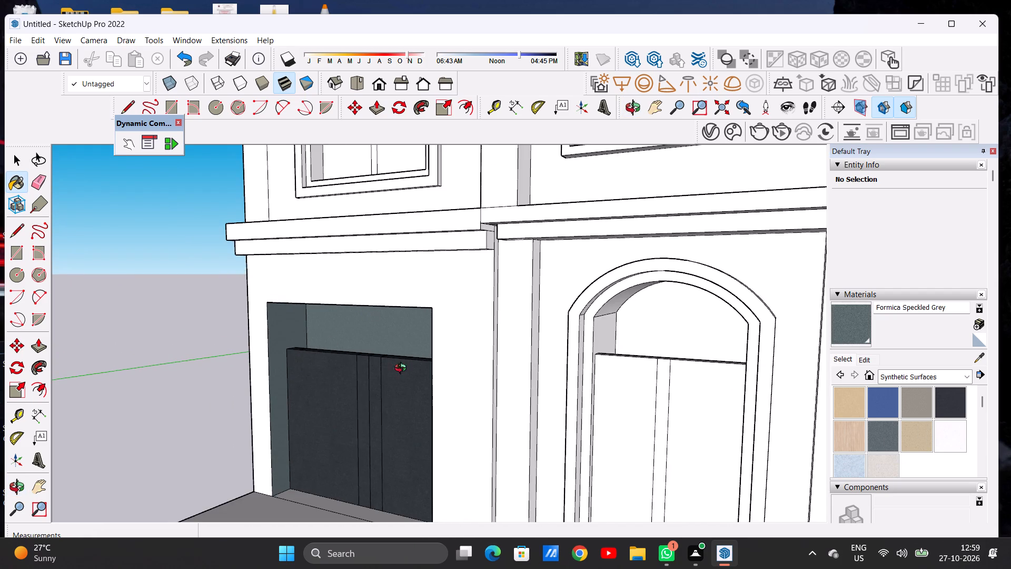
pyautogui.moveTo(403, 369); pyautogui.dragTo(618, 369, button='middle')
pyautogui.scroll(4, 421, 369)
pyautogui.click(417, 335)
pyautogui.scroll(-5, 323, 363)
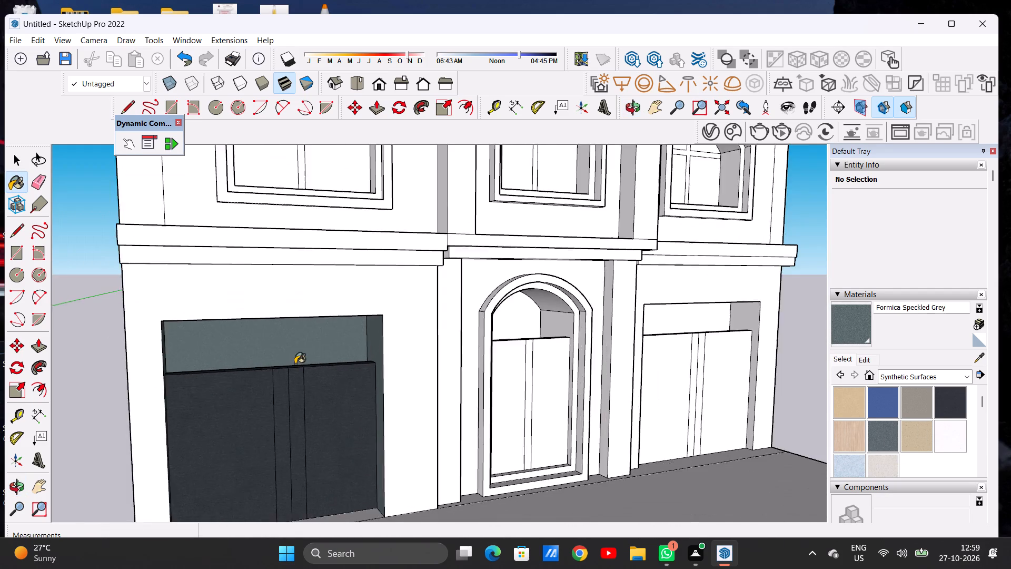
# Paint the wall above the right ground-floor door and both side reveals of its opening with Formica Speckled Grey.
pyautogui.scroll(-5, 295, 364)
pyautogui.moveTo(321, 379); pyautogui.dragTo(230, 359, button='middle')
pyautogui.scroll(-6, 231, 360)
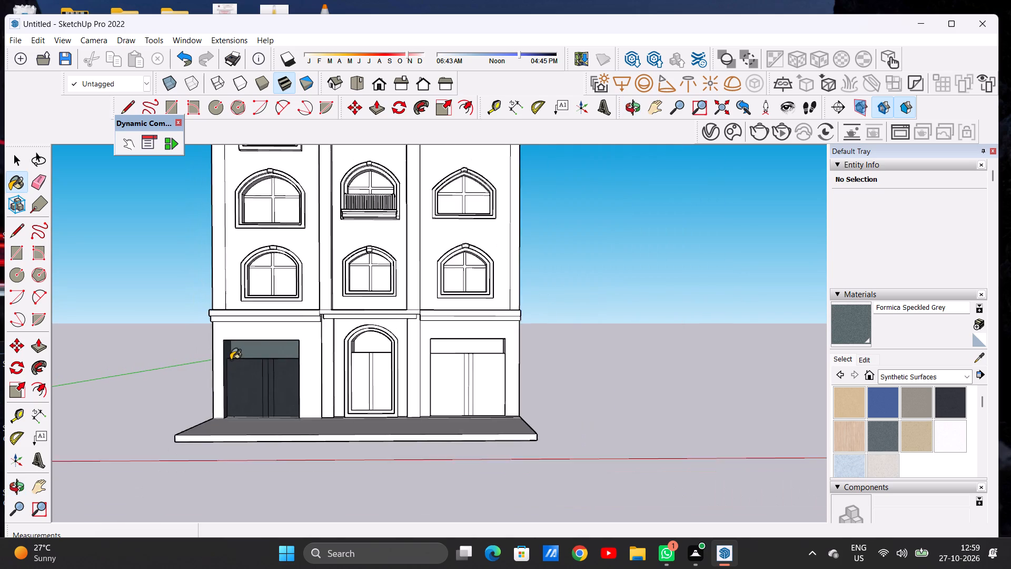
pyautogui.scroll(-4, 231, 360)
pyautogui.scroll(17, 392, 360)
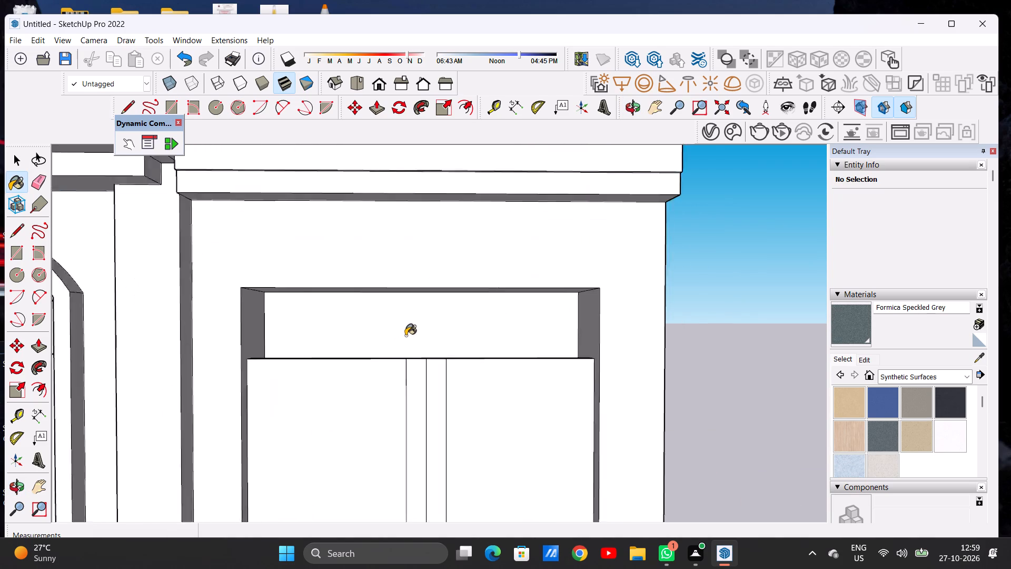
pyautogui.scroll(2, 405, 336)
pyautogui.click(405, 330)
pyautogui.click(230, 334)
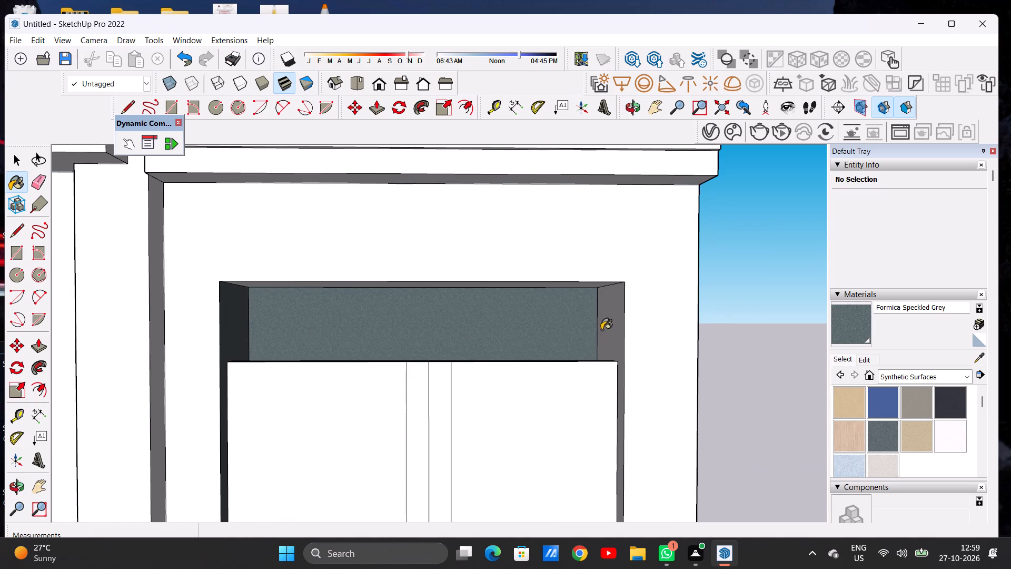
pyautogui.click(616, 319)
# Paint the underside faces at the top of the right and left ground-floor openings with Formica Speckled Grey.
pyautogui.scroll(-3, 508, 344)
pyautogui.moveTo(495, 357); pyautogui.dragTo(492, 288, button='middle')
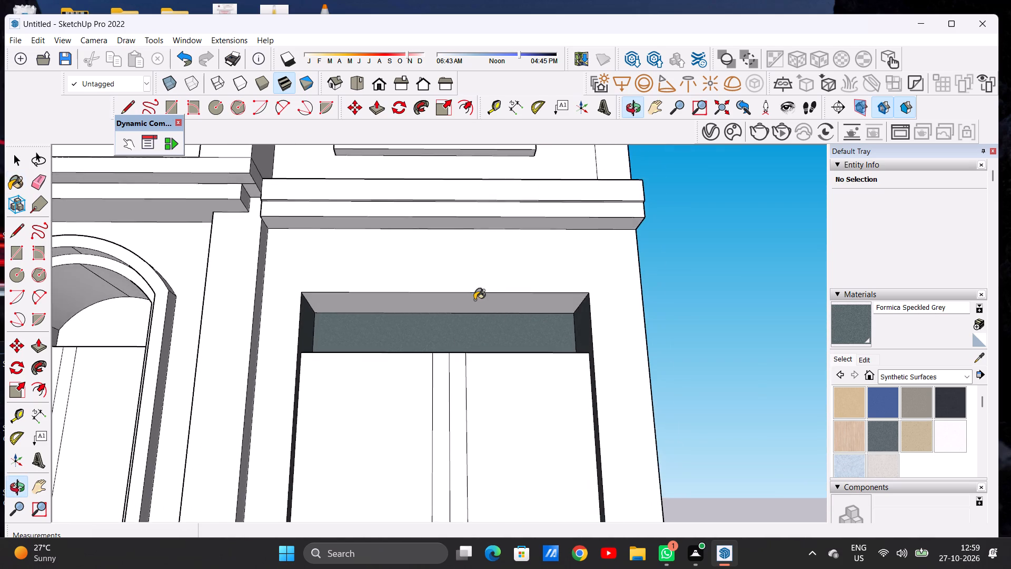
pyautogui.scroll(1, 473, 303)
pyautogui.scroll(-1, 473, 303)
pyautogui.scroll(4, 473, 303)
pyautogui.click(471, 300)
pyautogui.scroll(-15, 471, 311)
pyautogui.scroll(6, 221, 323)
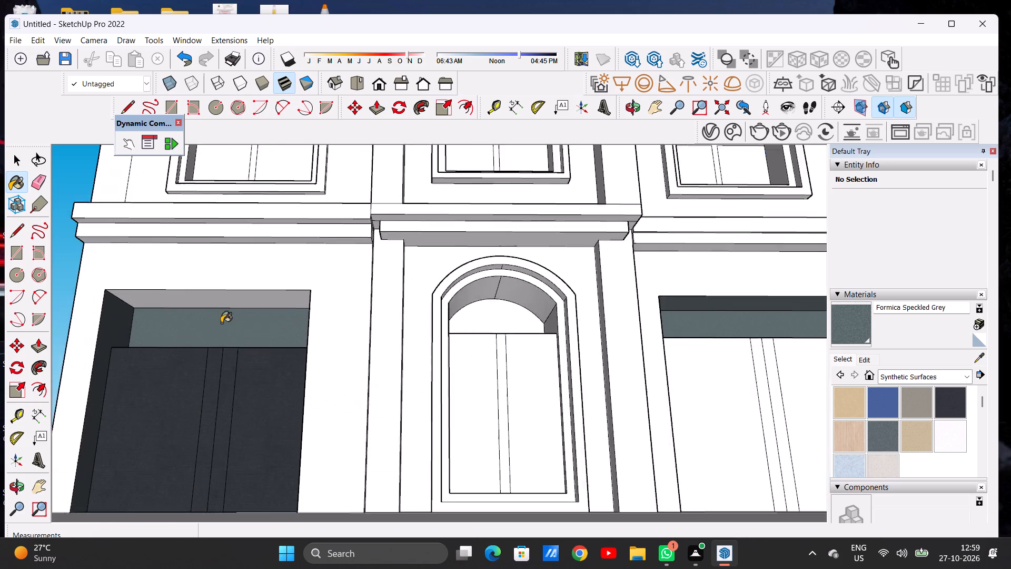
pyautogui.scroll(6, 221, 323)
pyautogui.click(246, 294)
pyautogui.scroll(-18, 269, 330)
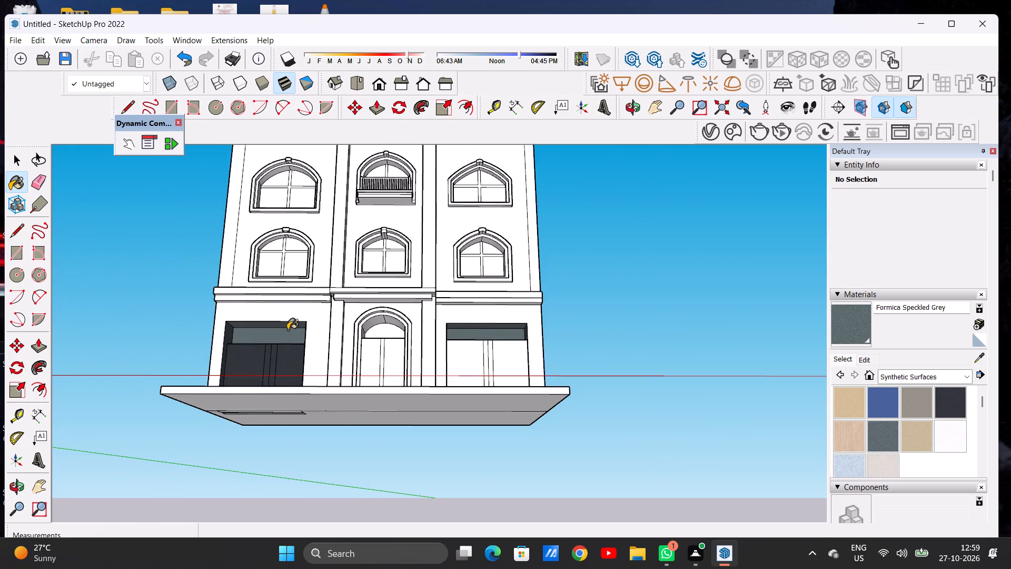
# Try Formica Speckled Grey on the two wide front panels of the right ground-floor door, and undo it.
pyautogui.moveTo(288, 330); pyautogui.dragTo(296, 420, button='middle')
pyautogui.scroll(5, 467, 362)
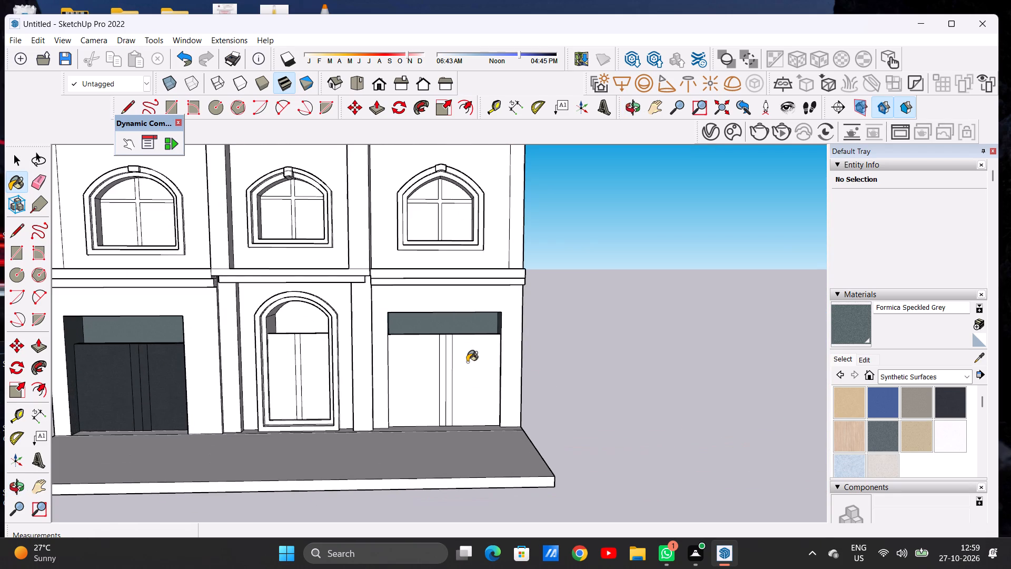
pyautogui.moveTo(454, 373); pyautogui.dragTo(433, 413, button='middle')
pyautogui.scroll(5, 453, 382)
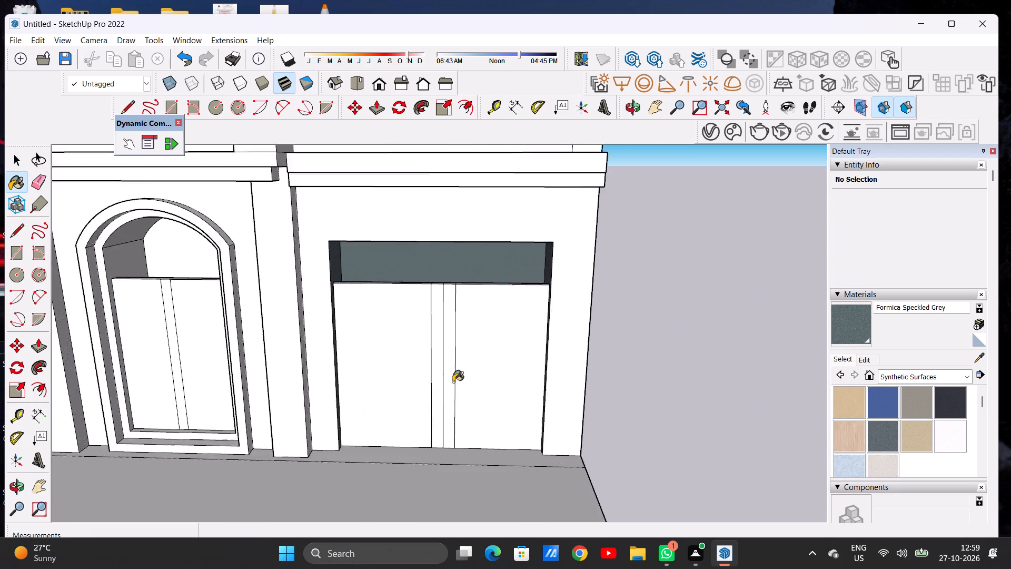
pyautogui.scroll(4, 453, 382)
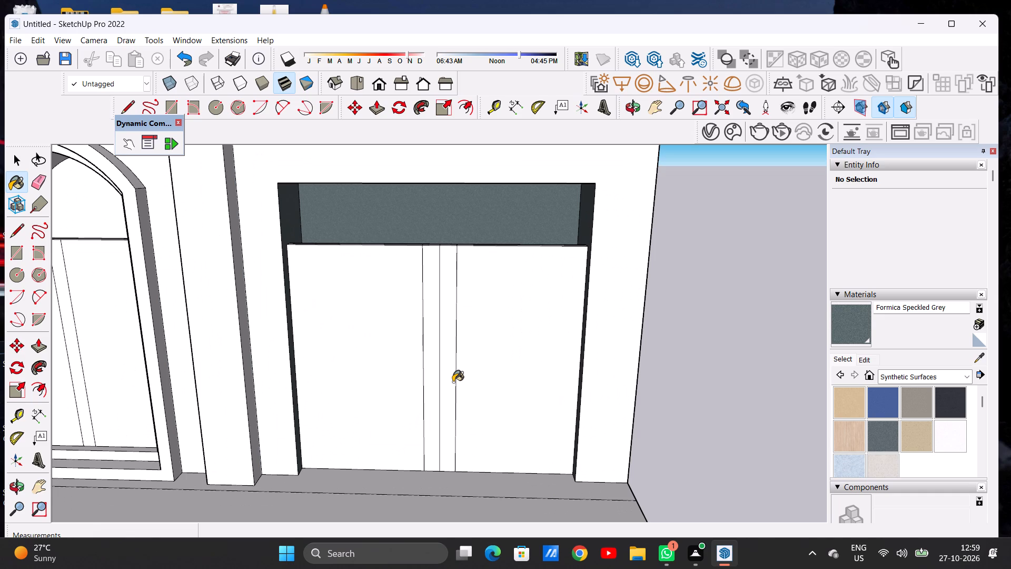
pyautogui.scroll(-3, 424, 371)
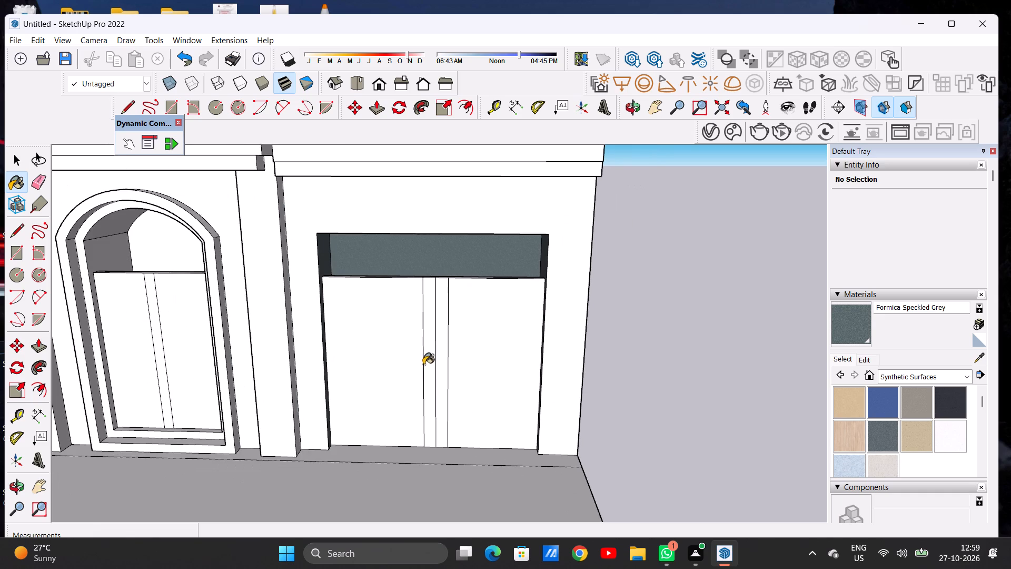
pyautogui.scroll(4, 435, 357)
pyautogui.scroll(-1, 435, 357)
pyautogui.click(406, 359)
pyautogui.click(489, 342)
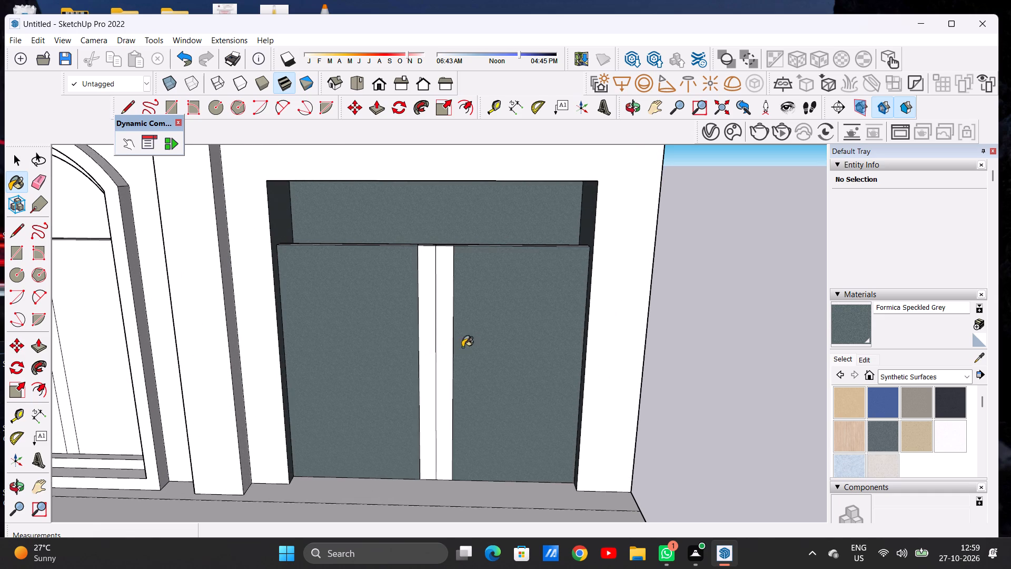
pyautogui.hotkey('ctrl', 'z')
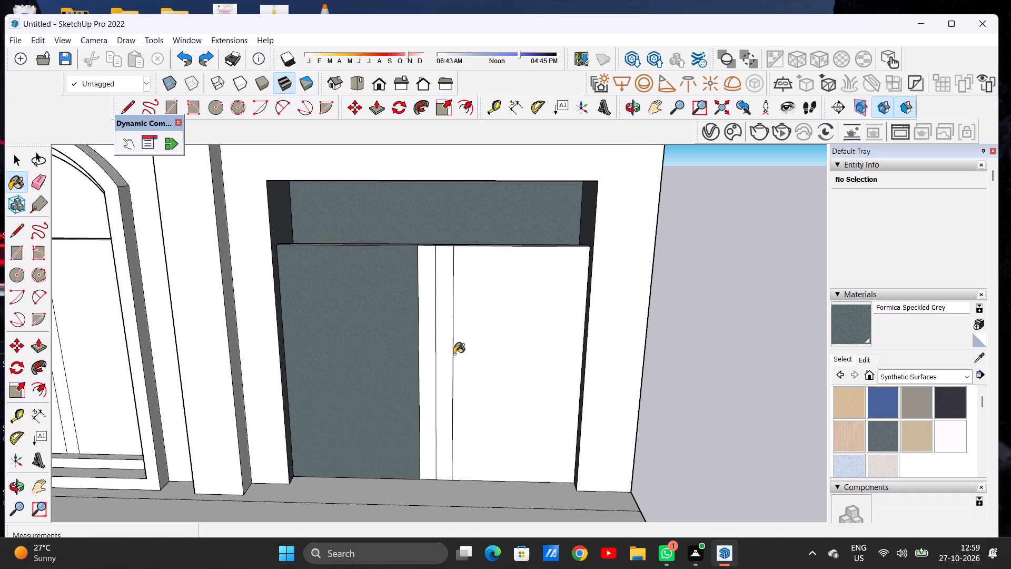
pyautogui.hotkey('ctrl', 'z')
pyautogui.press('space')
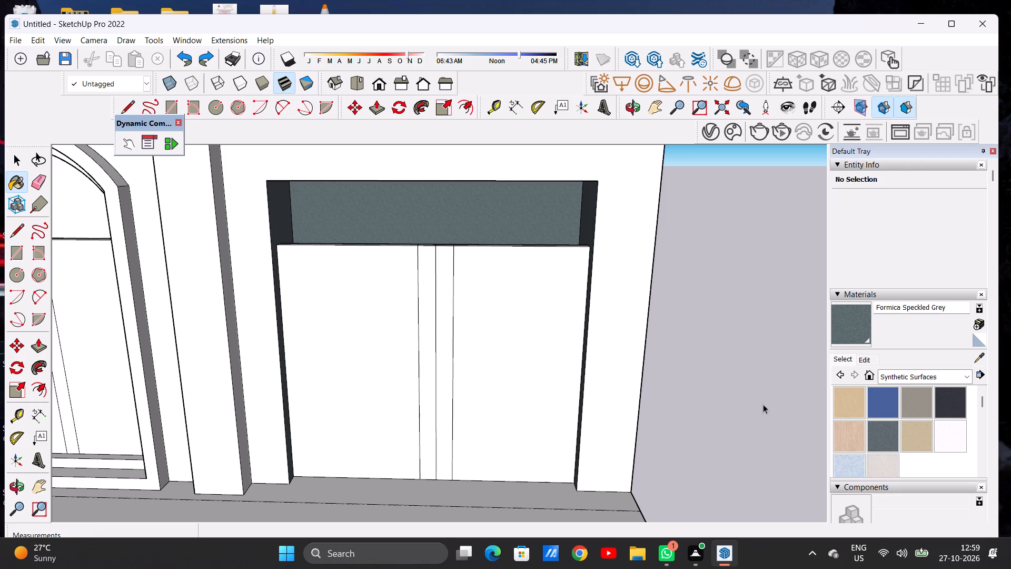
# Paint the two wide panels and the narrow centre strips on the right ground-floor door's front with Formica Laminate Dark.
pyautogui.click(950, 403)
pyautogui.scroll(2, 395, 393)
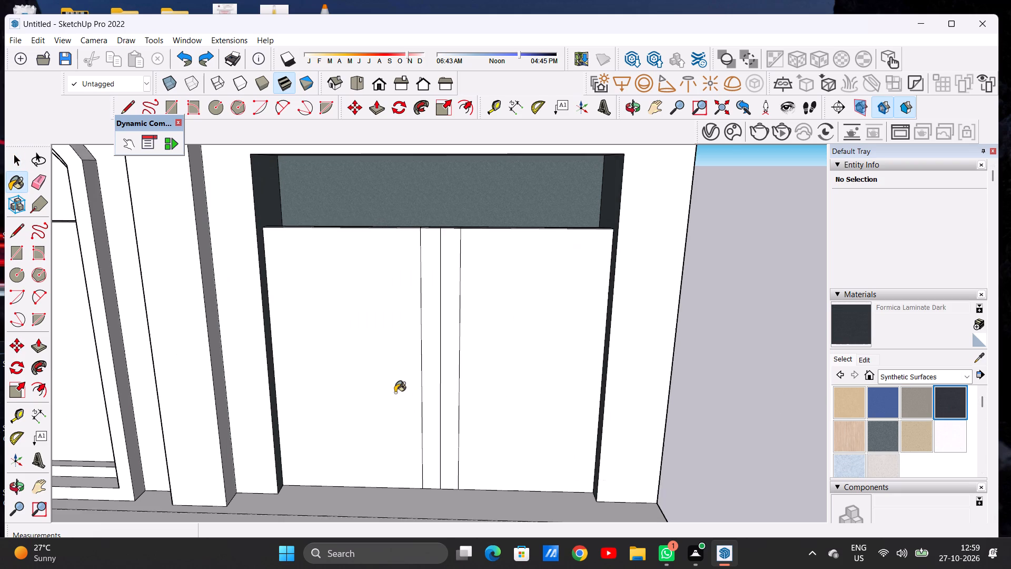
pyautogui.click(384, 391)
pyautogui.click(431, 379)
pyautogui.click(456, 368)
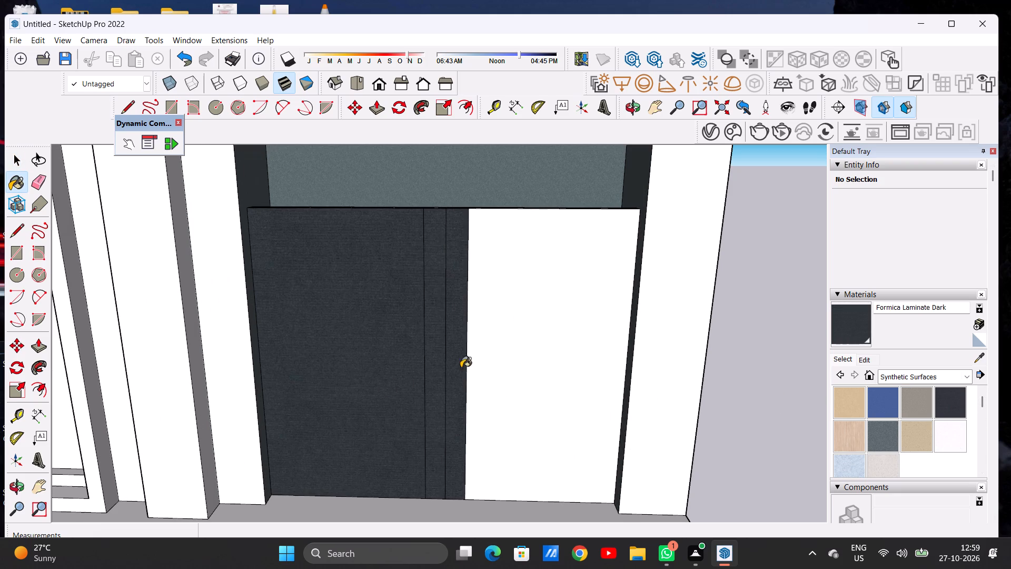
pyautogui.click(497, 368)
# Paint all four top-edge faces of the right ground-floor door with Formica Laminate Dark.
pyautogui.scroll(-6, 374, 381)
pyautogui.moveTo(384, 307); pyautogui.dragTo(326, 410, button='middle')
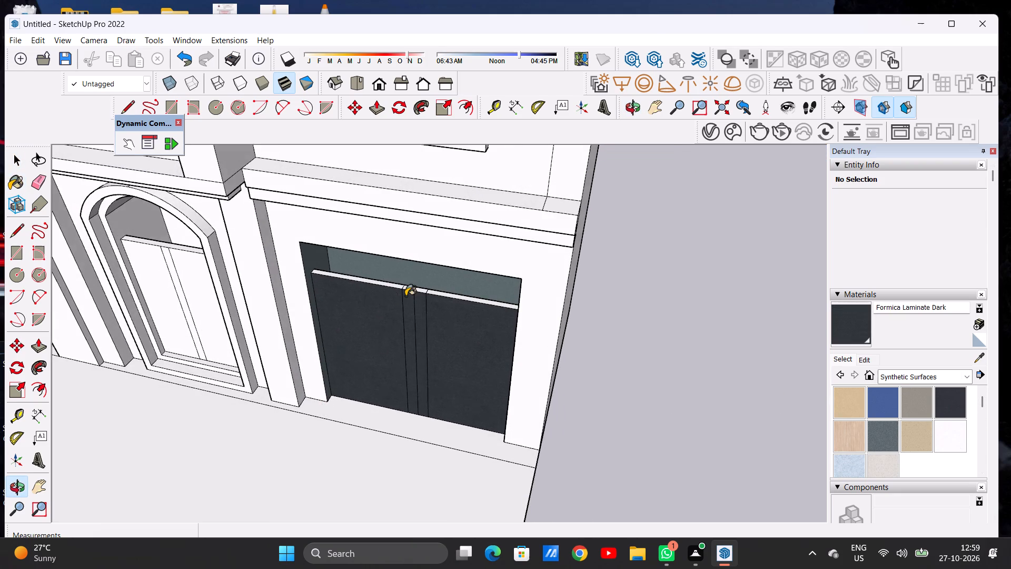
pyautogui.scroll(15, 408, 294)
pyautogui.scroll(-1, 409, 291)
pyautogui.scroll(2, 409, 292)
pyautogui.click(392, 293)
pyautogui.click(438, 293)
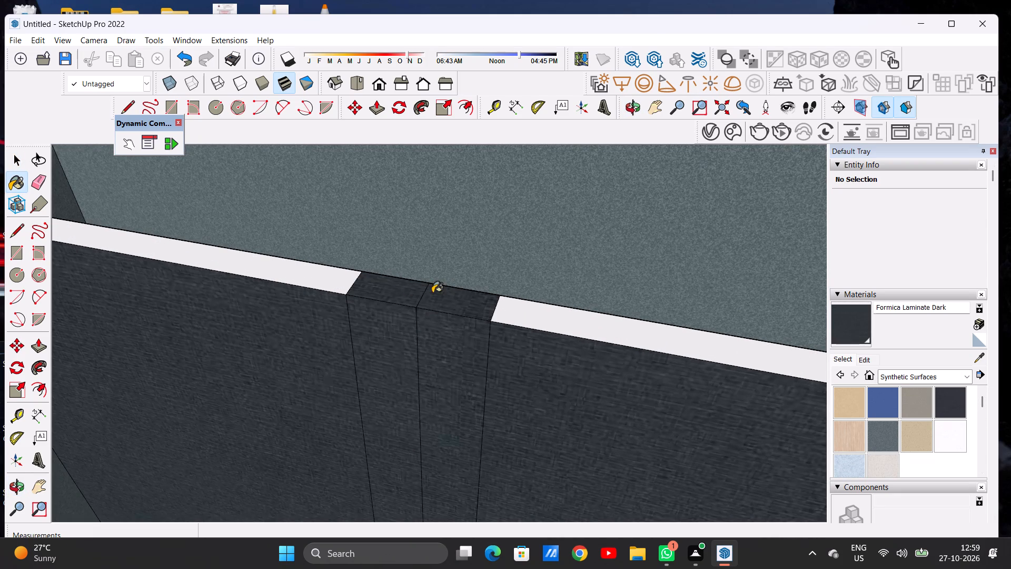
pyautogui.click(335, 269)
pyautogui.click(554, 313)
pyautogui.scroll(-2, 448, 303)
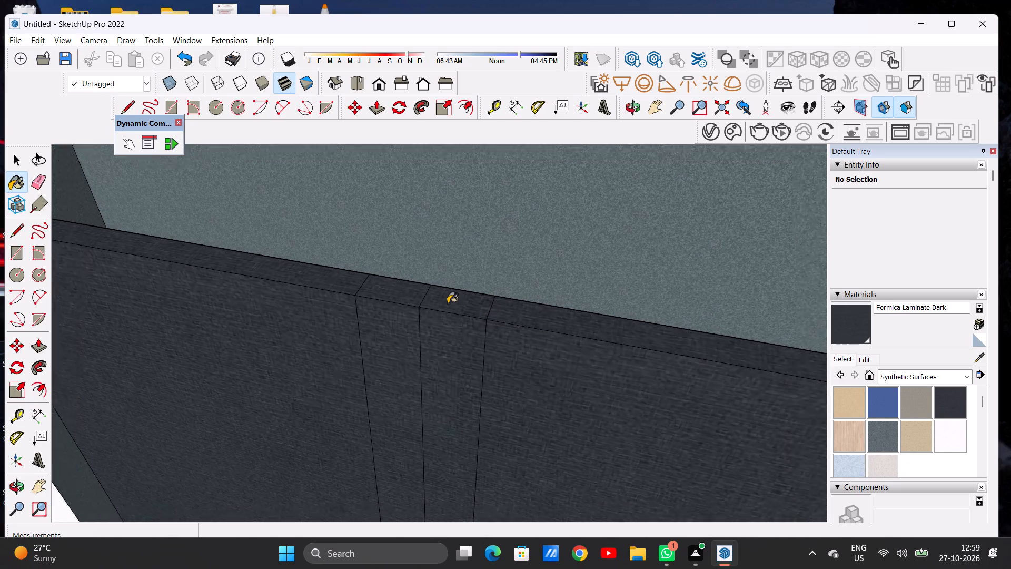
# Paint the back face of the right ground-floor door with Formica Laminate Dark.
pyautogui.scroll(-9, 448, 303)
pyautogui.moveTo(462, 298); pyautogui.dragTo(338, 303, button='middle')
pyautogui.scroll(13, 372, 295)
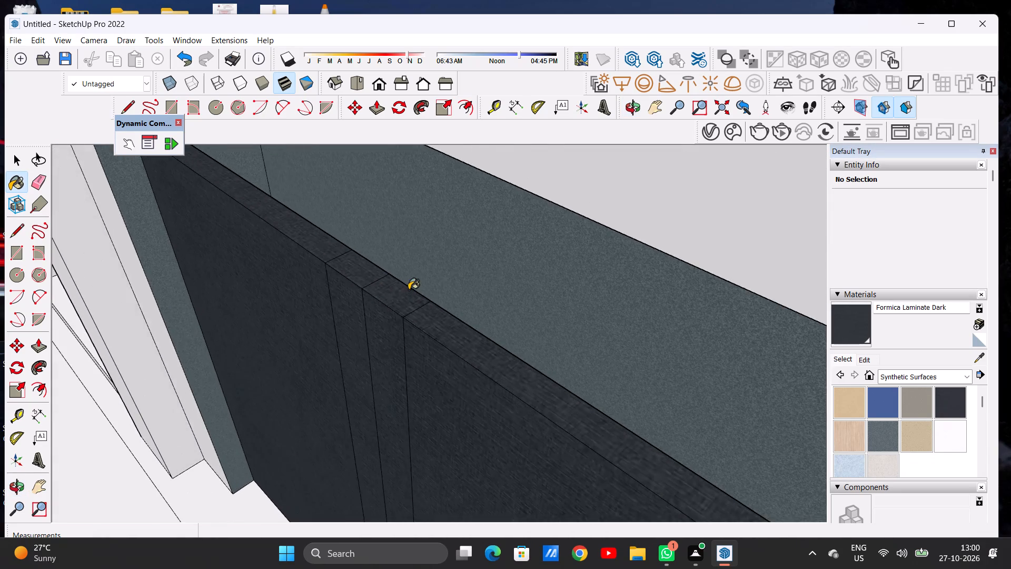
pyautogui.scroll(5, 409, 290)
pyautogui.moveTo(441, 288); pyautogui.dragTo(273, 296, button='middle')
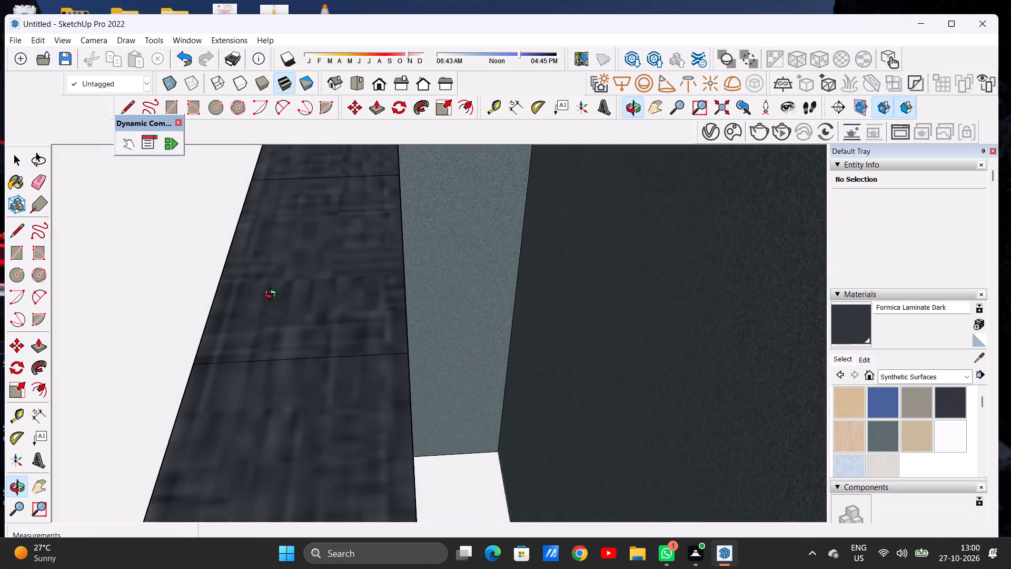
pyautogui.moveTo(273, 296); pyautogui.dragTo(257, 301, button='middle')
pyautogui.click(424, 310)
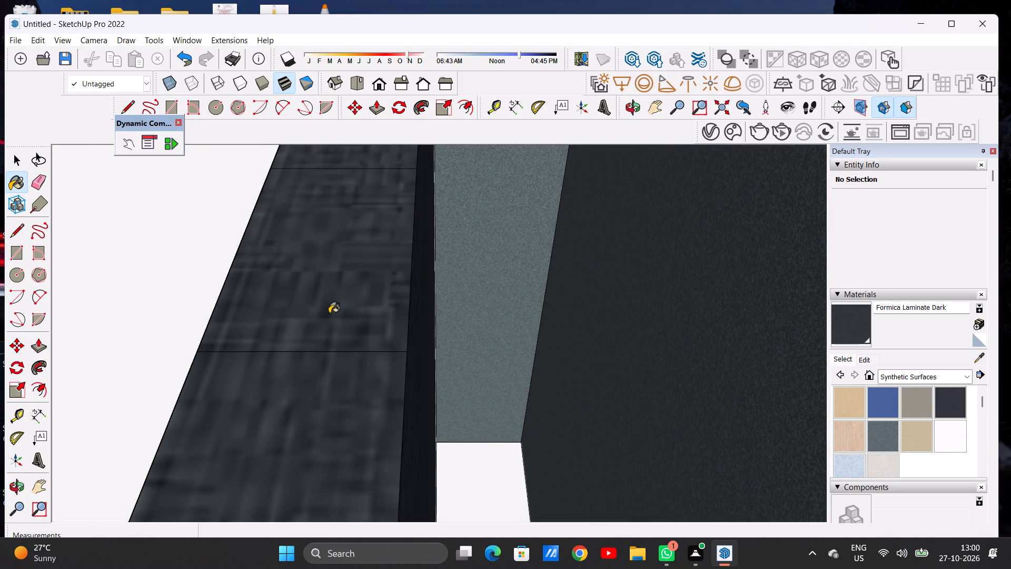
# Paint the back face of the left ground-floor door with Formica Laminate Dark.
pyautogui.moveTo(299, 313); pyautogui.dragTo(471, 280, button='middle')
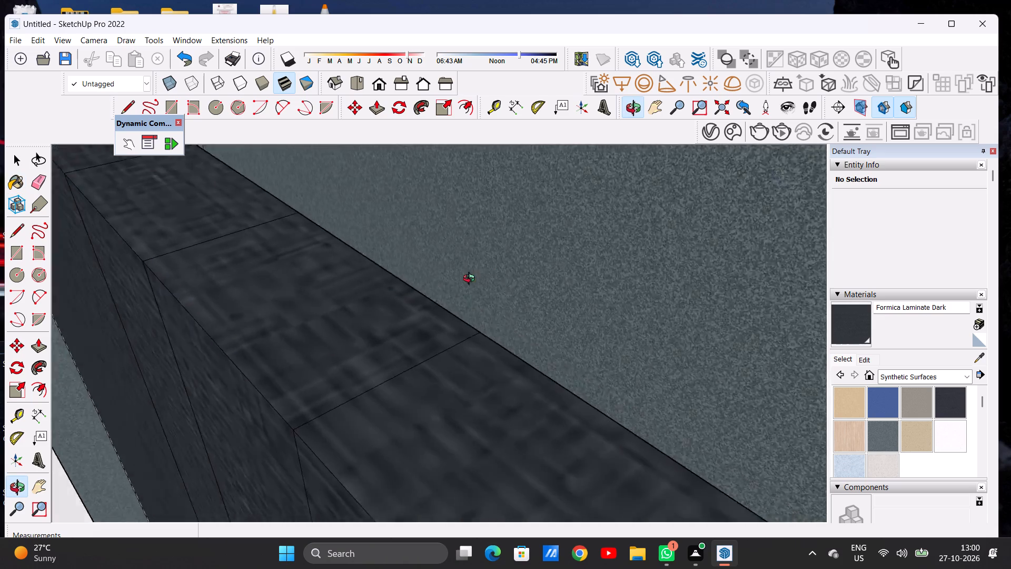
pyautogui.moveTo(471, 280); pyautogui.dragTo(564, 261, button='middle')
pyautogui.scroll(-20, 473, 323)
pyautogui.scroll(-5, 473, 323)
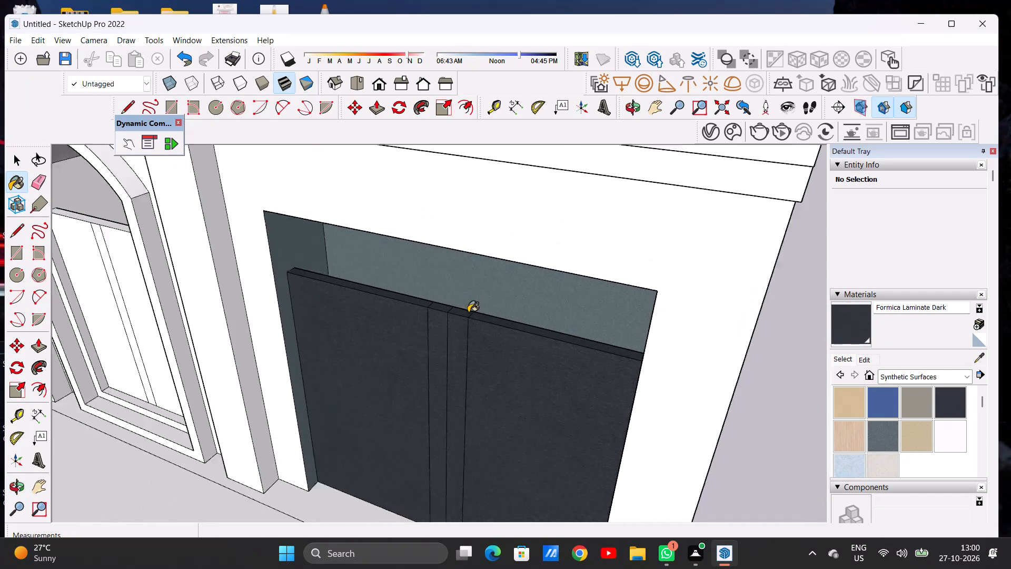
pyautogui.scroll(-6, 468, 312)
pyautogui.scroll(1, 465, 318)
pyautogui.scroll(-11, 466, 318)
pyautogui.scroll(9, 201, 292)
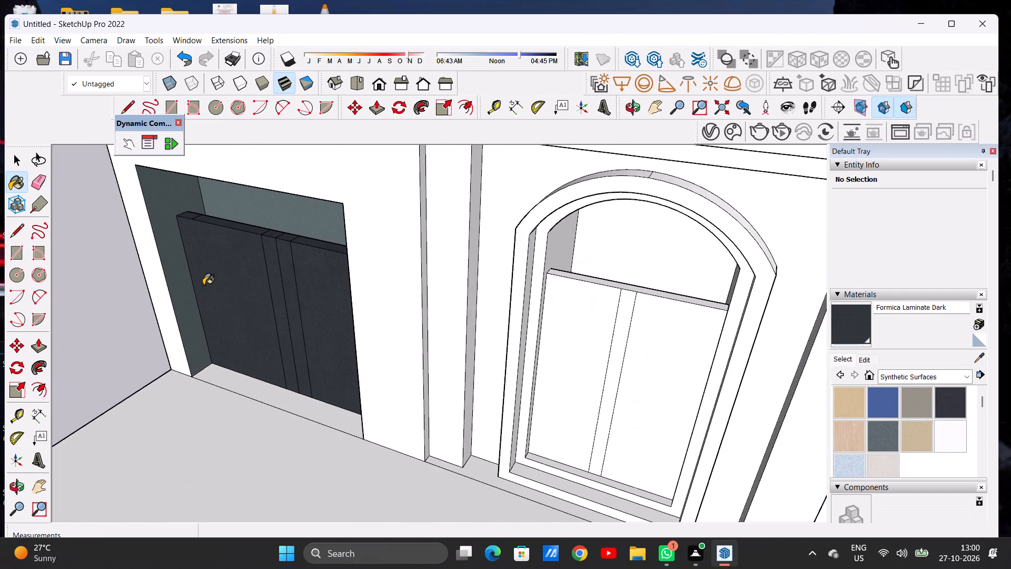
pyautogui.scroll(17, 236, 229)
pyautogui.moveTo(350, 238); pyautogui.dragTo(253, 259, button='middle')
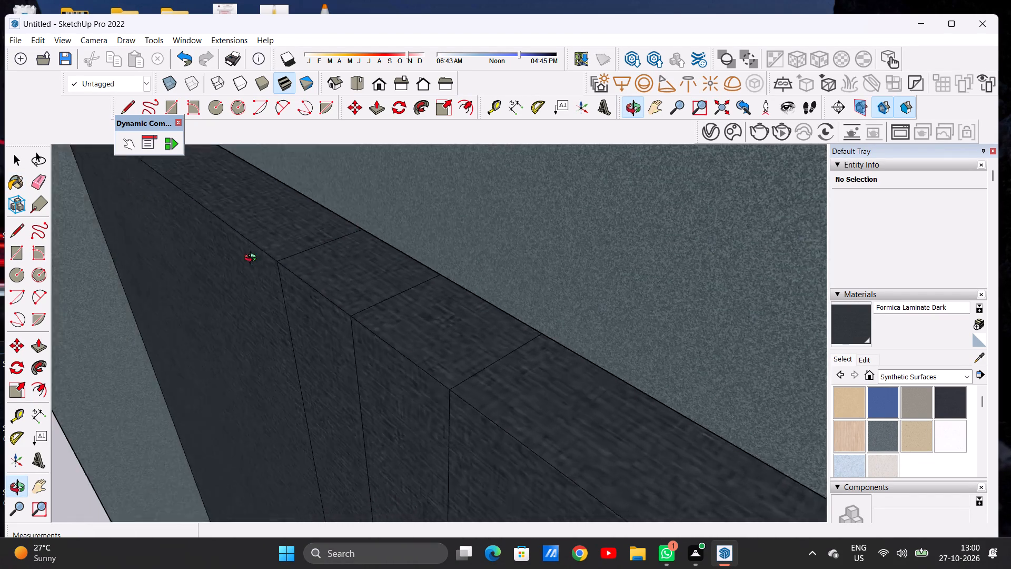
pyautogui.moveTo(253, 259); pyautogui.dragTo(224, 266, button='middle')
pyautogui.scroll(2, 474, 249)
pyautogui.scroll(-1, 474, 249)
pyautogui.scroll(3, 474, 249)
pyautogui.moveTo(490, 262); pyautogui.dragTo(376, 272, button='middle')
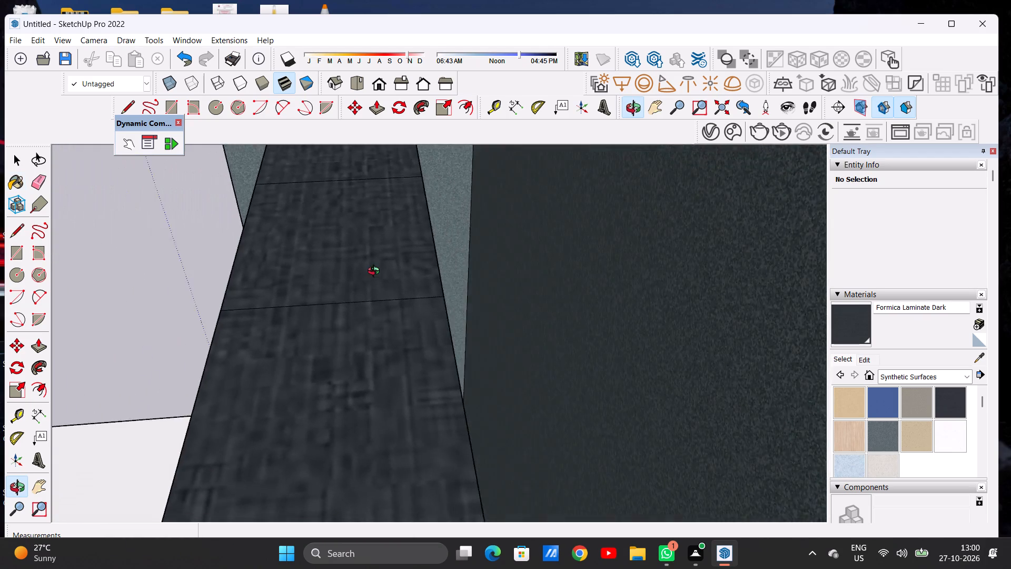
pyautogui.moveTo(376, 272); pyautogui.dragTo(335, 274, button='middle')
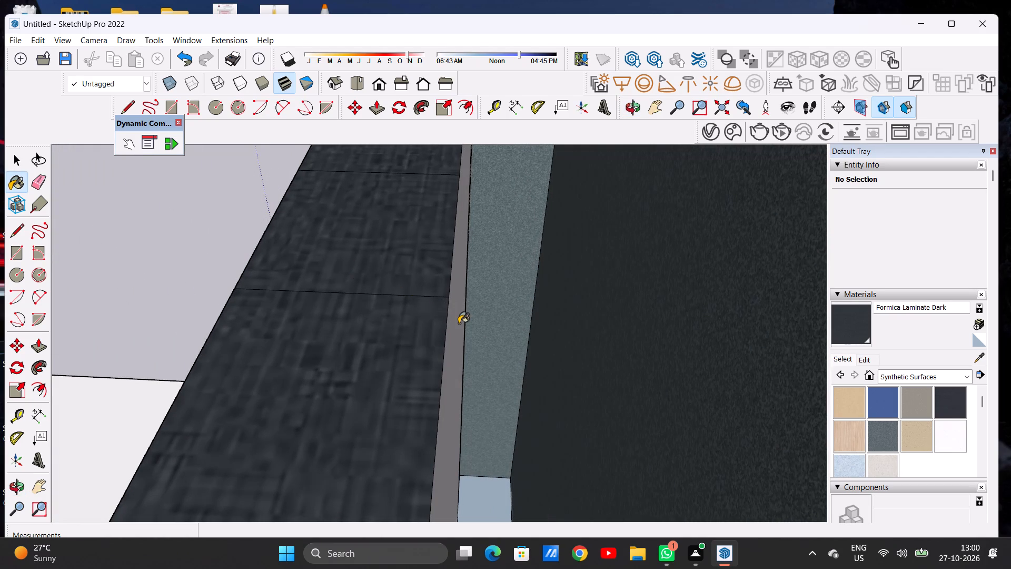
pyautogui.click(459, 323)
# Paint both wide panels and the narrow centre strip of the central arched doorway's door with Formica Laminate Dark.
pyautogui.moveTo(295, 321); pyautogui.dragTo(591, 265, button='middle')
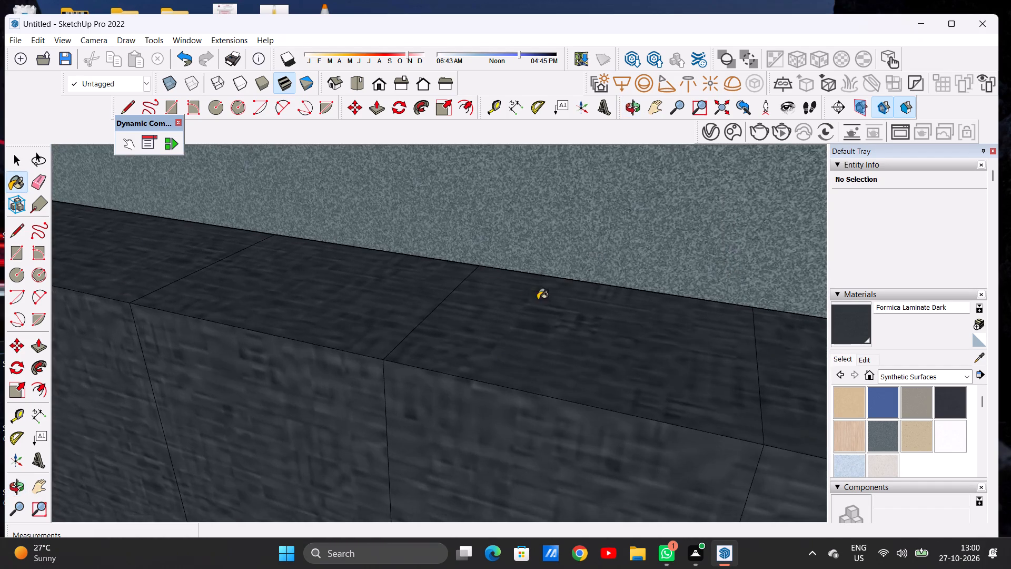
pyautogui.scroll(-20, 500, 293)
pyautogui.scroll(-20, 500, 293)
pyautogui.scroll(-1, 500, 293)
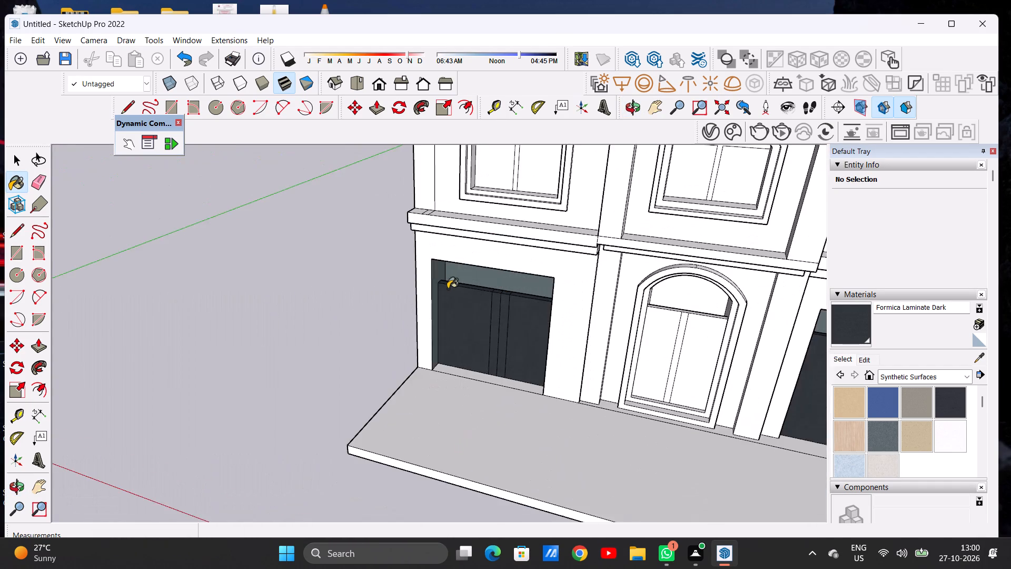
pyautogui.scroll(-11, 448, 289)
pyautogui.moveTo(437, 328); pyautogui.dragTo(502, 271, button='middle')
pyautogui.scroll(-2, 401, 283)
pyautogui.scroll(18, 475, 309)
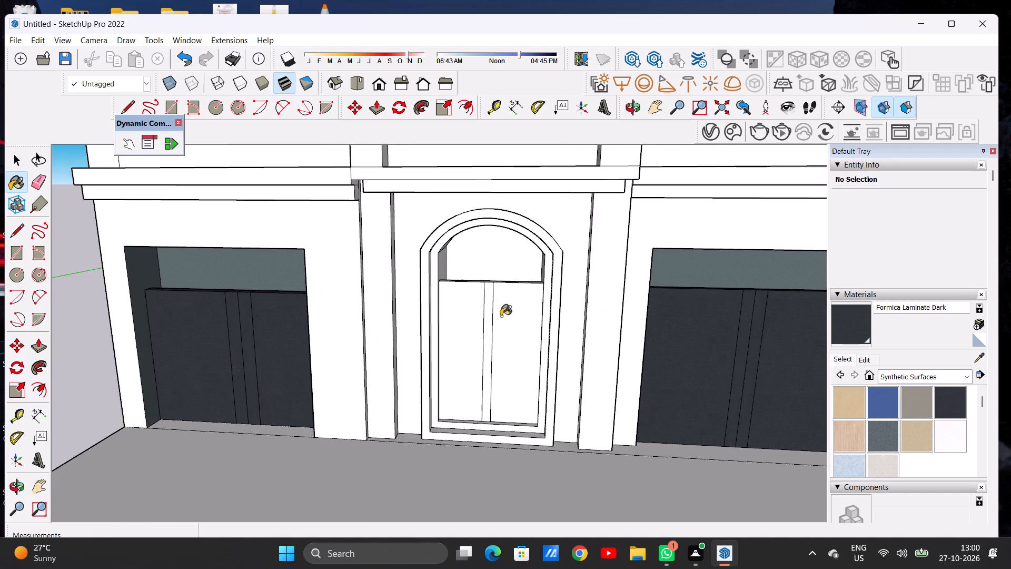
pyautogui.scroll(5, 501, 316)
pyautogui.click(499, 316)
pyautogui.click(435, 317)
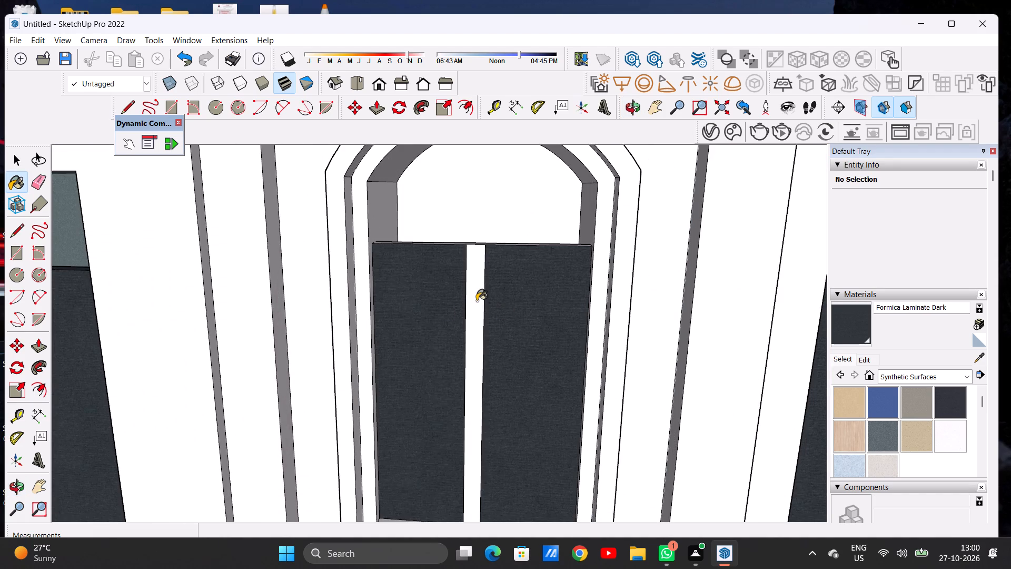
pyautogui.click(477, 301)
# Paint the top-edge face of the central arched doorway's door with Formica Laminate Dark.
pyautogui.scroll(-5, 453, 299)
pyautogui.moveTo(478, 293); pyautogui.dragTo(377, 435, button='middle')
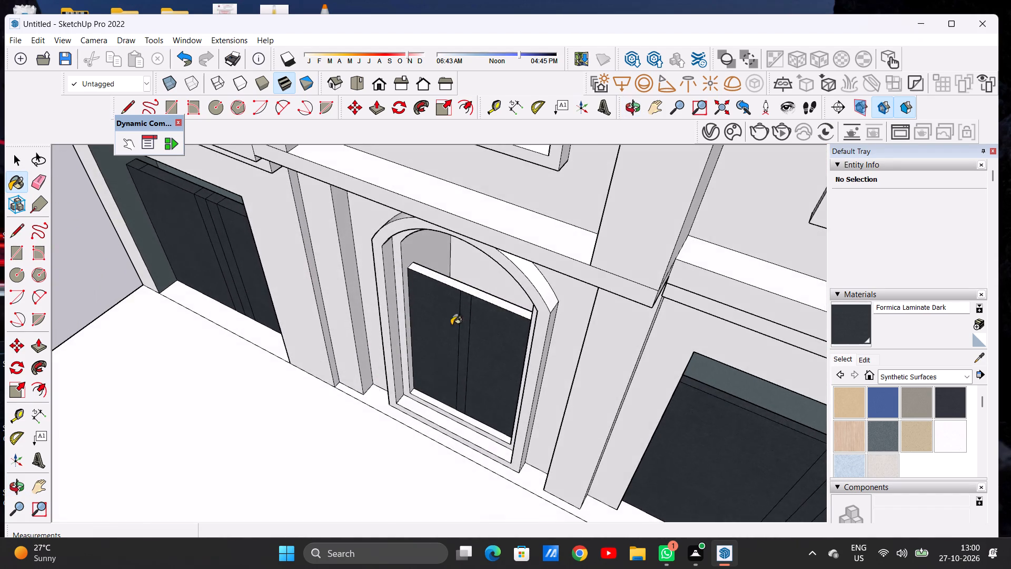
pyautogui.scroll(15, 472, 299)
pyautogui.click(479, 288)
# Paint the back face of the central arched doorway's door with Formica Laminate Dark.
pyautogui.moveTo(506, 260); pyautogui.dragTo(491, 268, button='middle')
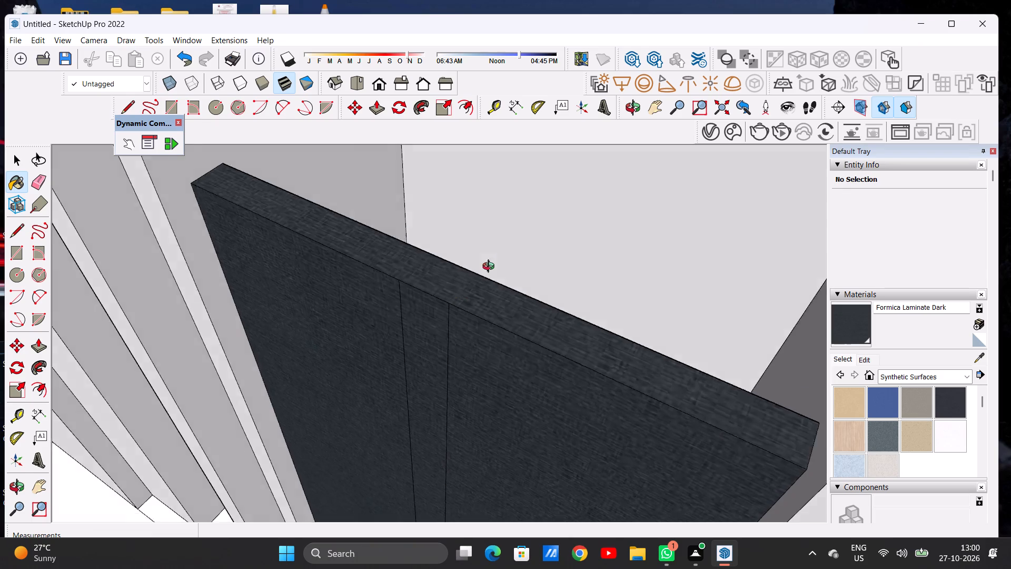
pyautogui.moveTo(491, 268); pyautogui.dragTo(400, 269, button='middle')
pyautogui.moveTo(424, 268); pyautogui.dragTo(527, 239, button='middle')
pyautogui.scroll(-12, 524, 243)
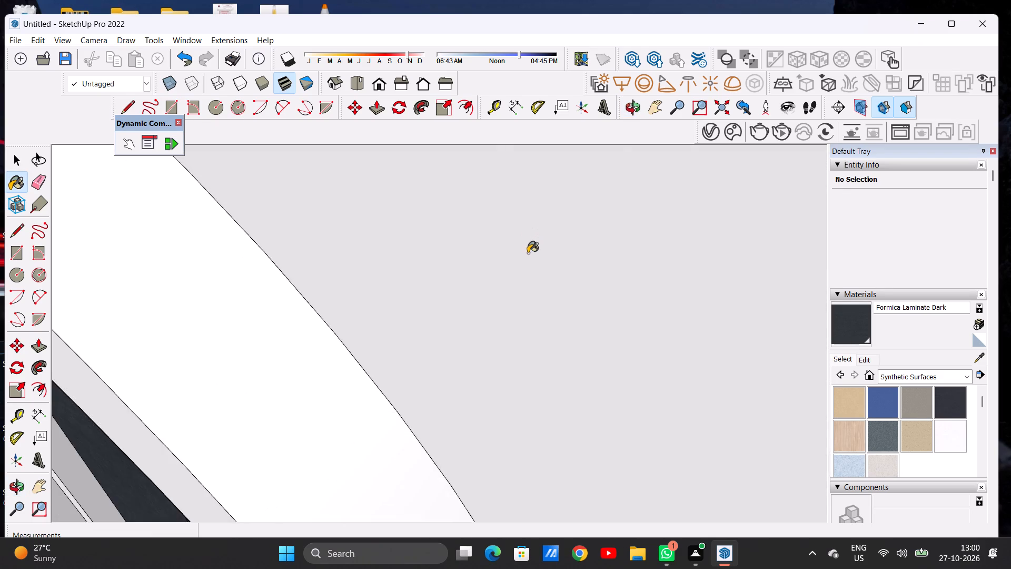
pyautogui.scroll(-20, 528, 253)
pyautogui.scroll(13, 392, 338)
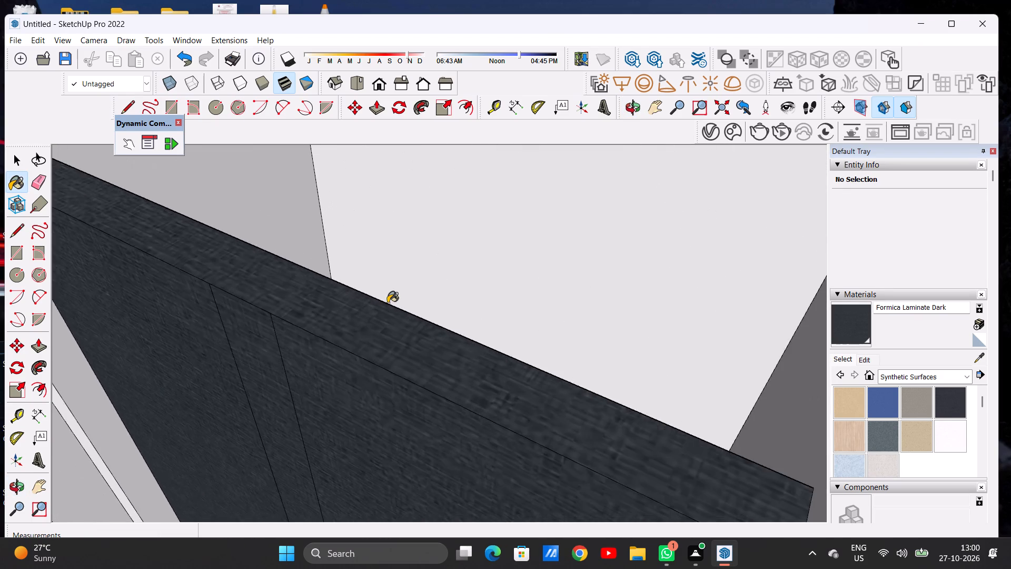
pyautogui.scroll(11, 388, 303)
pyautogui.scroll(-9, 395, 295)
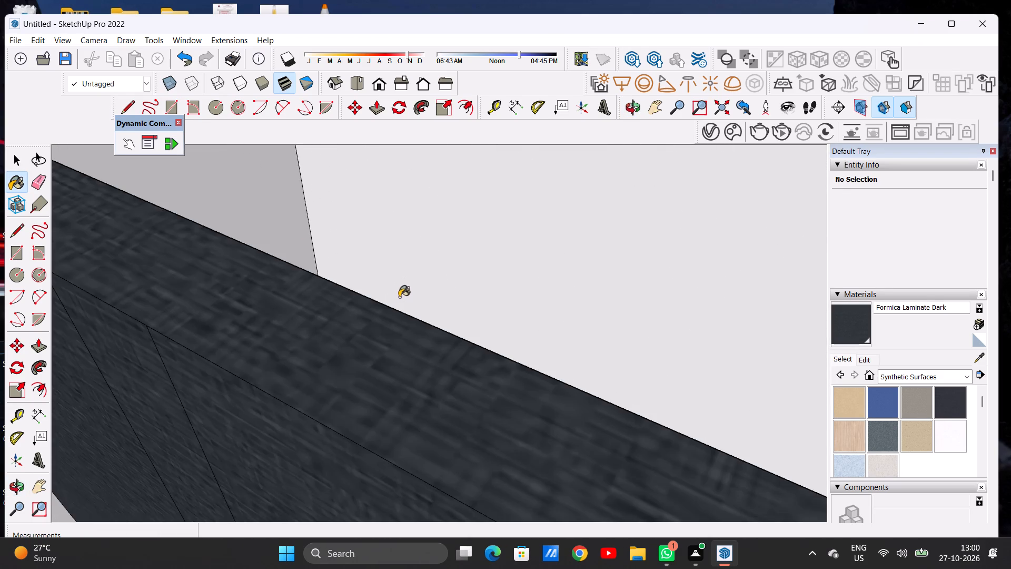
pyautogui.moveTo(398, 298); pyautogui.dragTo(351, 291, button='middle')
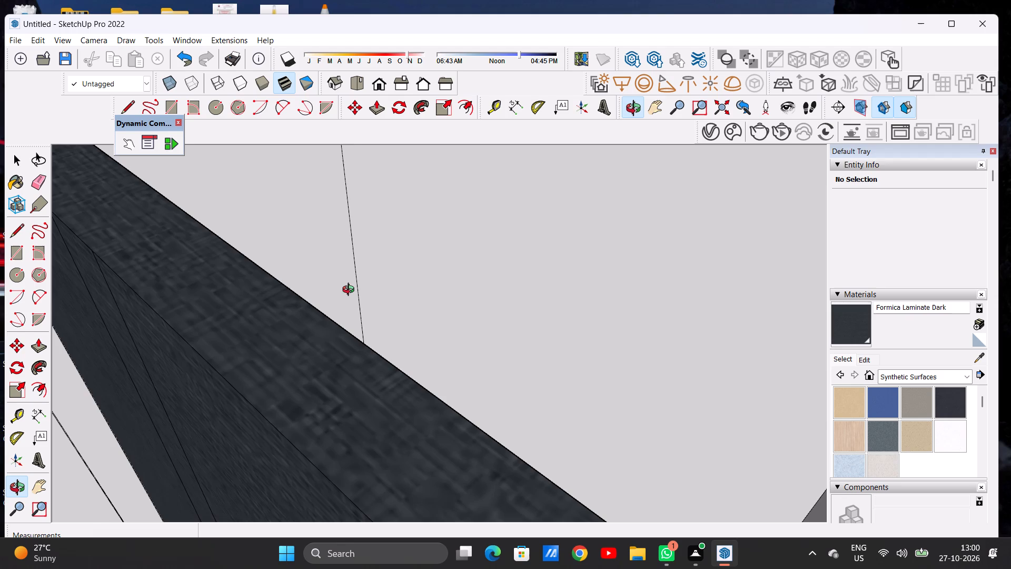
pyautogui.moveTo(351, 291); pyautogui.dragTo(343, 283, button='middle')
pyautogui.scroll(8, 342, 282)
pyautogui.scroll(-9, 342, 282)
pyautogui.moveTo(354, 293); pyautogui.dragTo(331, 287, button='middle')
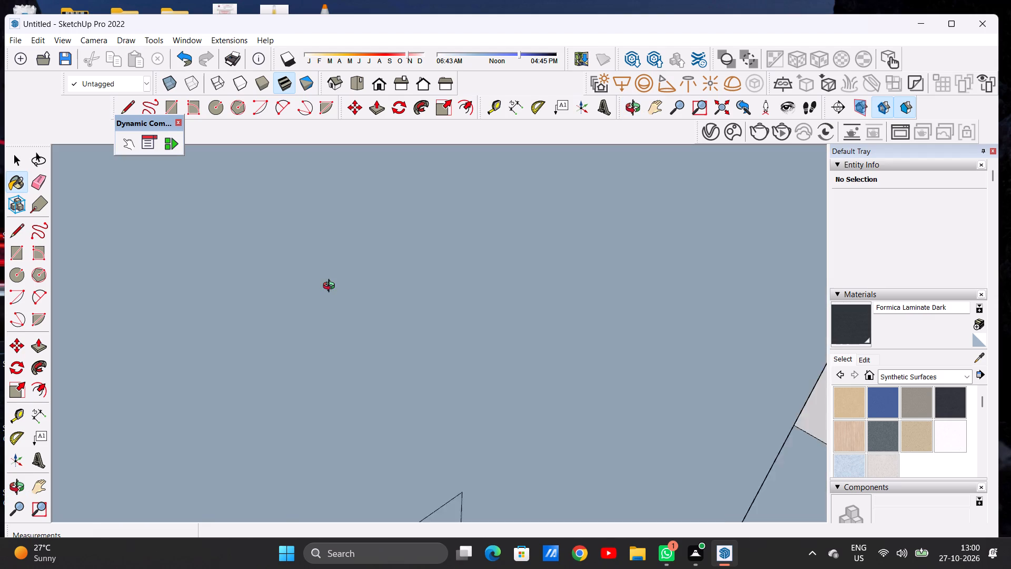
pyautogui.moveTo(331, 287); pyautogui.dragTo(387, 264, button='middle')
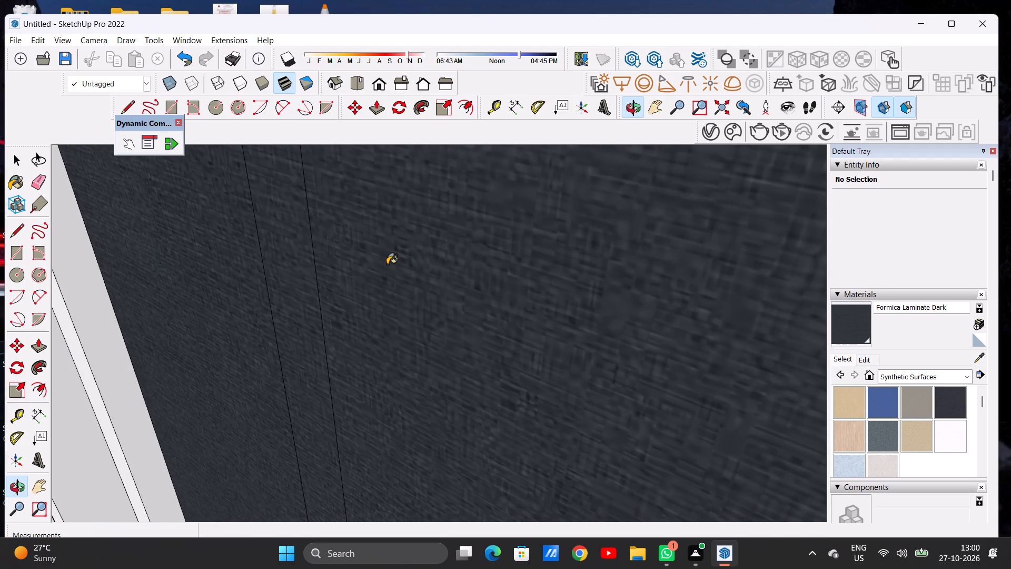
pyautogui.scroll(-17, 376, 266)
pyautogui.scroll(14, 382, 223)
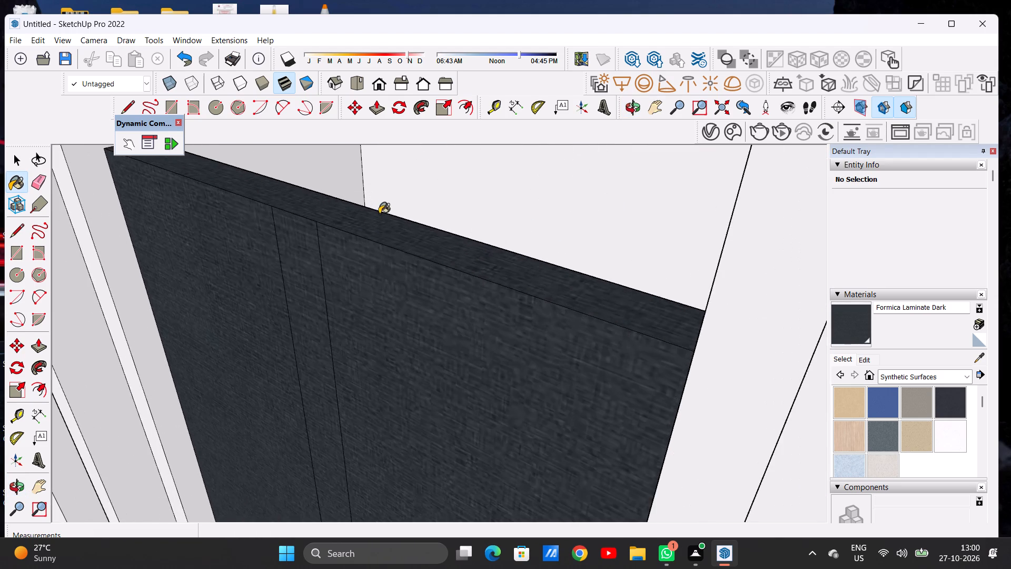
pyautogui.moveTo(409, 206); pyautogui.dragTo(399, 222, button='middle')
pyautogui.scroll(7, 378, 247)
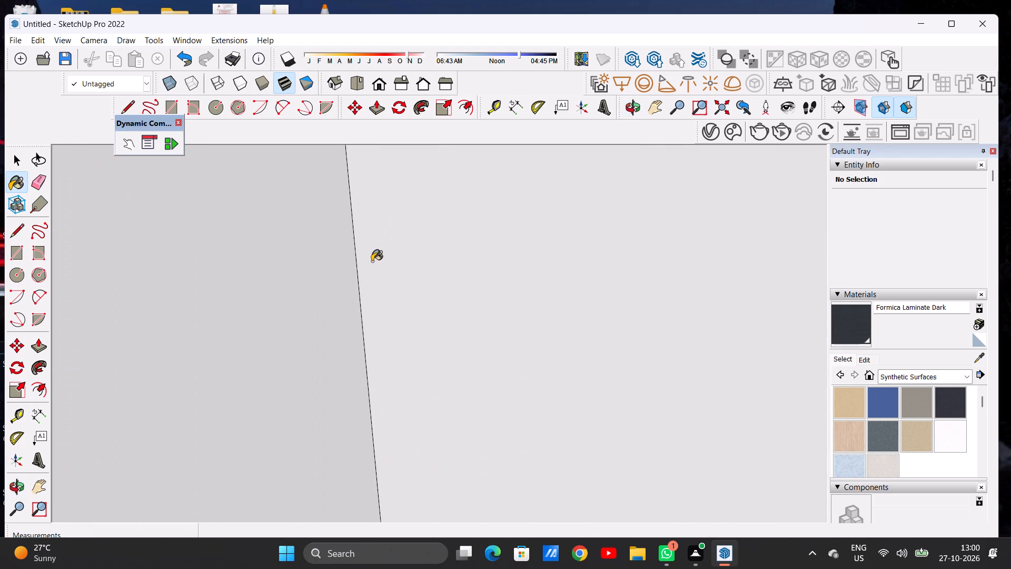
pyautogui.scroll(-3, 362, 259)
pyautogui.moveTo(371, 280); pyautogui.dragTo(325, 281, button='middle')
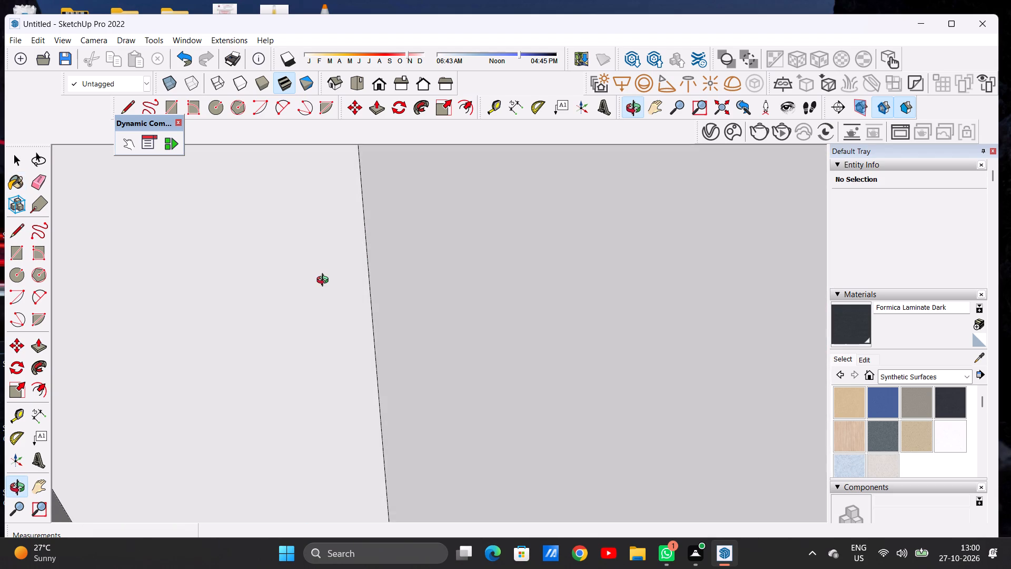
pyautogui.moveTo(325, 281); pyautogui.dragTo(284, 289, button='middle')
pyautogui.click(75, 504)
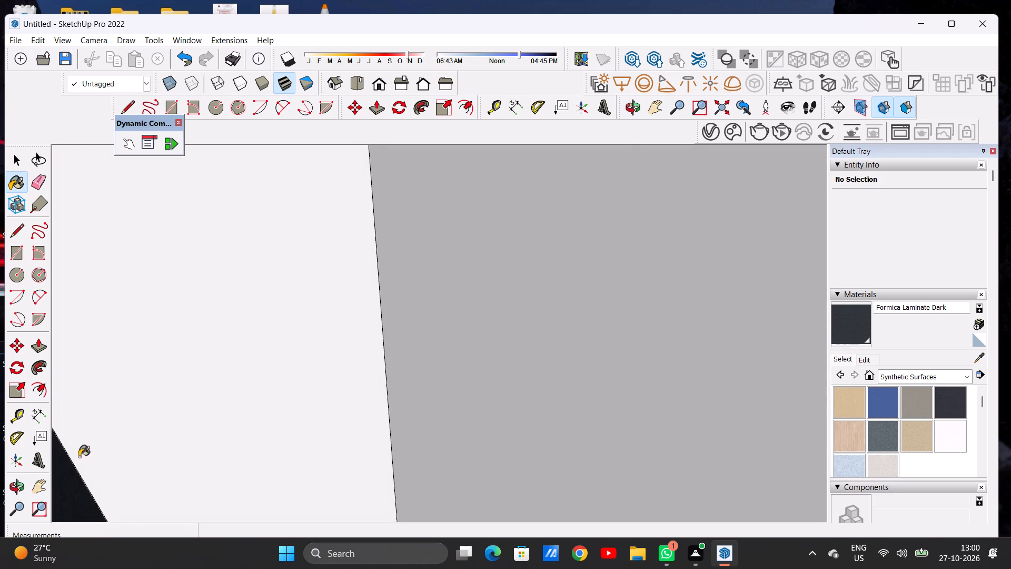
# Examine the painted ground-floor doors close up and the whole building façade from a distance.
pyautogui.moveTo(105, 454); pyautogui.dragTo(398, 340, button='middle')
pyautogui.scroll(-11, 304, 365)
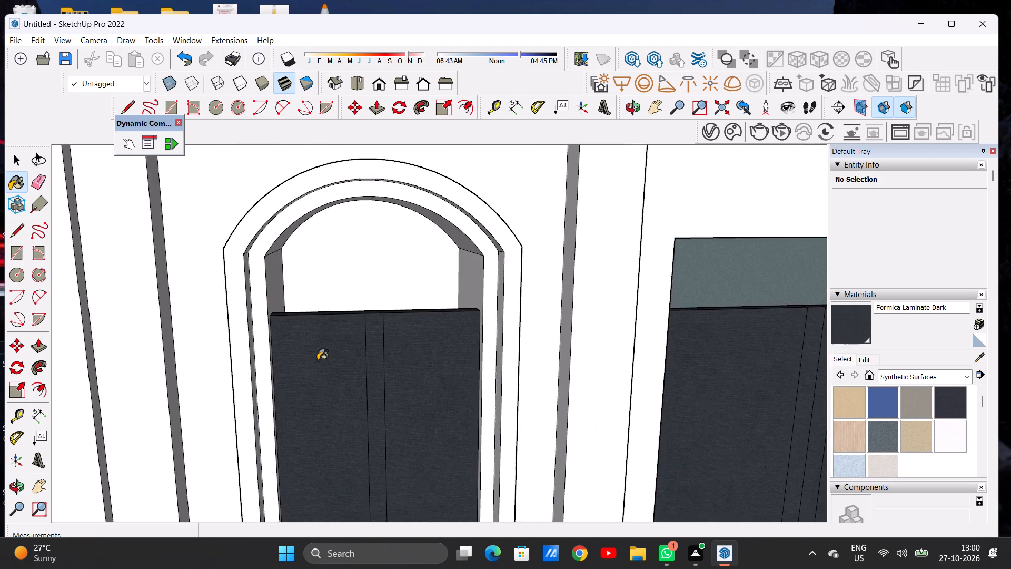
pyautogui.scroll(-7, 318, 360)
pyautogui.scroll(1, 322, 359)
pyautogui.scroll(-11, 323, 359)
pyautogui.scroll(1, 351, 359)
pyautogui.scroll(-7, 351, 359)
pyautogui.scroll(1, 351, 359)
pyautogui.scroll(-9, 351, 359)
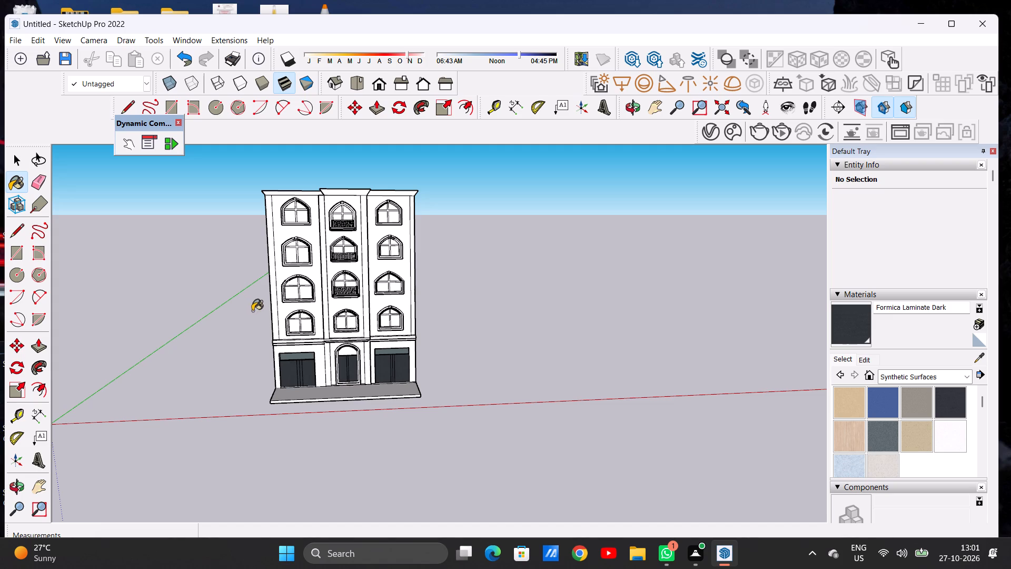
pyautogui.scroll(-7, 338, 280)
pyautogui.scroll(-2, 395, 256)
pyautogui.scroll(7, 379, 311)
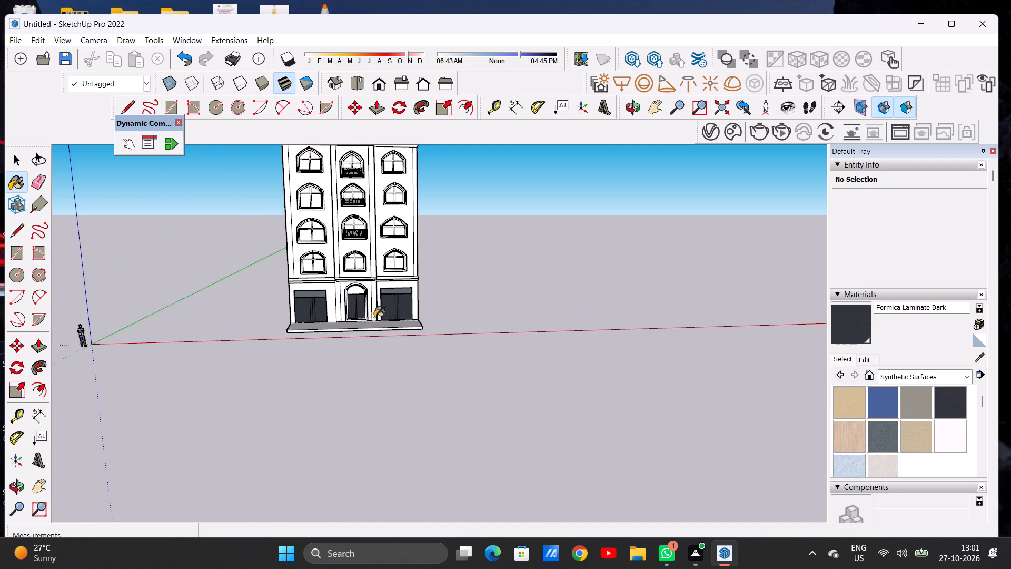
pyautogui.moveTo(370, 316); pyautogui.dragTo(370, 299, button='middle')
pyautogui.scroll(-9, 360, 310)
pyautogui.scroll(4, 359, 292)
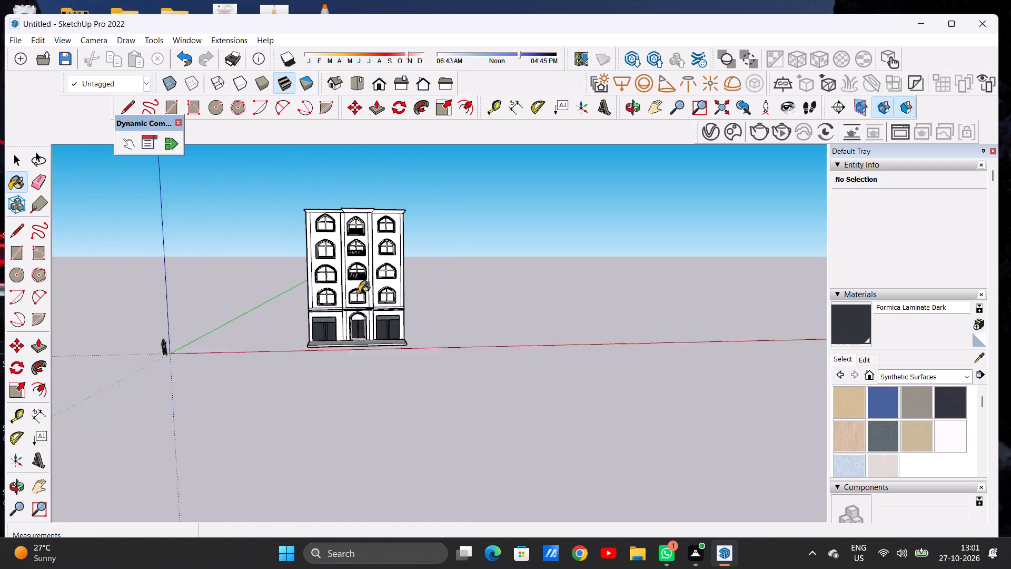
pyautogui.scroll(6, 359, 292)
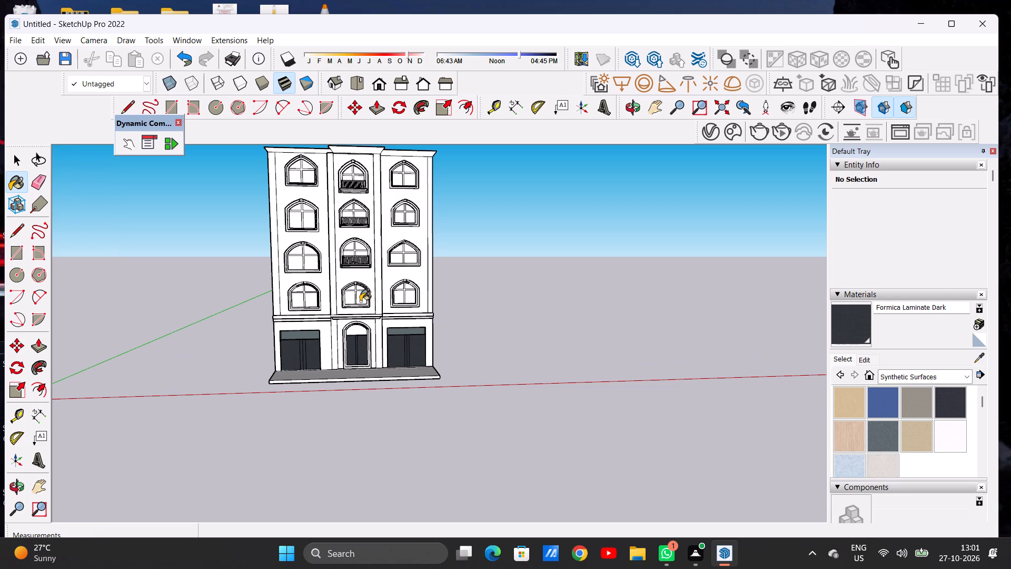
pyautogui.scroll(-4, 387, 318)
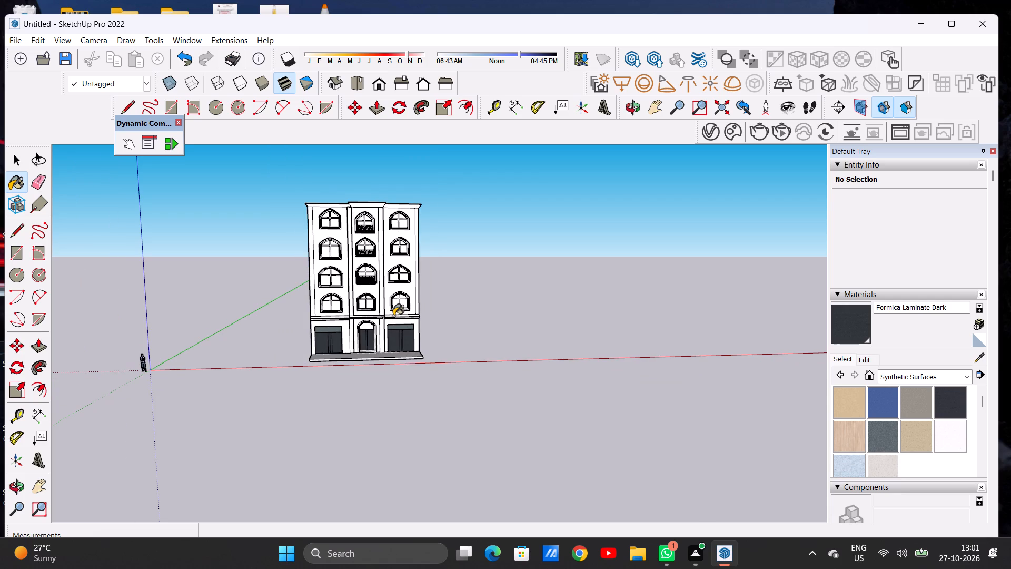
pyautogui.scroll(8, 363, 346)
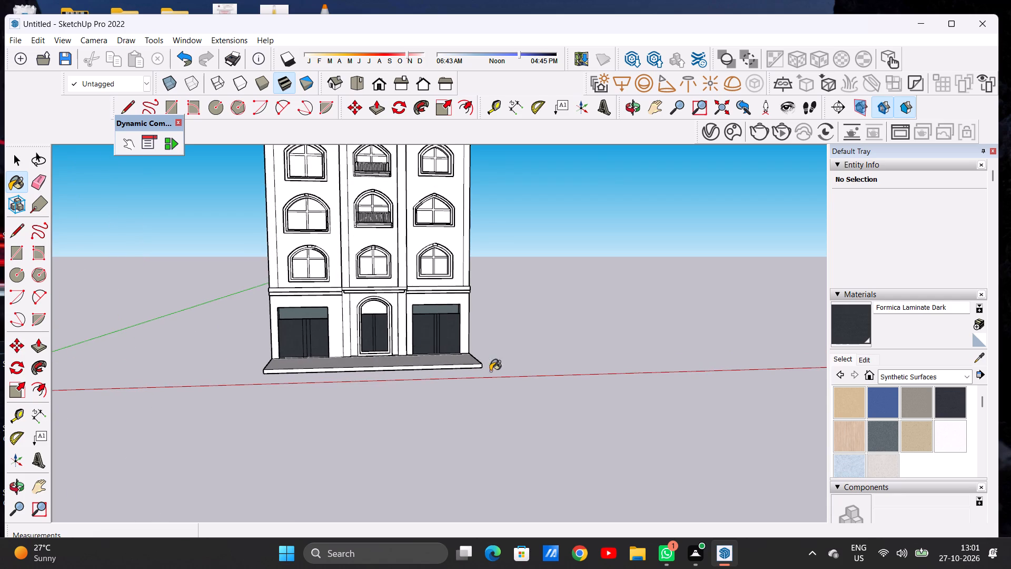
# Paint the back wall of the central arched recess above its door with Formica Speckled Grey.
pyautogui.click(889, 430)
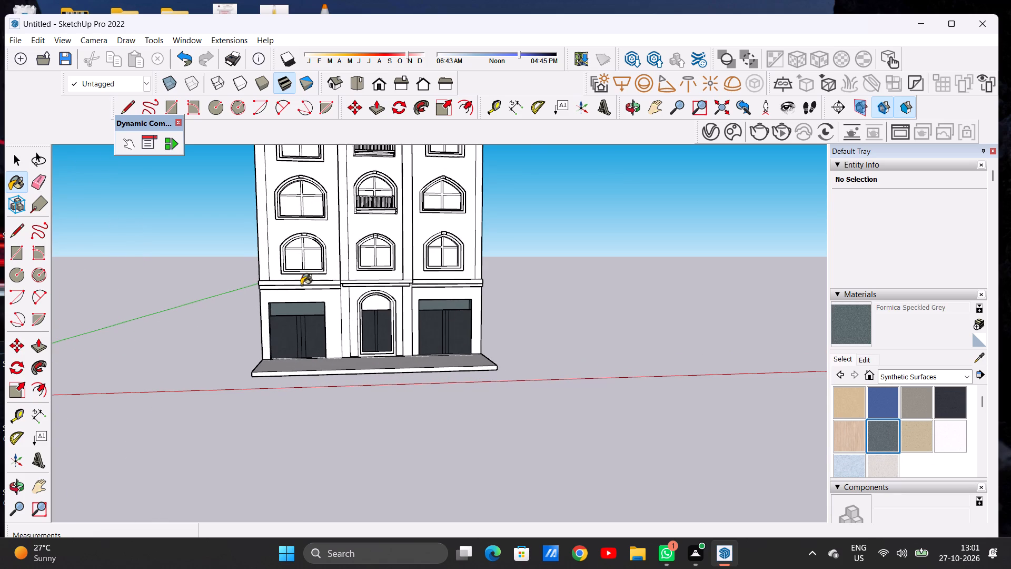
pyautogui.scroll(1, 349, 307)
pyautogui.scroll(-1, 349, 307)
pyautogui.scroll(6, 349, 307)
pyautogui.scroll(7, 393, 309)
pyautogui.click(391, 298)
# Paint both side jambs and both curved underside faces of the central arched recess with Formica Speckled Grey.
pyautogui.moveTo(418, 306); pyautogui.dragTo(372, 284, button='middle')
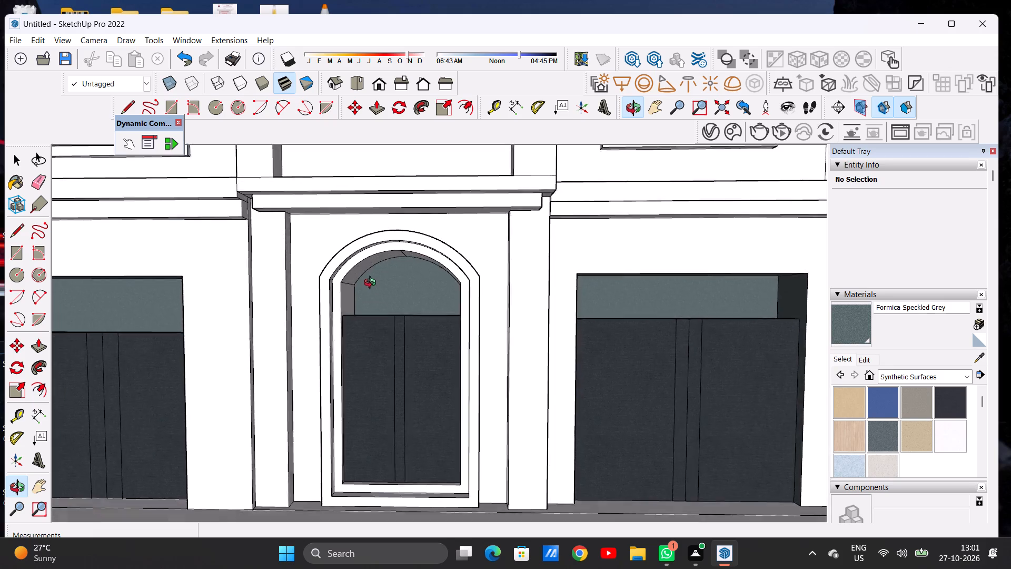
pyautogui.moveTo(372, 284); pyautogui.dragTo(352, 272, button='middle')
pyautogui.scroll(8, 384, 309)
pyautogui.click(314, 302)
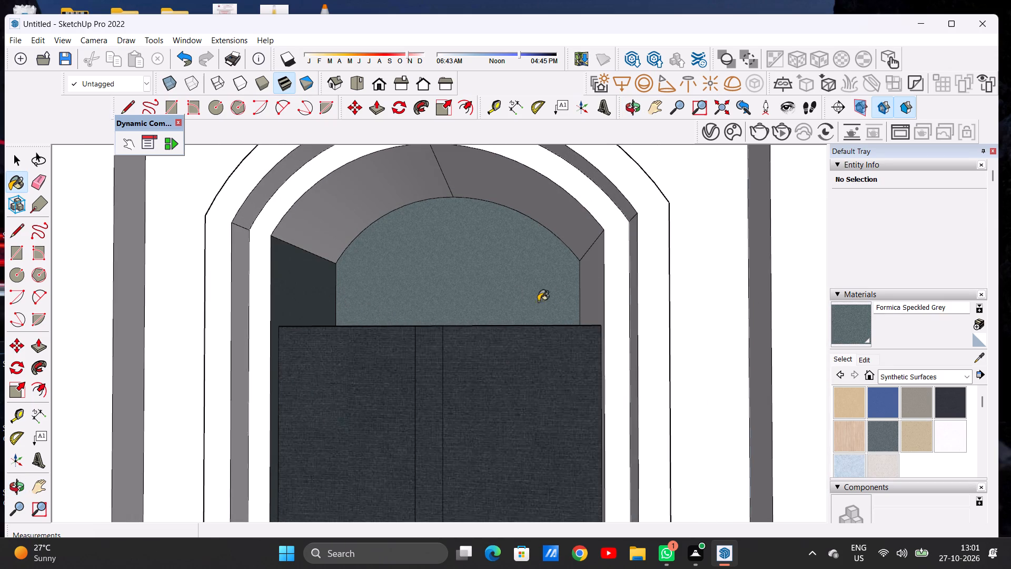
pyautogui.click(589, 282)
pyautogui.click(564, 225)
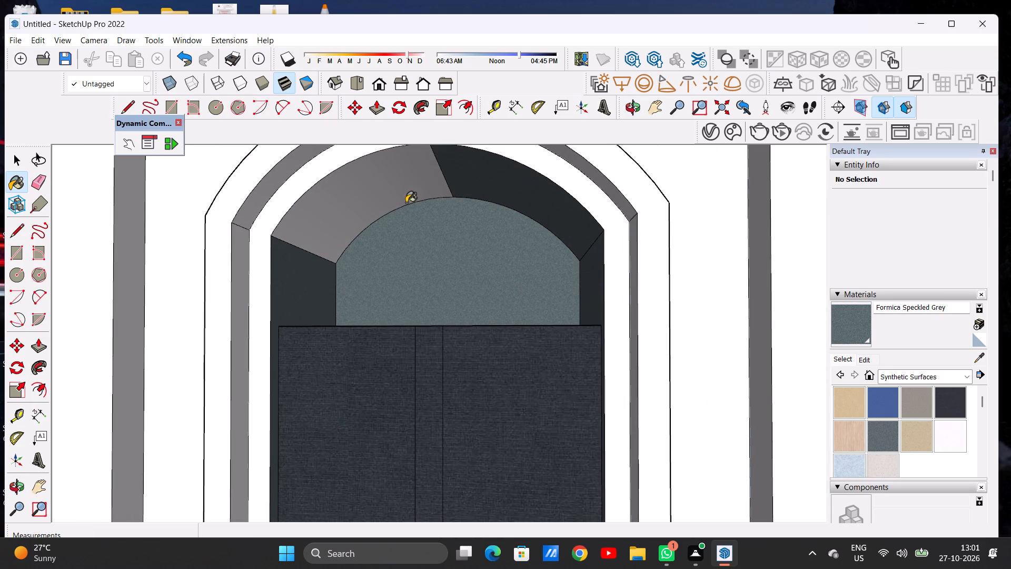
pyautogui.click(355, 200)
pyautogui.scroll(-14, 374, 247)
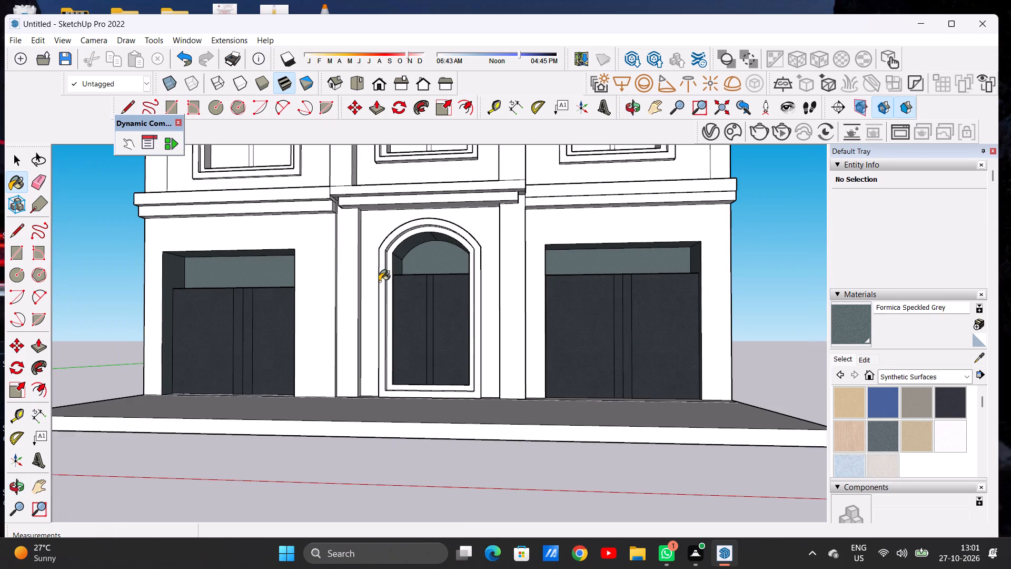
pyautogui.moveTo(408, 272); pyautogui.dragTo(440, 289, button='middle')
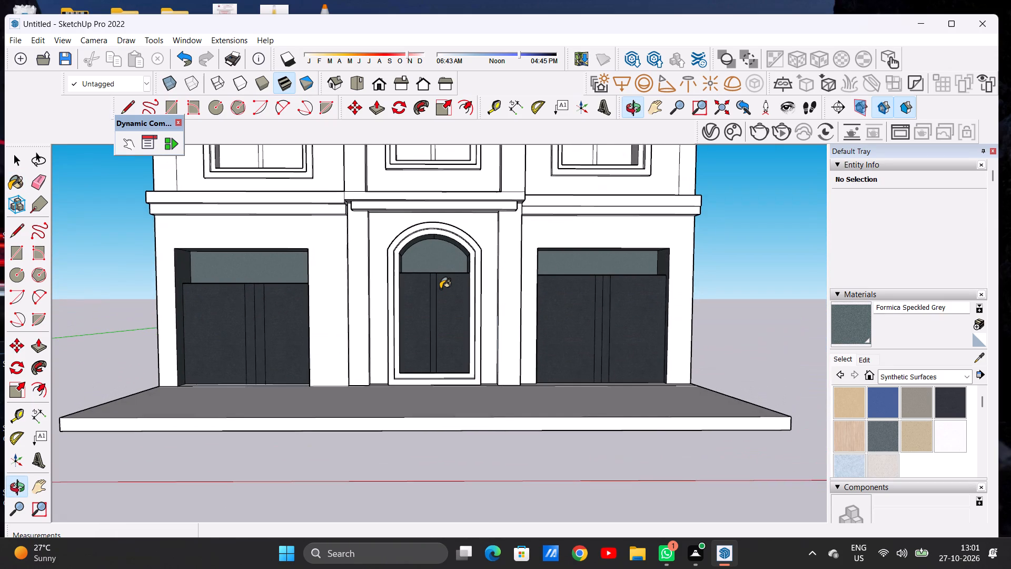
pyautogui.press('space')
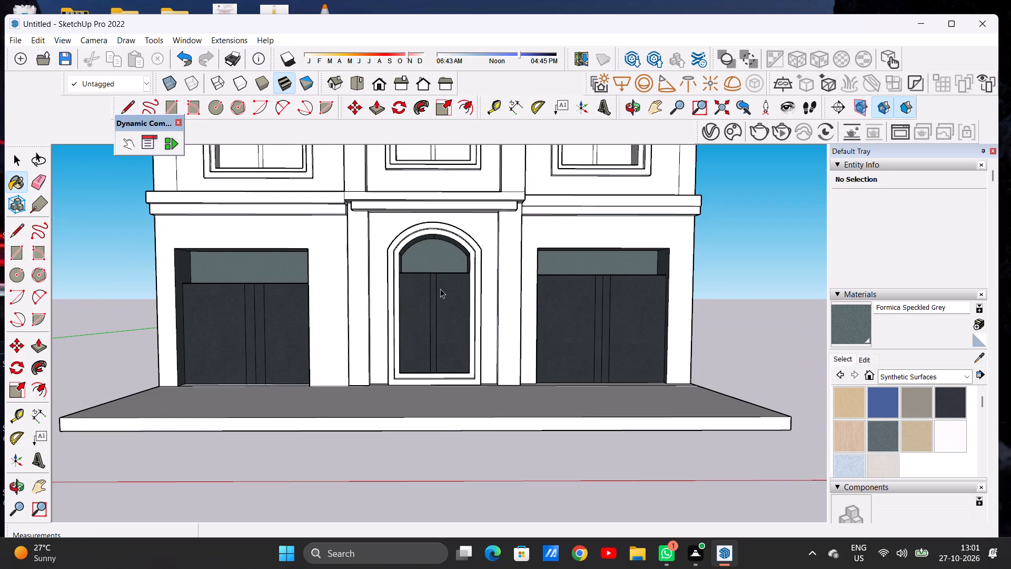
# Paint the front and door-facing side of the ground-floor pilaster left of the arched doorway with Formica Graystone.
pyautogui.scroll(1, 448, 307)
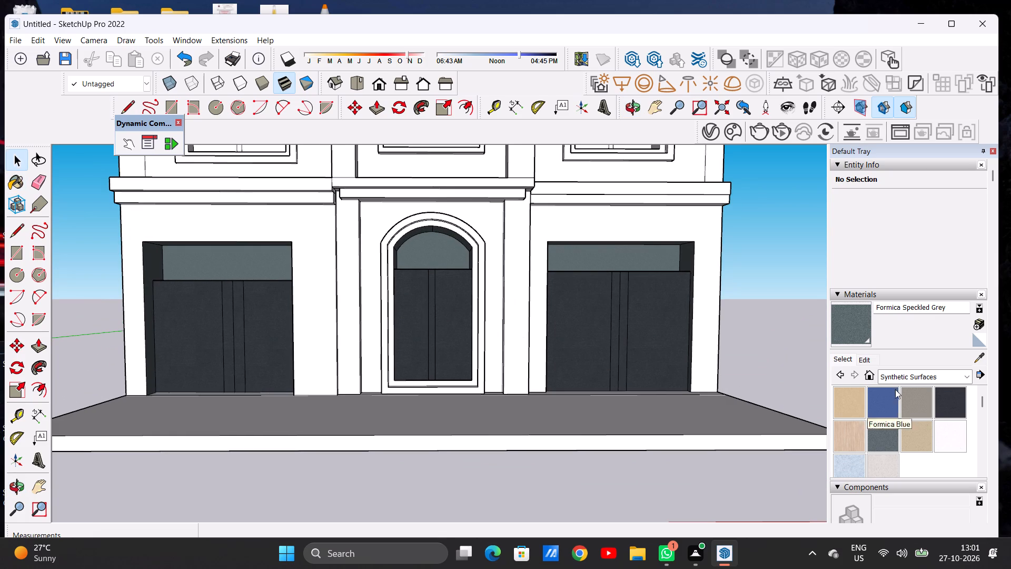
pyautogui.click(926, 413)
pyautogui.scroll(2, 358, 316)
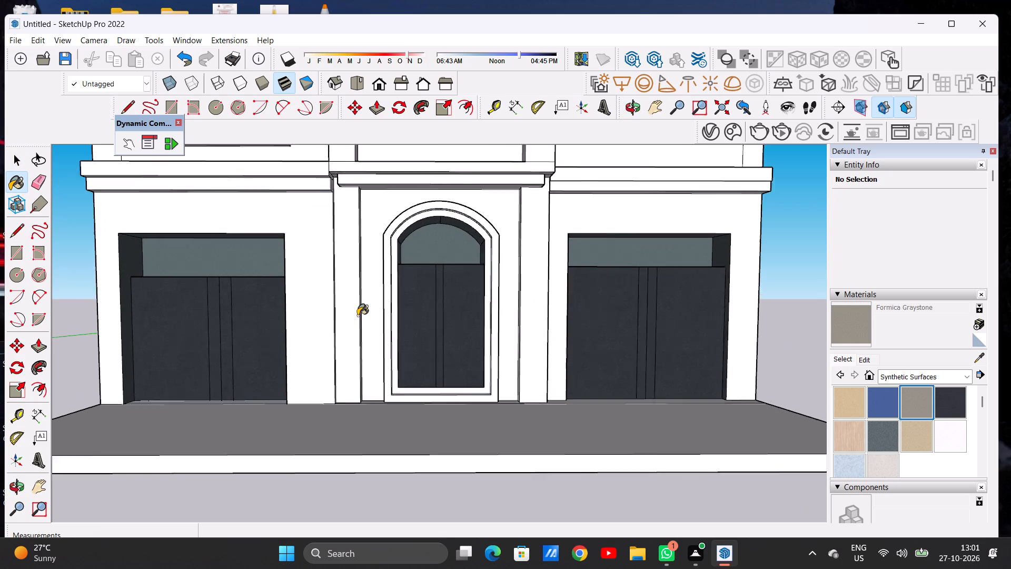
pyautogui.scroll(3, 358, 316)
pyautogui.scroll(-1, 358, 316)
pyautogui.click(340, 317)
pyautogui.scroll(-3, 344, 312)
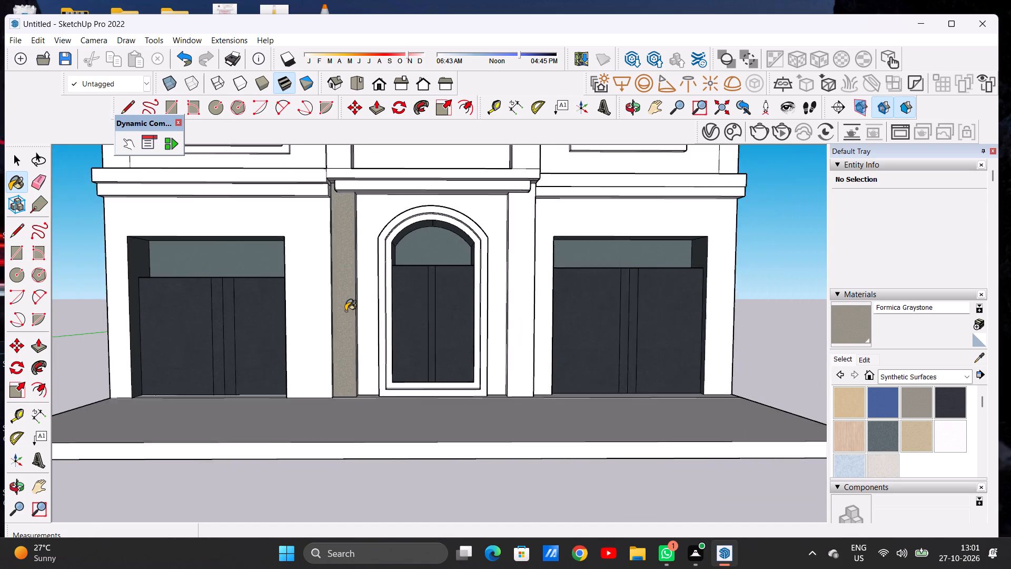
pyautogui.scroll(-3, 345, 311)
pyautogui.scroll(1, 369, 289)
pyautogui.moveTo(349, 296); pyautogui.dragTo(274, 363, button='middle')
pyautogui.scroll(5, 355, 225)
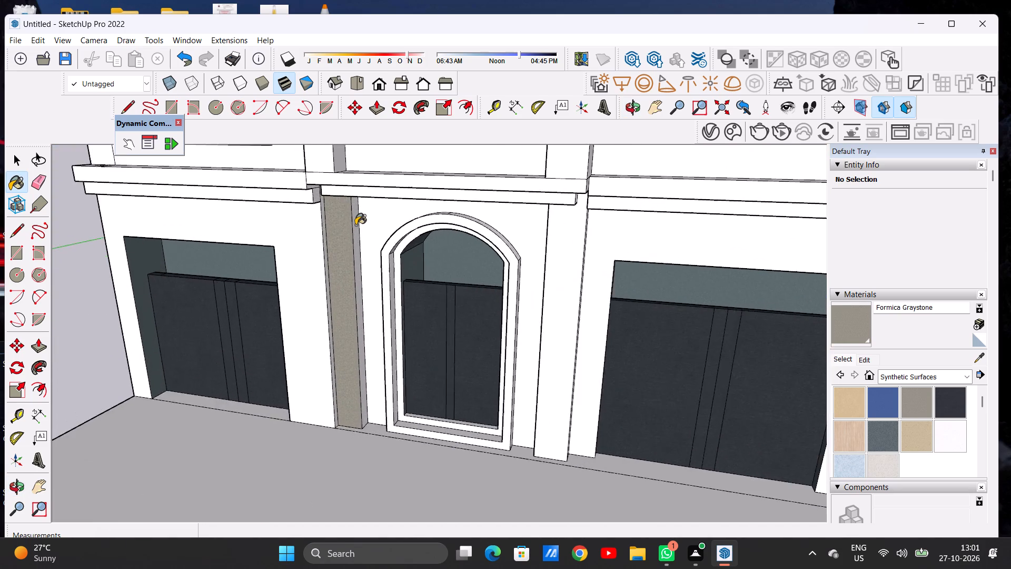
pyautogui.scroll(4, 355, 225)
pyautogui.click(355, 225)
pyautogui.scroll(-11, 345, 236)
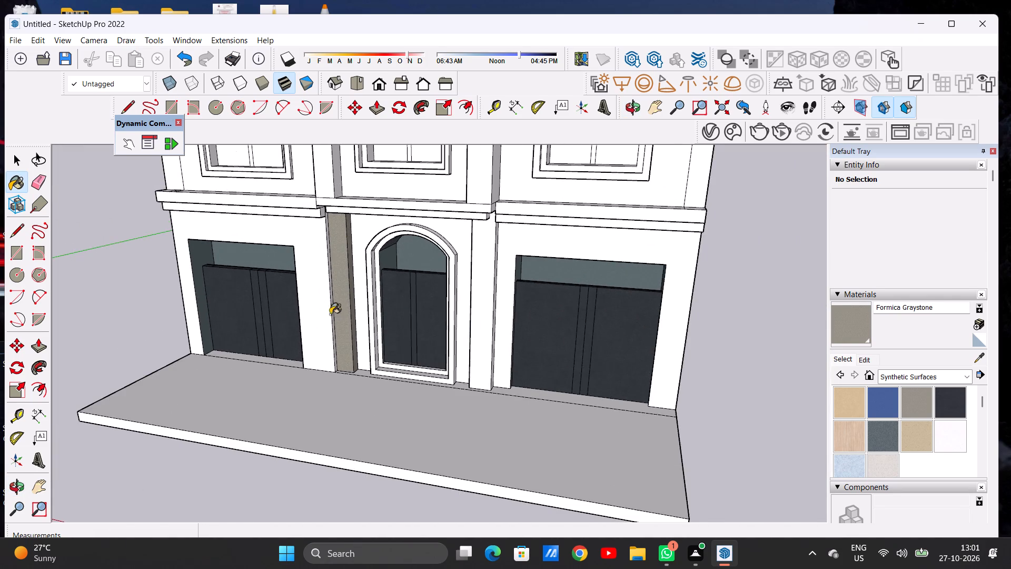
# Paint the front and door-facing side of the ground-floor pilaster right of the arched doorway with Formica Graystone.
pyautogui.moveTo(349, 317); pyautogui.dragTo(408, 311, button='middle')
pyautogui.scroll(2, 484, 278)
pyautogui.scroll(-1, 487, 276)
pyautogui.scroll(3, 487, 276)
pyautogui.click(487, 276)
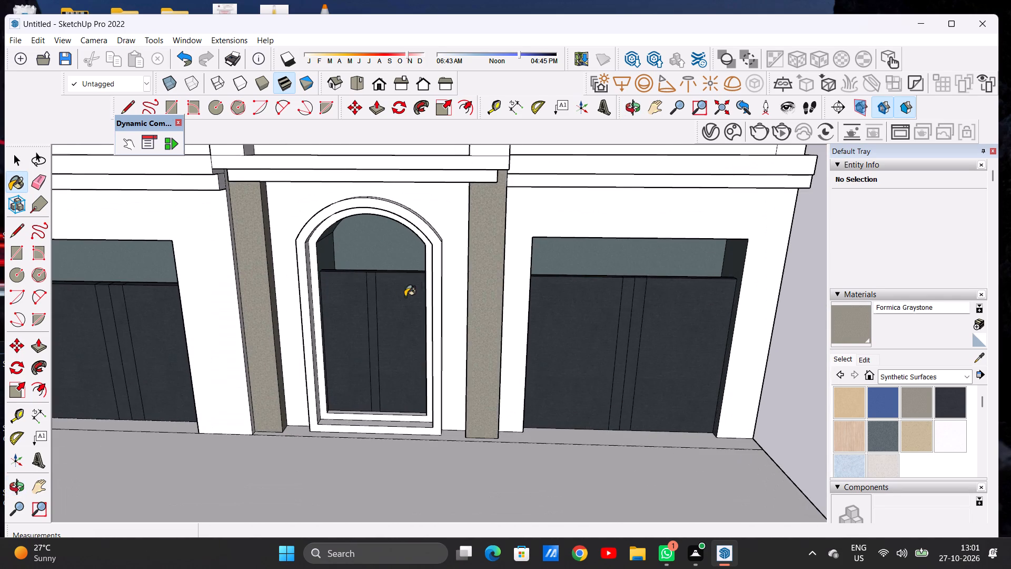
pyautogui.moveTo(405, 297); pyautogui.dragTo(534, 297, button='middle')
pyautogui.scroll(10, 473, 297)
pyautogui.click(465, 288)
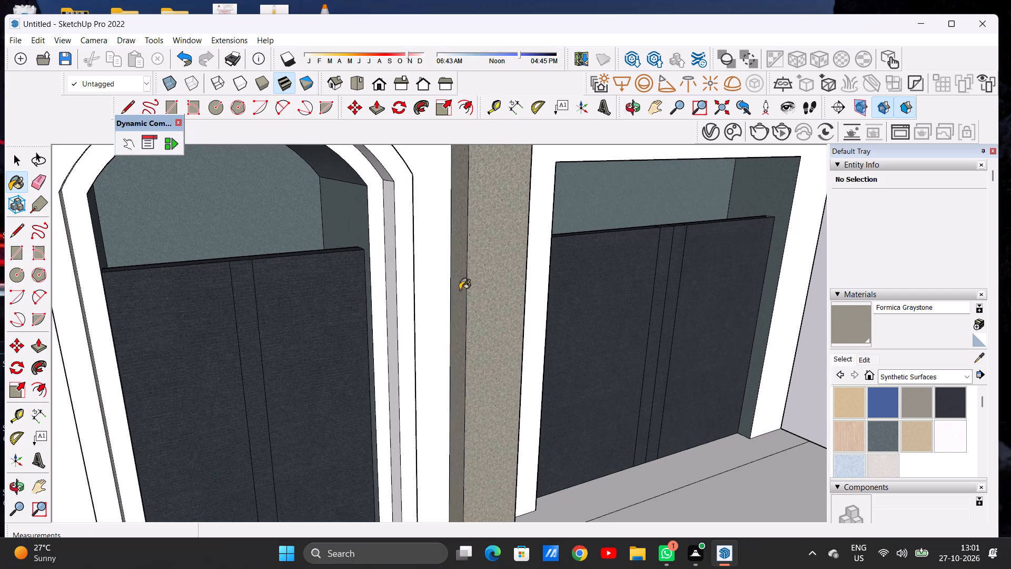
# Paint the outer side of the ground-floor pilaster right of the arched doorway with Formica Graystone.
pyautogui.scroll(-7, 387, 285)
pyautogui.moveTo(439, 298); pyautogui.dragTo(142, 298, button='middle')
pyautogui.scroll(5, 483, 277)
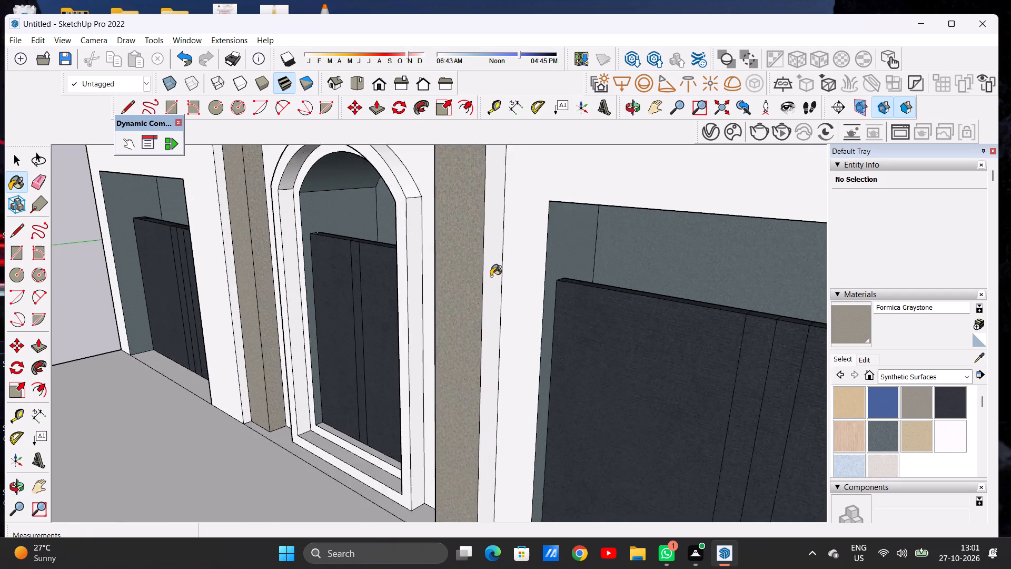
pyautogui.scroll(2, 491, 276)
pyautogui.click(491, 276)
pyautogui.scroll(-17, 351, 284)
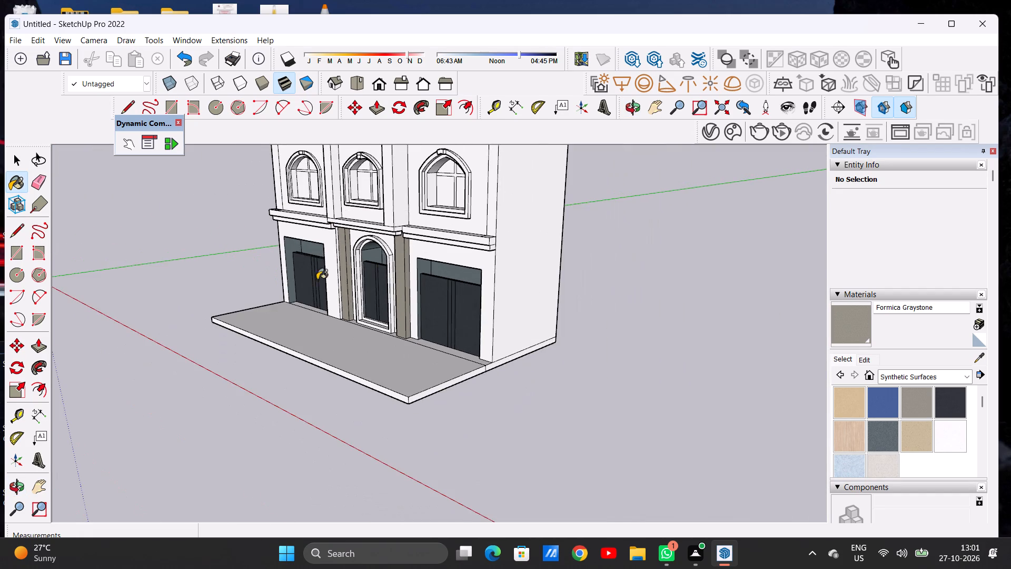
pyautogui.moveTo(310, 289); pyautogui.dragTo(408, 270, button='middle')
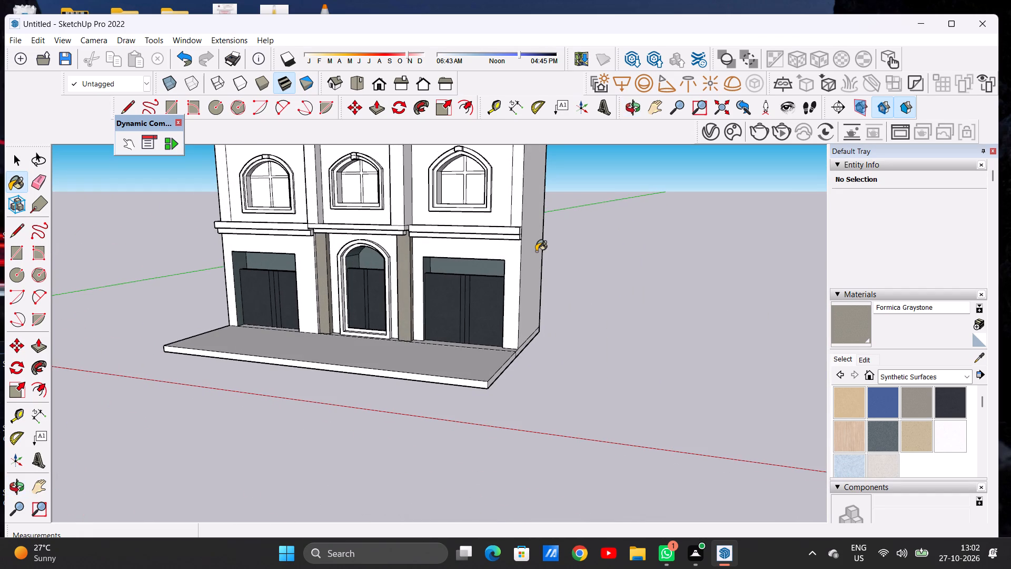
# Examine the painted ground-floor pilasters and door recesses in a front view of the façade.
pyautogui.scroll(-14, 496, 261)
pyautogui.scroll(13, 463, 266)
pyautogui.scroll(-1, 468, 254)
pyautogui.scroll(1, 468, 254)
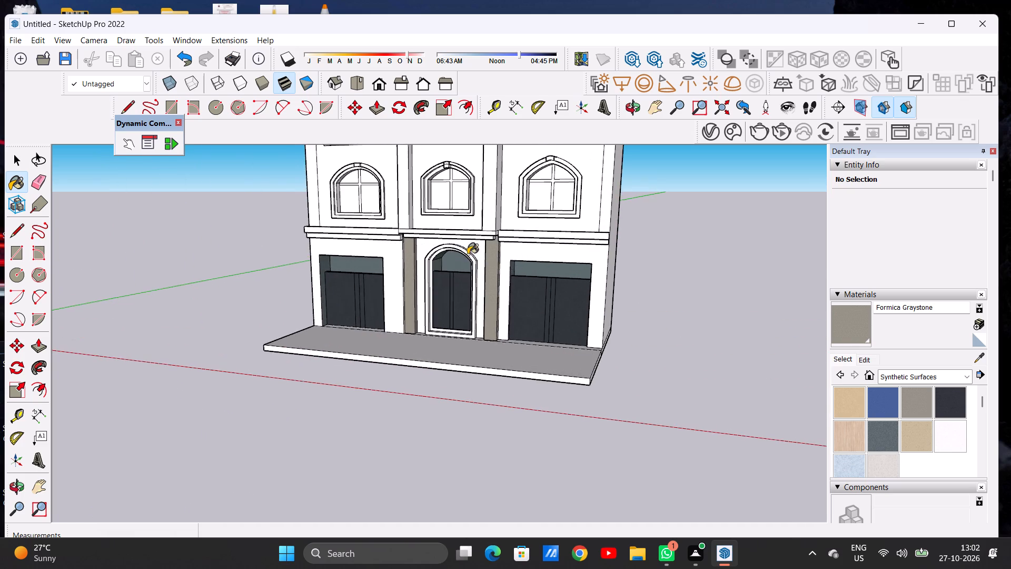
pyautogui.moveTo(437, 270); pyautogui.dragTo(509, 242, button='middle')
pyautogui.scroll(7, 468, 247)
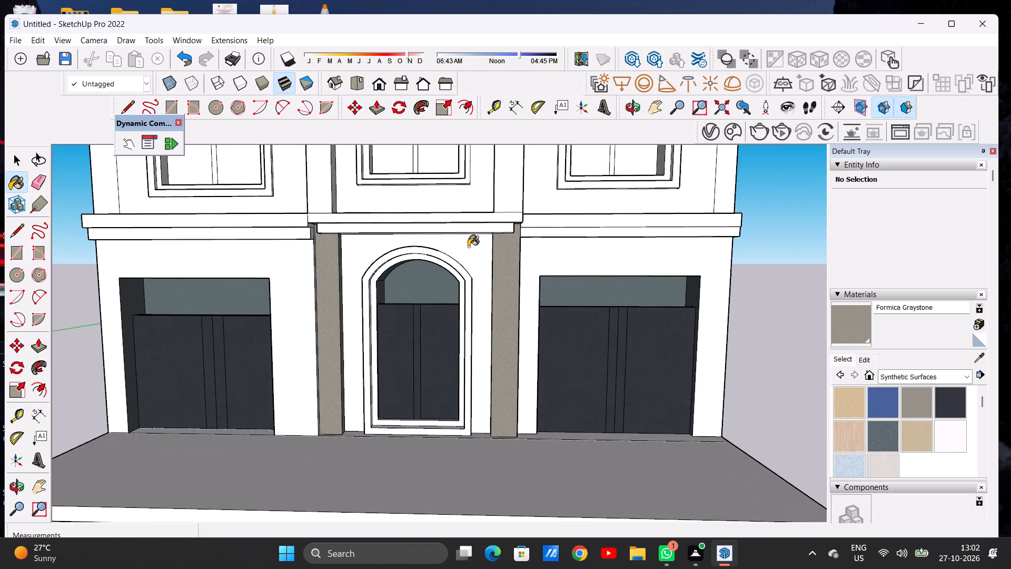
pyautogui.scroll(1, 468, 247)
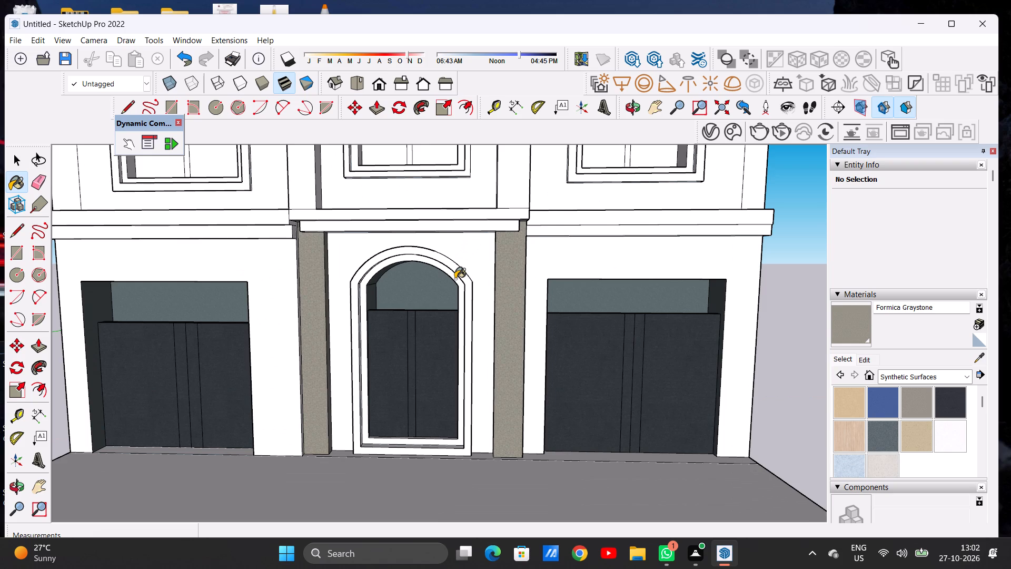
pyautogui.scroll(-8, 452, 219)
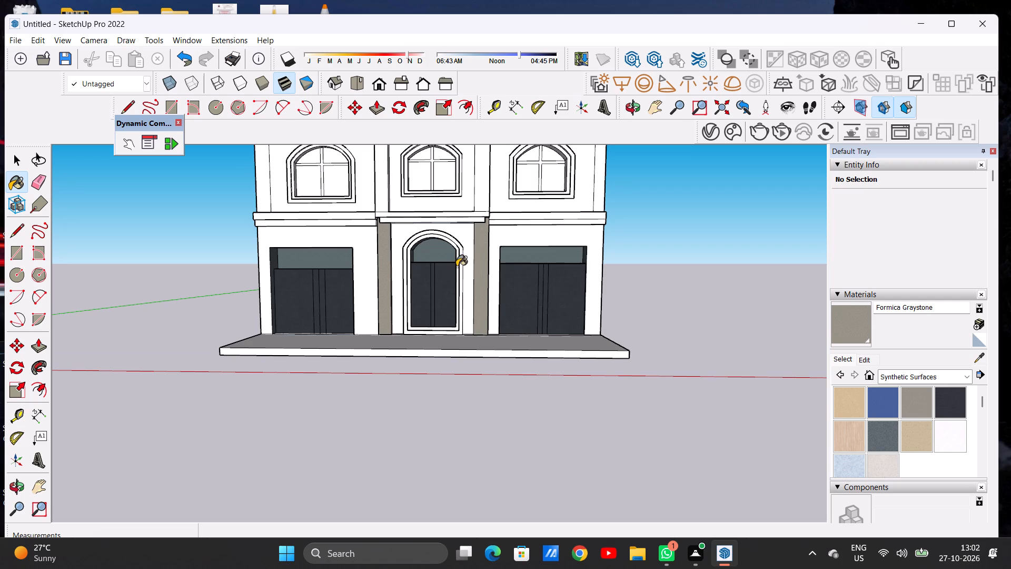
pyautogui.scroll(-3, 458, 267)
pyautogui.scroll(3, 475, 274)
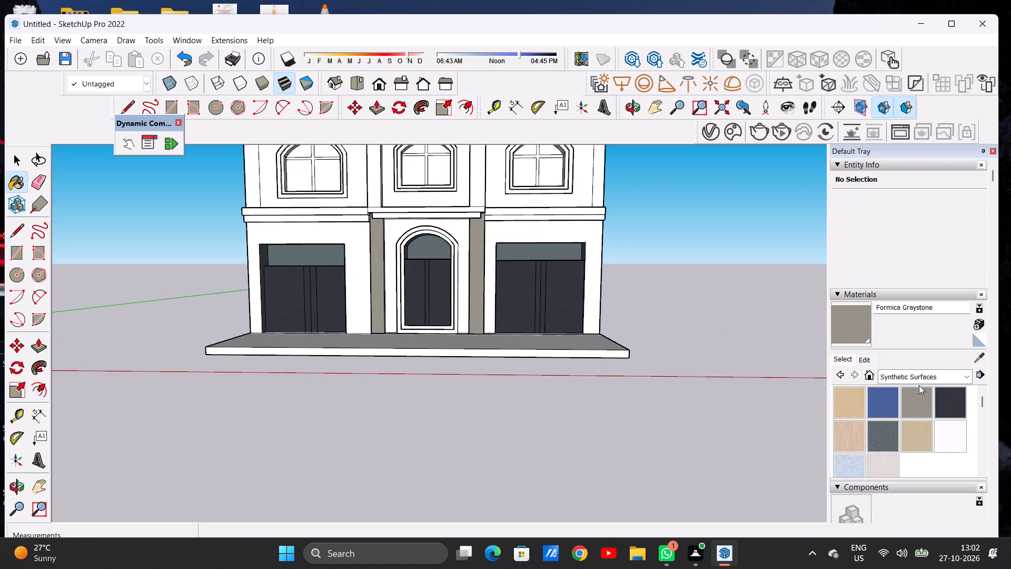
# Repaint the front faces of both ground-floor pilasters beside the arched doorway with Terrazzo Tile Light.
pyautogui.click(889, 465)
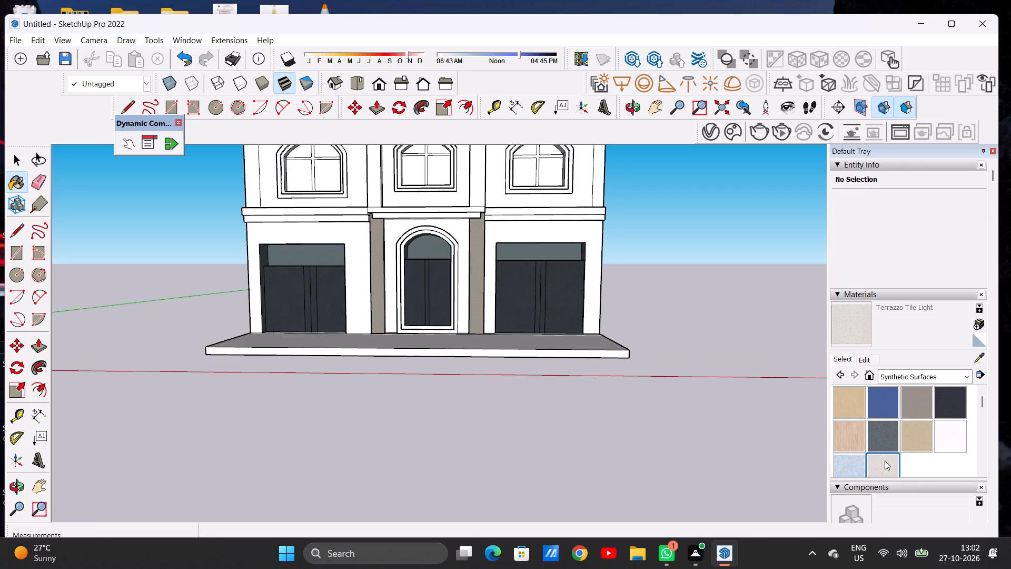
pyautogui.scroll(4, 479, 290)
pyautogui.click(478, 284)
pyautogui.scroll(8, 473, 287)
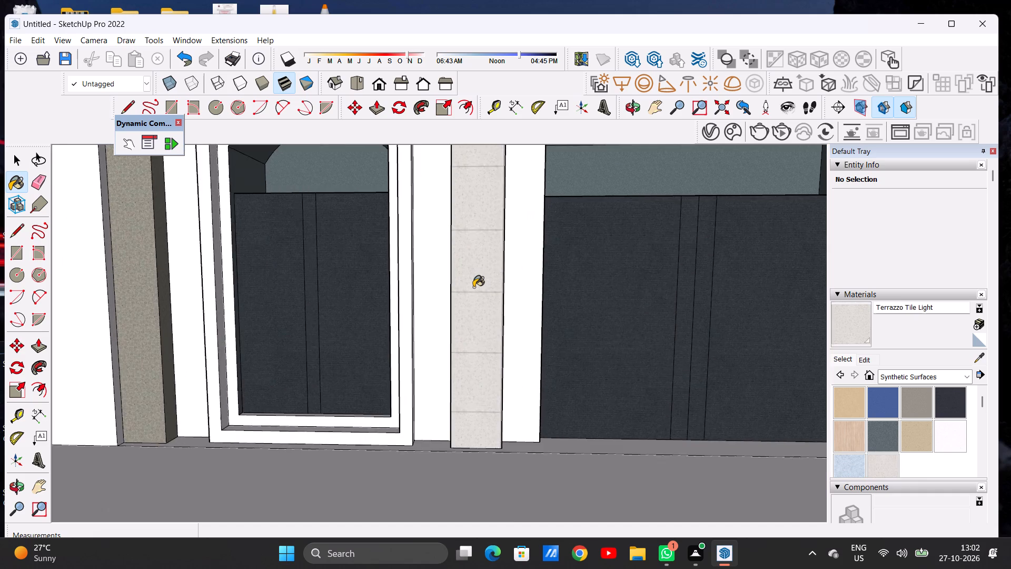
pyautogui.scroll(-6, 478, 283)
pyautogui.click(282, 316)
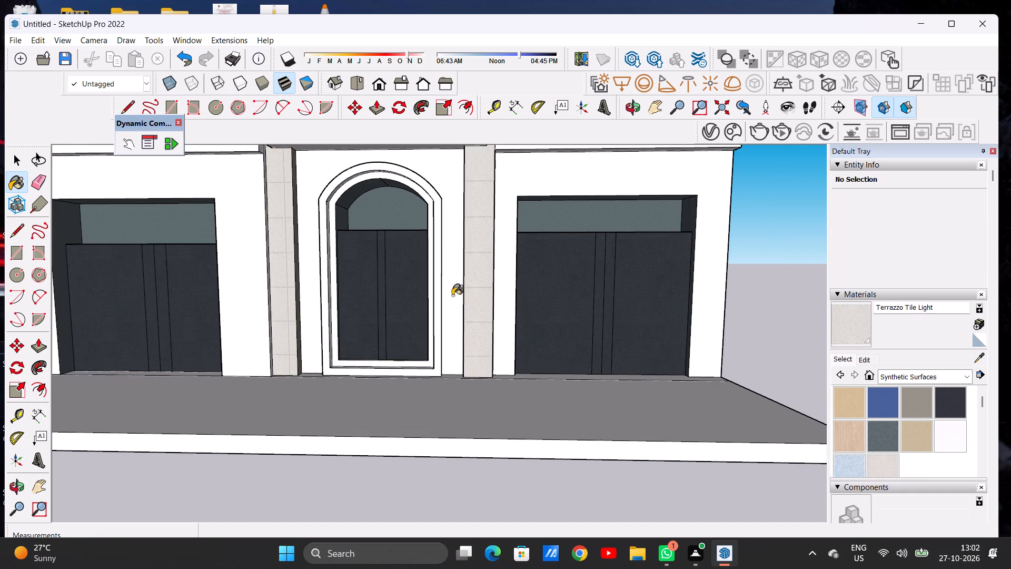
pyautogui.scroll(-6, 464, 296)
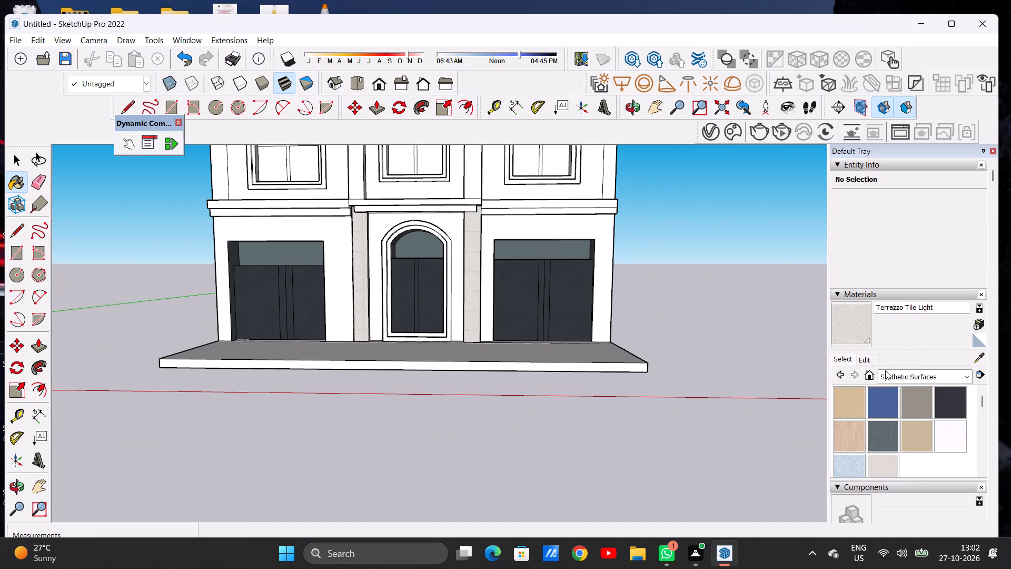
# Darken the Terrazzo Tile Light material by lowering its colour brightness.
pyautogui.click(861, 365)
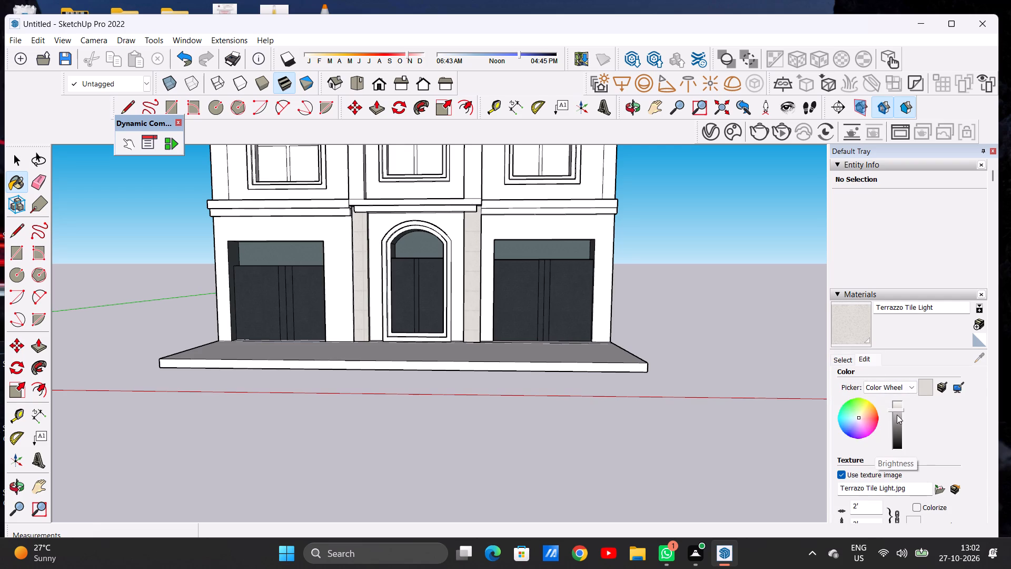
pyautogui.click(897, 414)
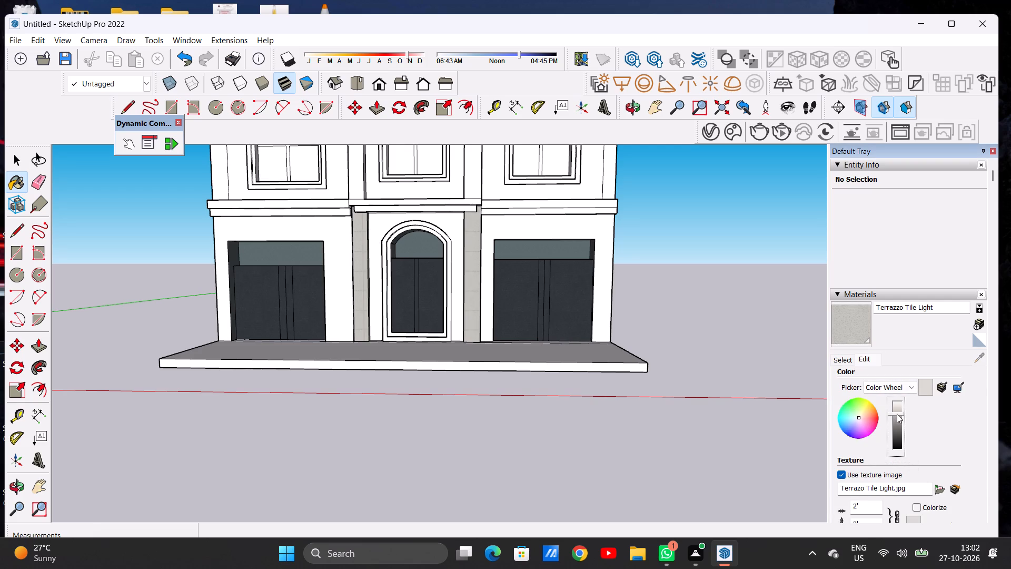
pyautogui.click(897, 418)
# Paint the front faces of both upper-floor pilasters flanking the central window bay with the darkened Terrazzo Tile Light.
pyautogui.scroll(-12, 597, 334)
pyautogui.scroll(-5, 489, 308)
pyautogui.scroll(9, 509, 291)
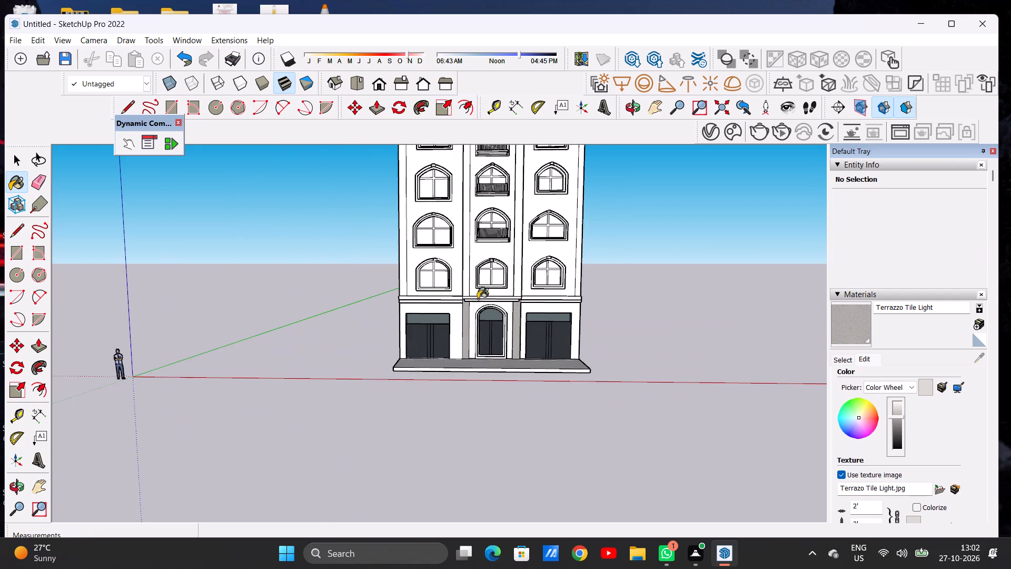
pyautogui.scroll(16, 462, 301)
pyautogui.click(469, 287)
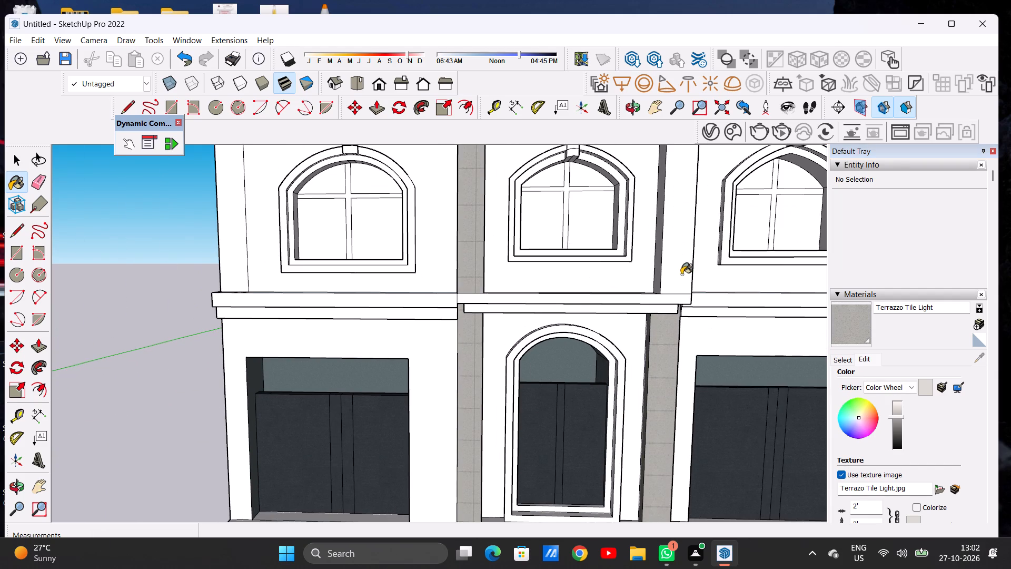
pyautogui.click(680, 275)
# Paint the door-facing sides of both ground-floor pilasters beside the arched doorway with Terrazzo Tile Light.
pyautogui.scroll(-4, 616, 279)
pyautogui.moveTo(592, 335); pyautogui.dragTo(707, 350, button='middle')
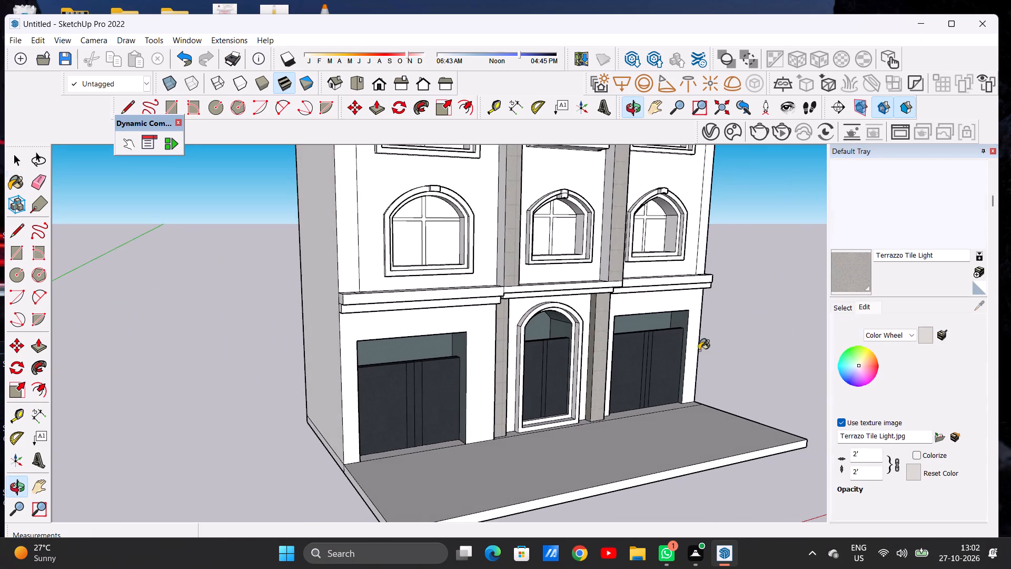
pyautogui.scroll(10, 619, 321)
pyautogui.scroll(7, 571, 319)
pyautogui.click(548, 313)
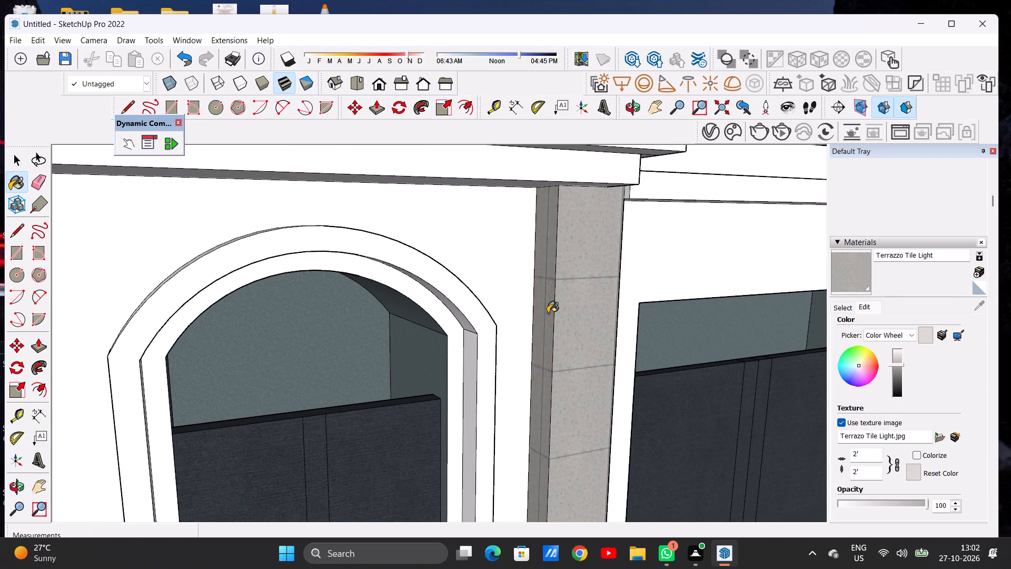
pyautogui.scroll(-13, 548, 313)
pyautogui.moveTo(415, 323); pyautogui.dragTo(307, 297, button='middle')
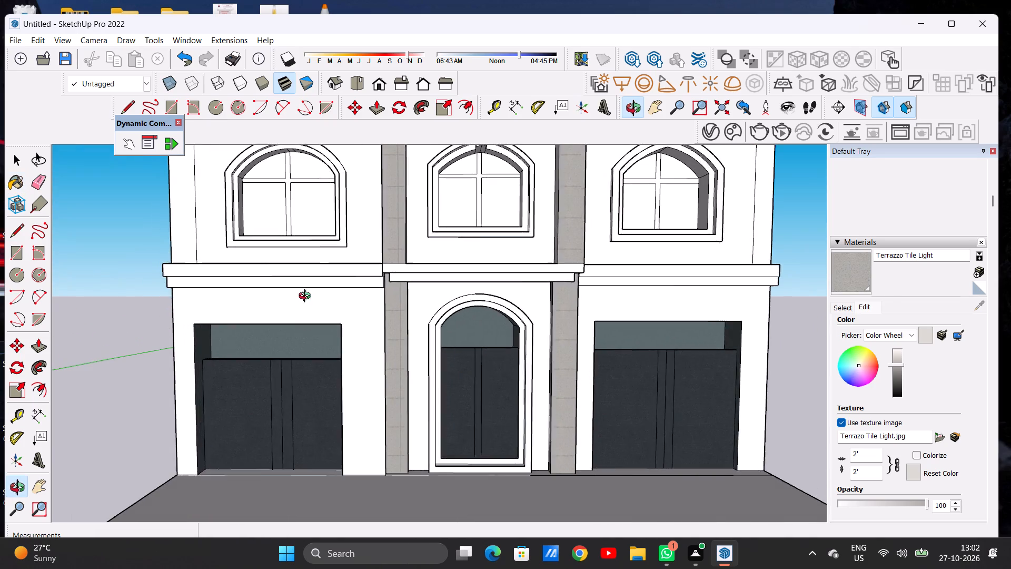
pyautogui.moveTo(307, 297); pyautogui.dragTo(304, 297, button='middle')
pyautogui.moveTo(463, 282); pyautogui.dragTo(356, 305, button='middle')
pyautogui.scroll(12, 402, 307)
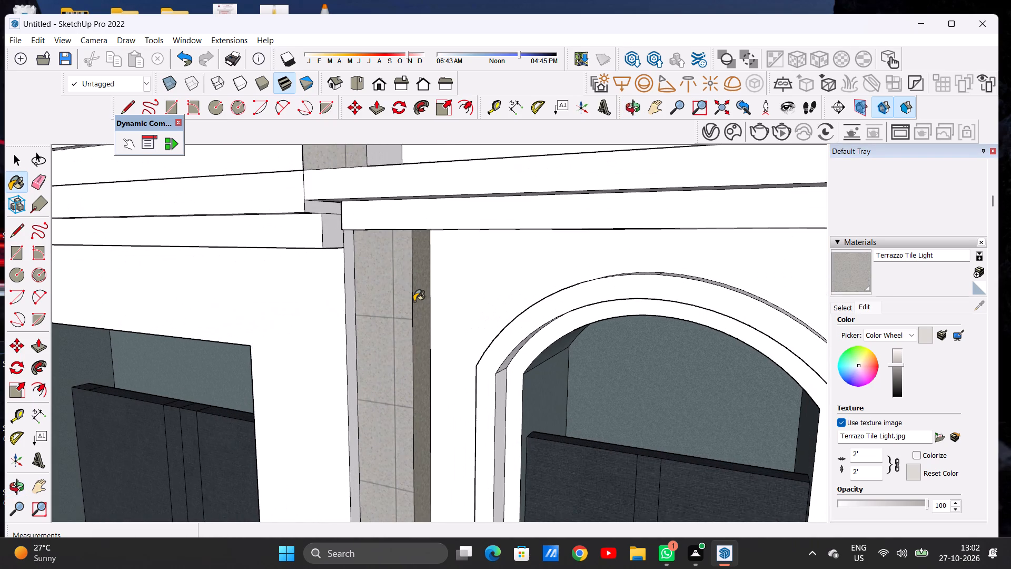
pyautogui.click(414, 301)
# Paint the outer side of the ground-floor pilaster right of the arched doorway with Terrazzo Tile Light.
pyautogui.scroll(-12, 460, 305)
pyautogui.moveTo(582, 305); pyautogui.dragTo(411, 320, button='middle')
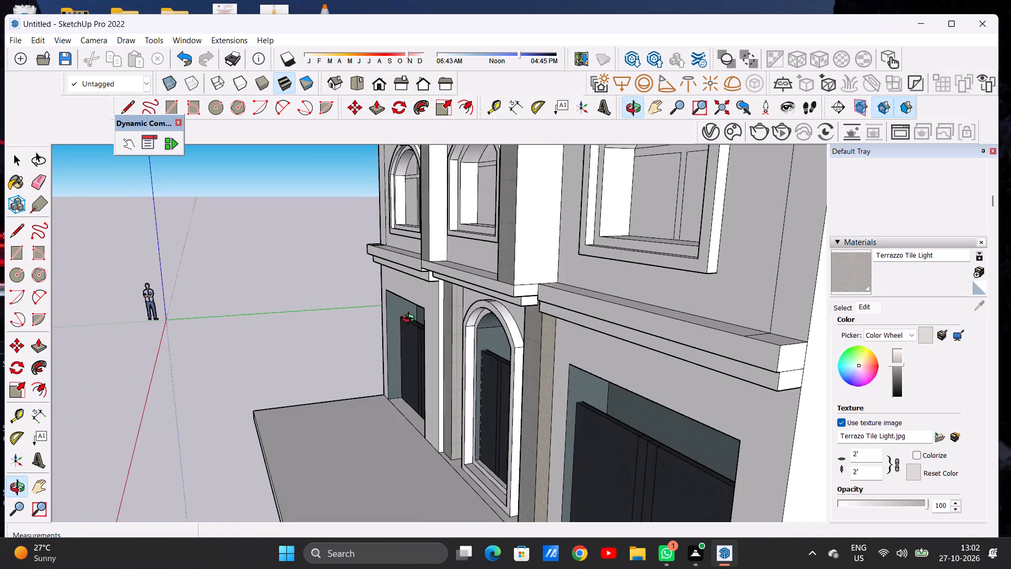
pyautogui.moveTo(411, 320); pyautogui.dragTo(724, 274, button='middle')
pyautogui.scroll(-5, 488, 312)
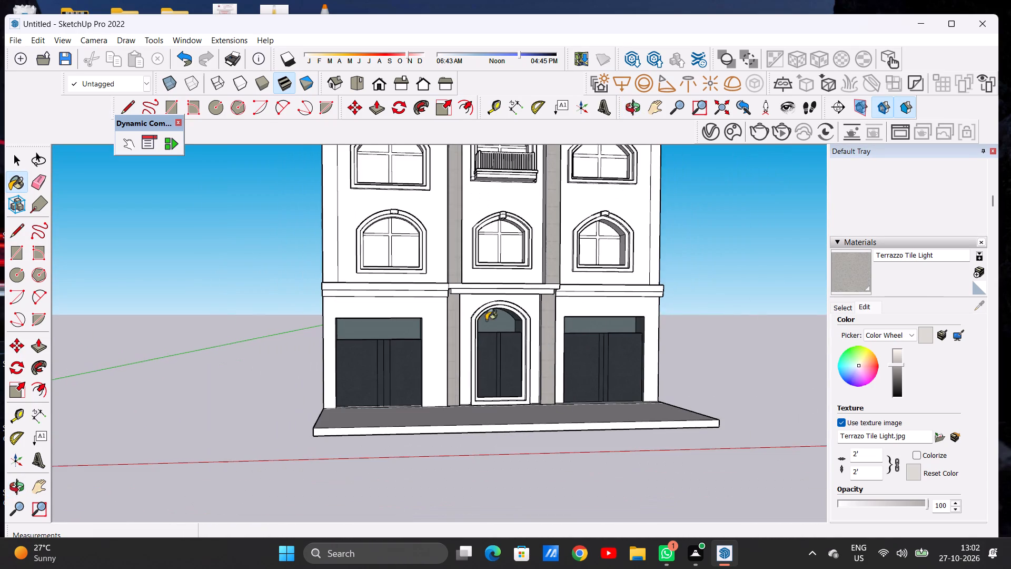
pyautogui.moveTo(580, 317); pyautogui.dragTo(457, 290, button='middle')
pyautogui.scroll(20, 566, 302)
pyautogui.scroll(2, 566, 302)
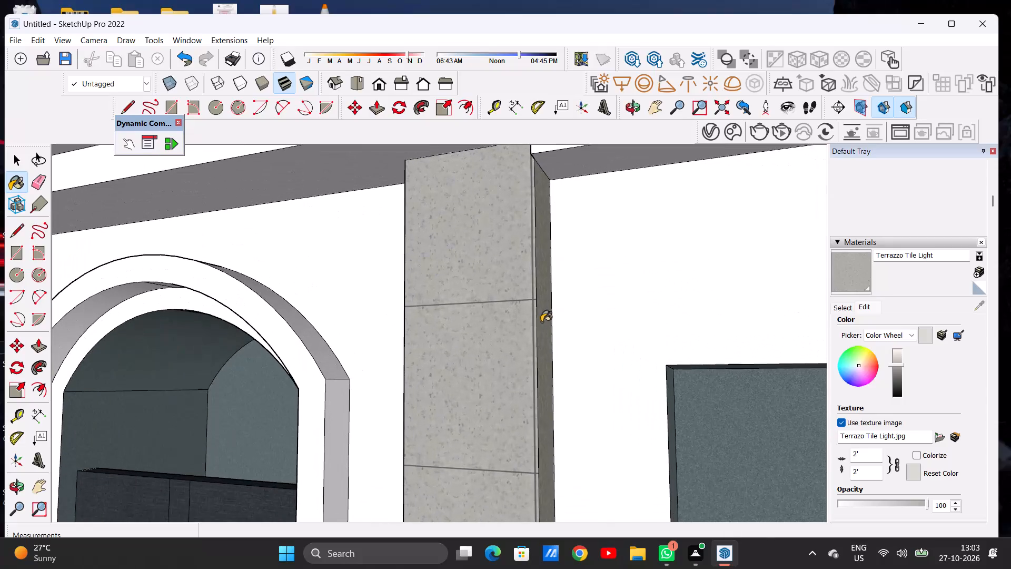
pyautogui.click(540, 322)
# Paint both segments of the balcony-facing side of the upper-floor pilaster left of the central bay with Terrazzo Tile Light.
pyautogui.scroll(-2, 524, 308)
pyautogui.scroll(1, 523, 308)
pyautogui.scroll(-15, 523, 308)
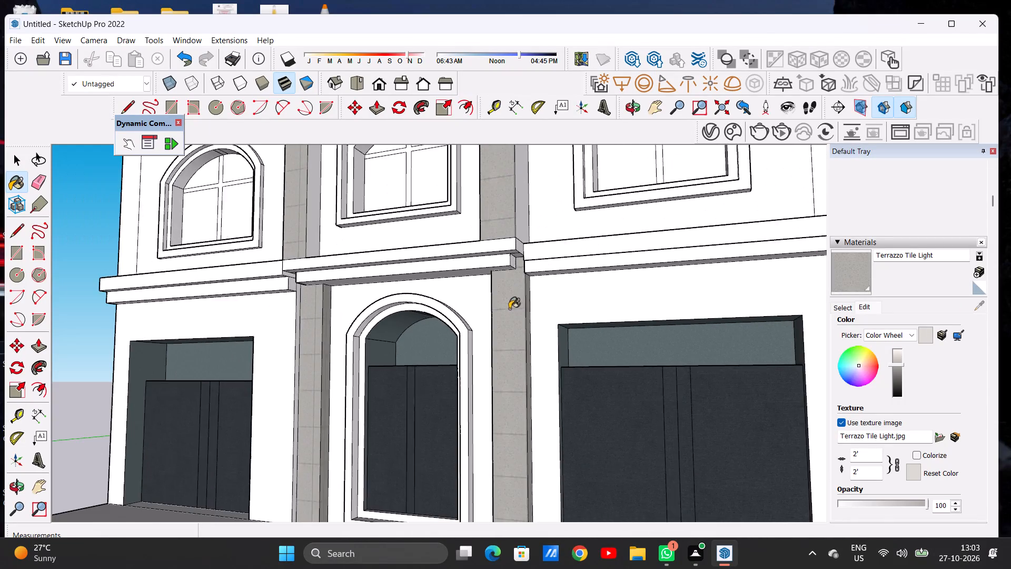
pyautogui.scroll(-5, 507, 313)
pyautogui.moveTo(484, 301); pyautogui.dragTo(556, 359, button='middle')
pyautogui.scroll(-5, 510, 337)
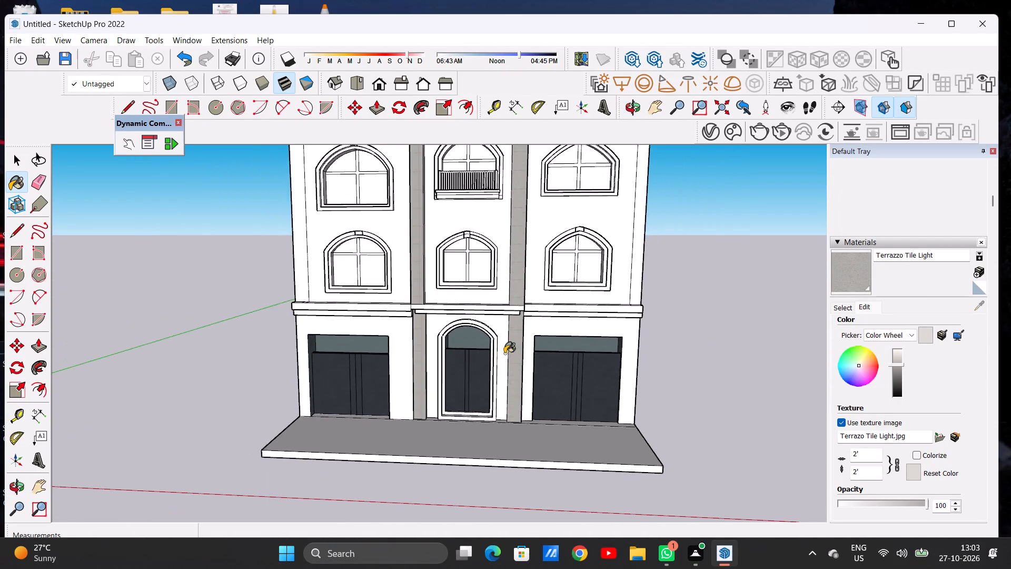
pyautogui.scroll(-8, 504, 355)
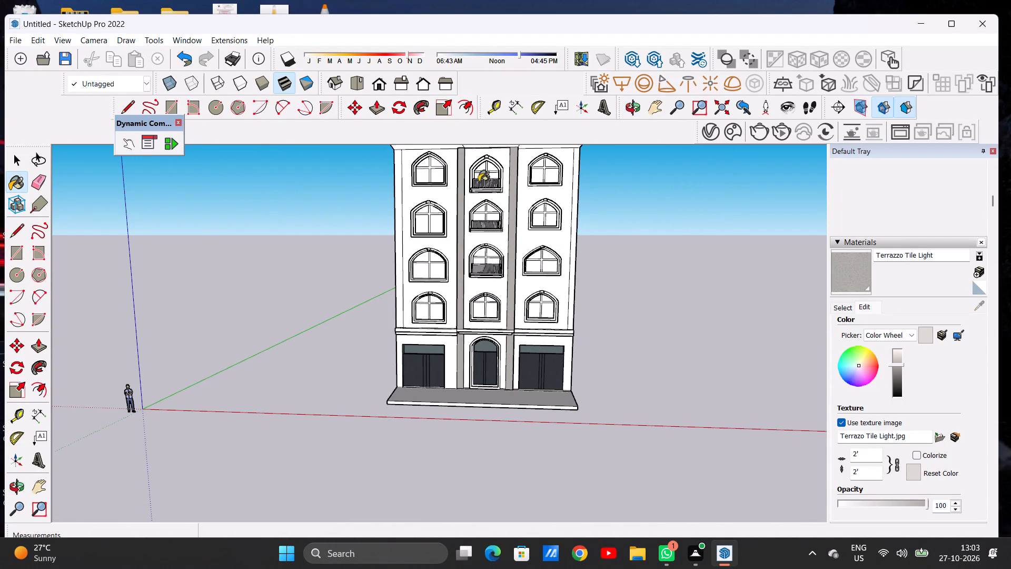
pyautogui.scroll(7, 478, 173)
pyautogui.moveTo(459, 176); pyautogui.dragTo(382, 202, button='middle')
pyautogui.scroll(5, 462, 177)
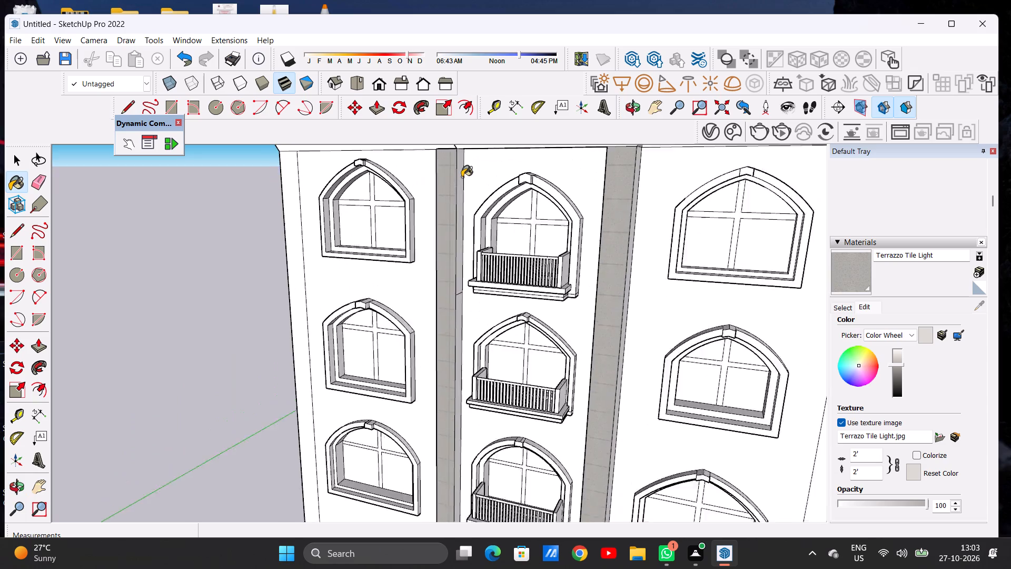
pyautogui.scroll(2, 462, 177)
pyautogui.scroll(-1, 459, 178)
pyautogui.scroll(4, 459, 178)
pyautogui.click(459, 178)
pyautogui.scroll(-6, 467, 180)
pyautogui.scroll(3, 463, 306)
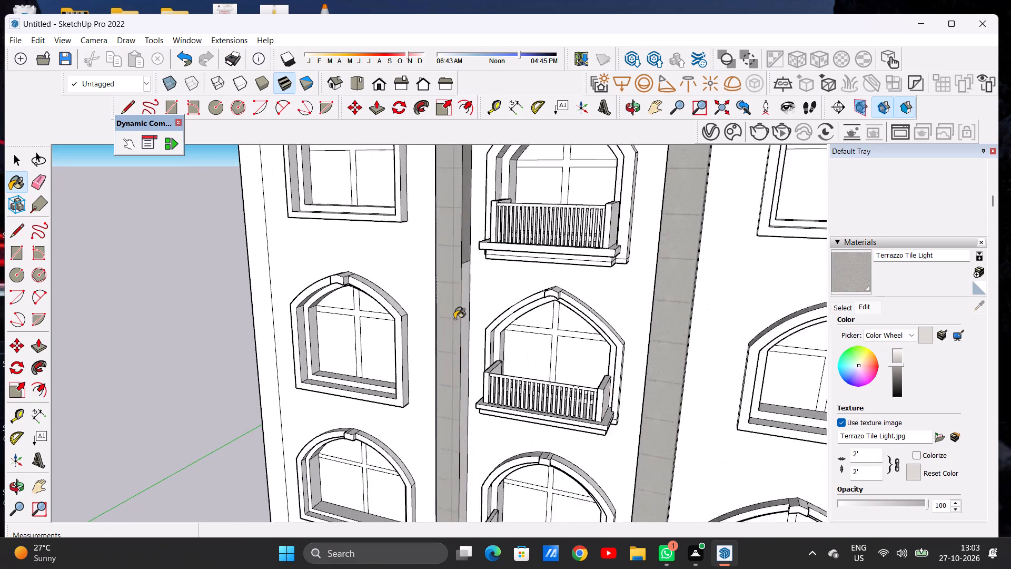
pyautogui.scroll(2, 454, 319)
pyautogui.click(467, 296)
# Paint both segments of the balcony-facing side of the upper-floor pilaster right of the central bay with Terrazzo Tile Light.
pyautogui.scroll(-3, 500, 239)
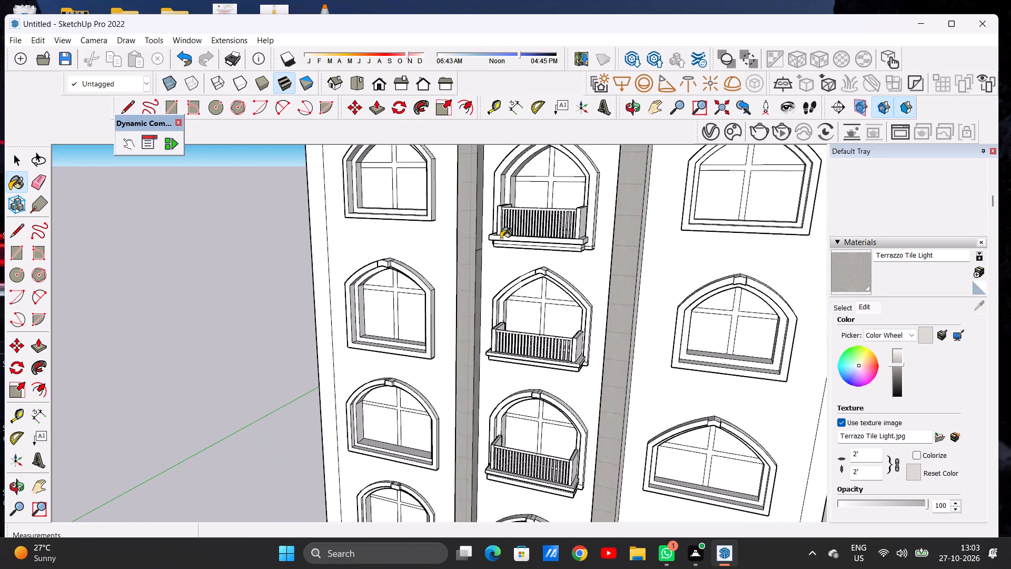
pyautogui.scroll(-4, 501, 239)
pyautogui.moveTo(493, 250); pyautogui.dragTo(714, 218, button='middle')
pyautogui.scroll(3, 533, 273)
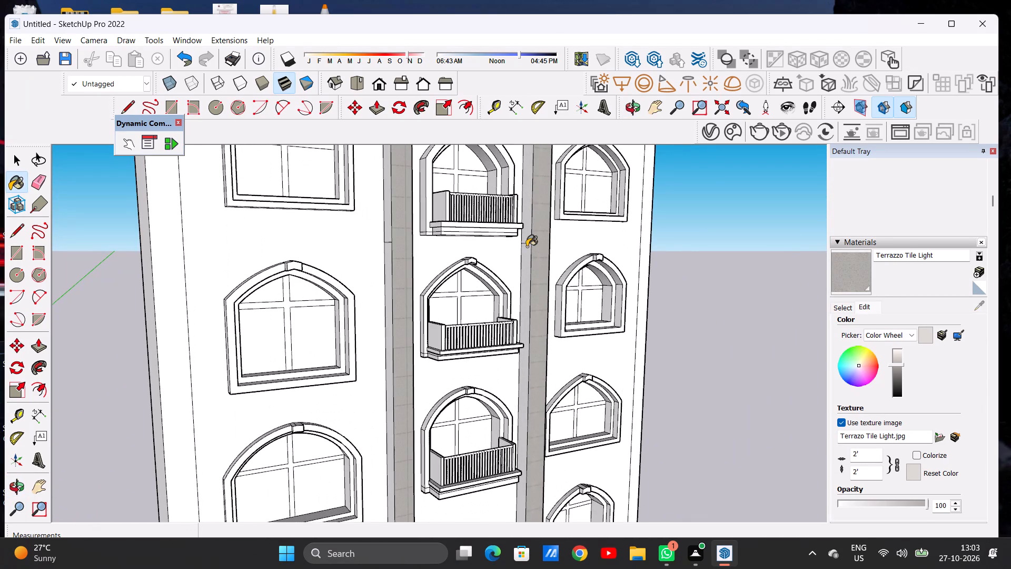
pyautogui.click(527, 238)
pyautogui.click(524, 260)
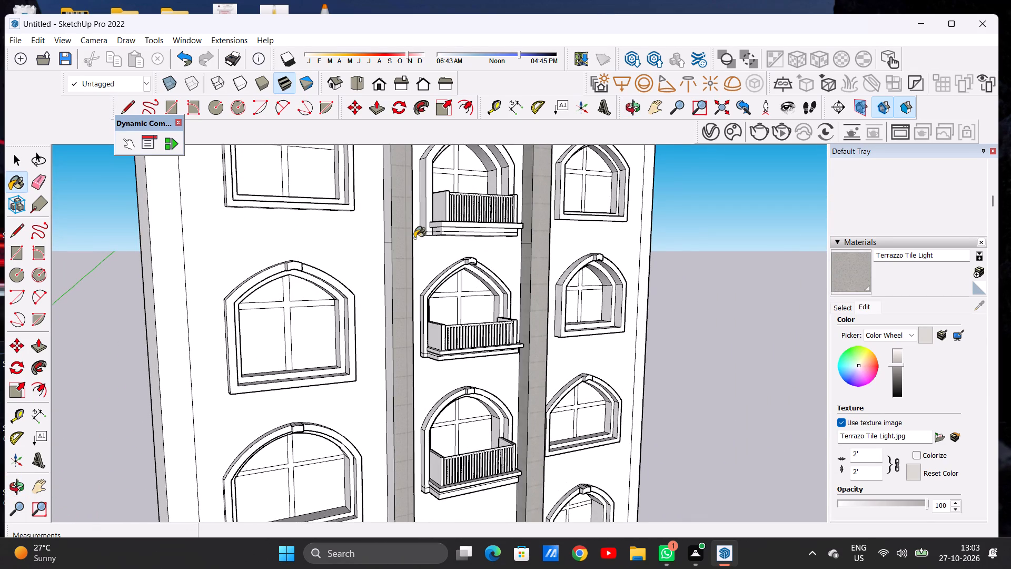
# Paint the outer sides of both upper-floor pilasters flanking the central bay with Terrazzo Tile Light.
pyautogui.click(389, 218)
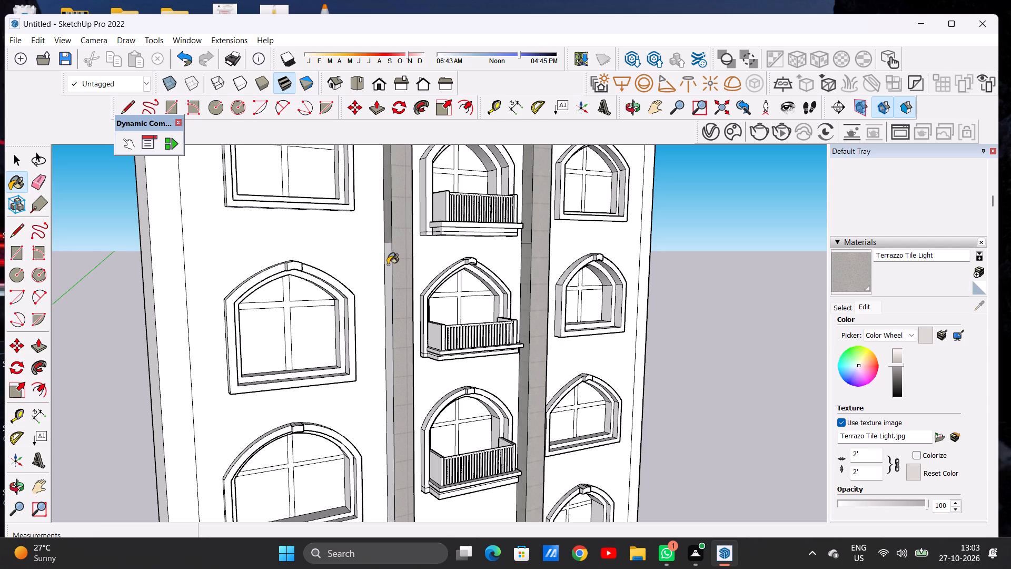
pyautogui.click(388, 264)
pyautogui.scroll(-7, 415, 252)
pyautogui.moveTo(498, 252); pyautogui.dragTo(391, 240, button='middle')
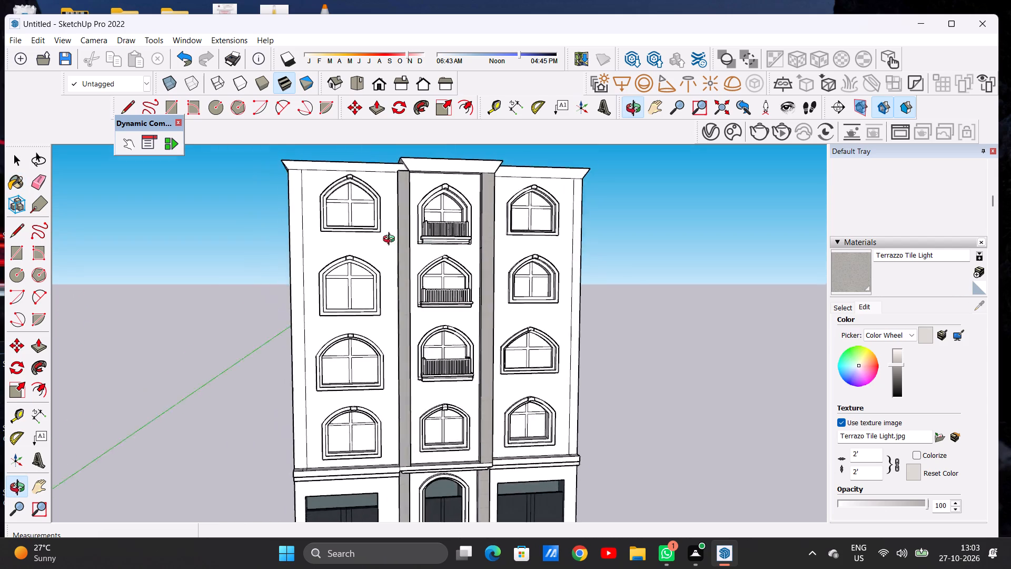
pyautogui.moveTo(391, 240); pyautogui.dragTo(299, 299, button='middle')
pyautogui.scroll(12, 500, 217)
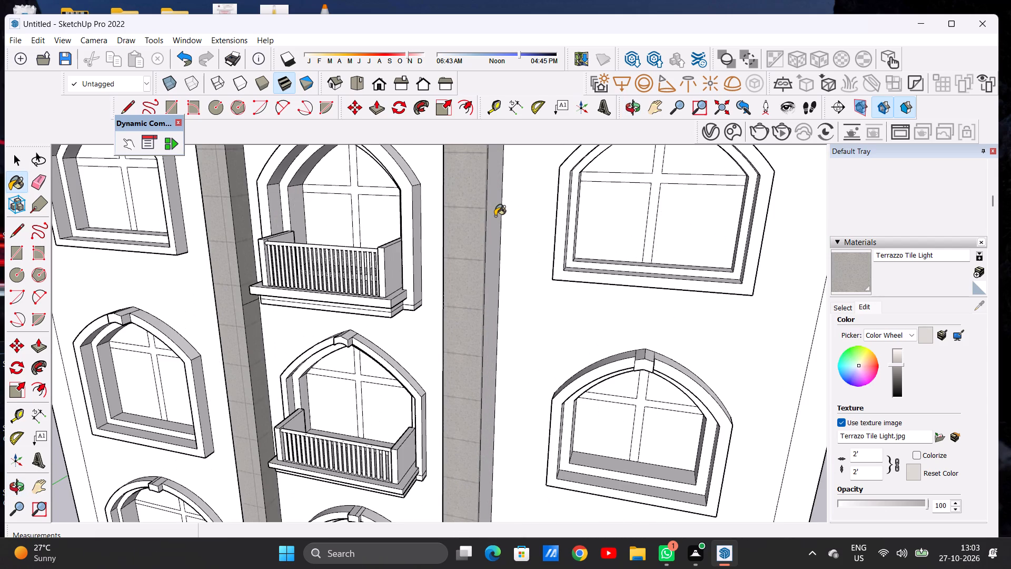
pyautogui.click(495, 216)
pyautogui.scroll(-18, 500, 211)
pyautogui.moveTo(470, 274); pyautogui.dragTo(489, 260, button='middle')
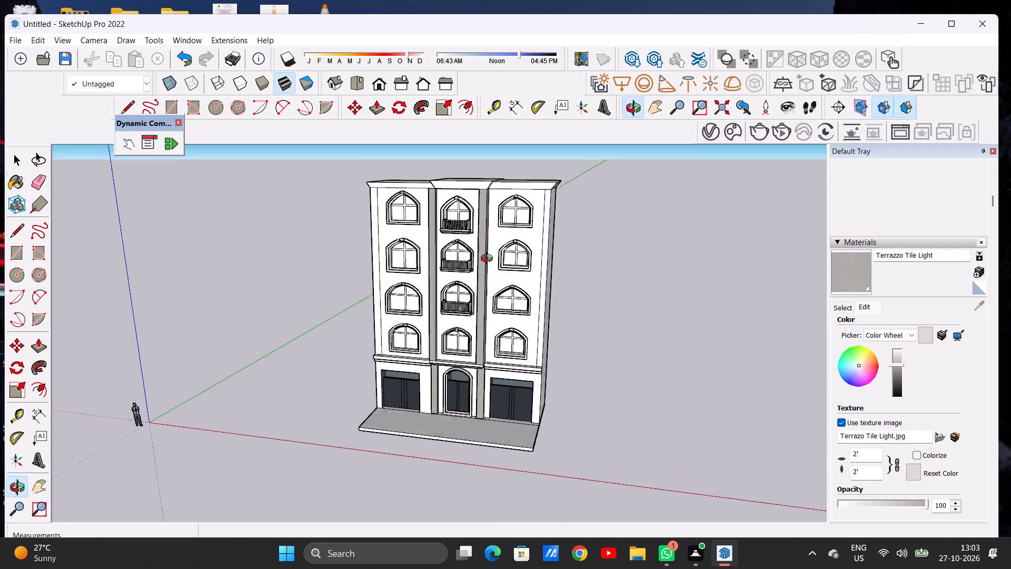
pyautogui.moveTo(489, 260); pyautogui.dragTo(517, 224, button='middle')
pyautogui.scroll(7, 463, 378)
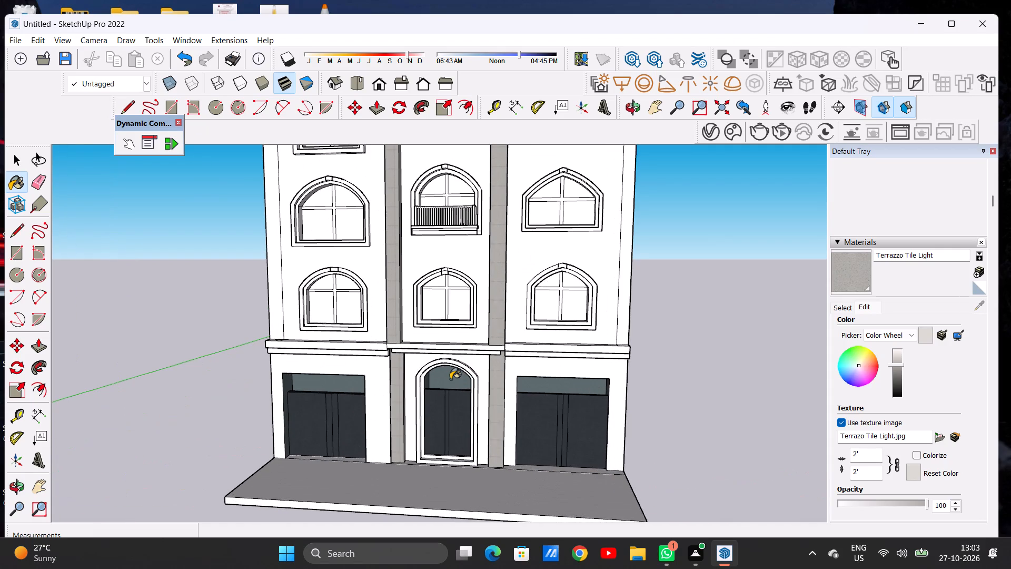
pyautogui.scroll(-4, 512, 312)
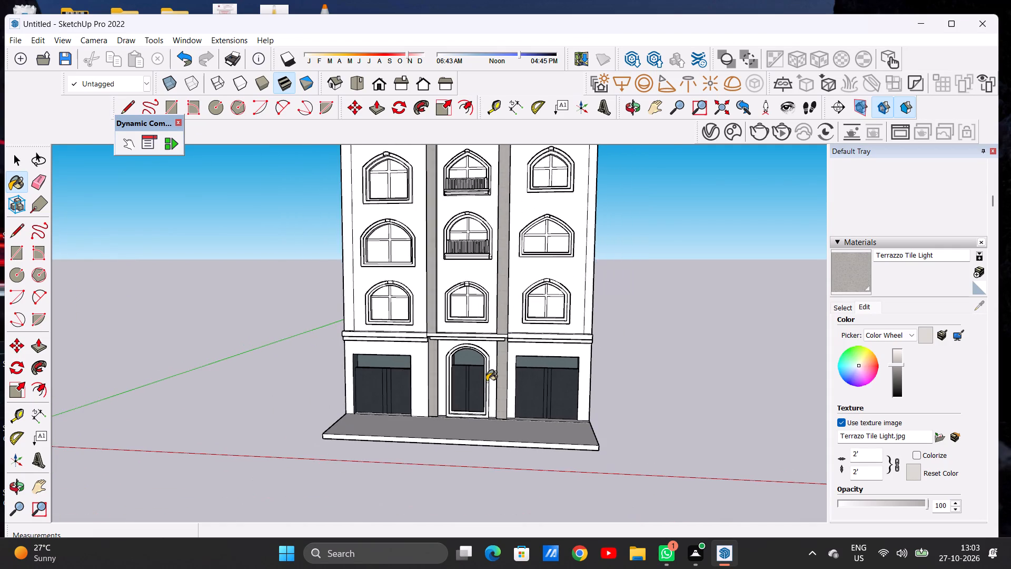
# Paint the narrow upper-floor pilasters at both outer edges of the façade with Terrazzo Tile Light.
pyautogui.scroll(-2, 487, 381)
pyautogui.scroll(11, 487, 381)
pyautogui.moveTo(493, 336); pyautogui.dragTo(473, 332, button='middle')
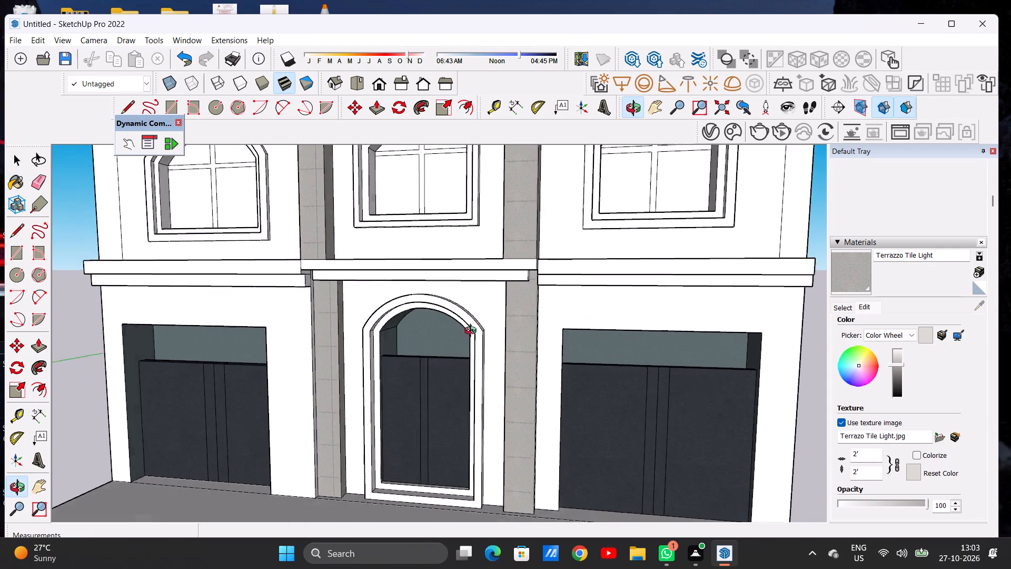
pyautogui.moveTo(473, 332); pyautogui.dragTo(527, 300, button='middle')
pyautogui.scroll(-10, 479, 331)
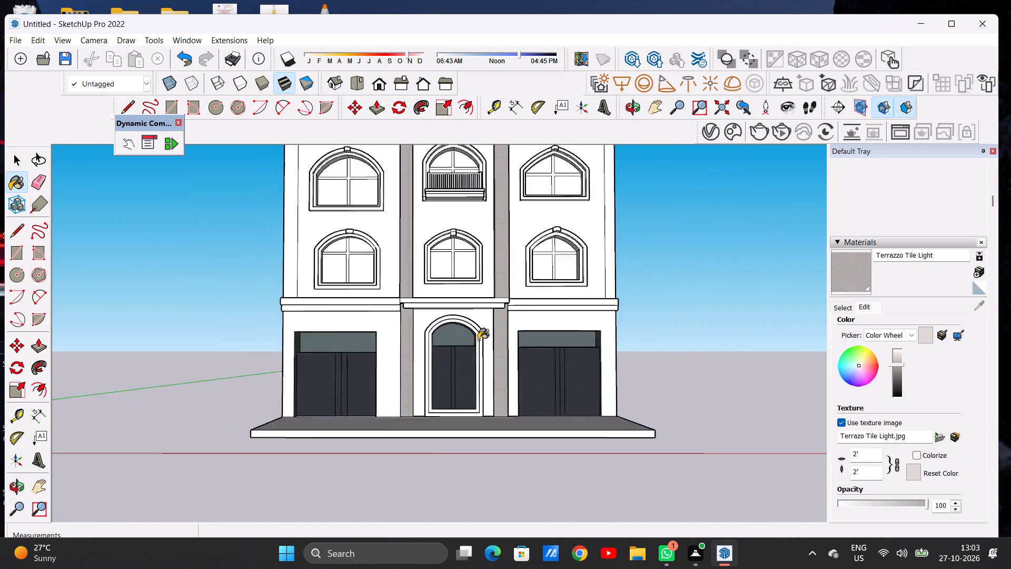
pyautogui.scroll(-3, 478, 340)
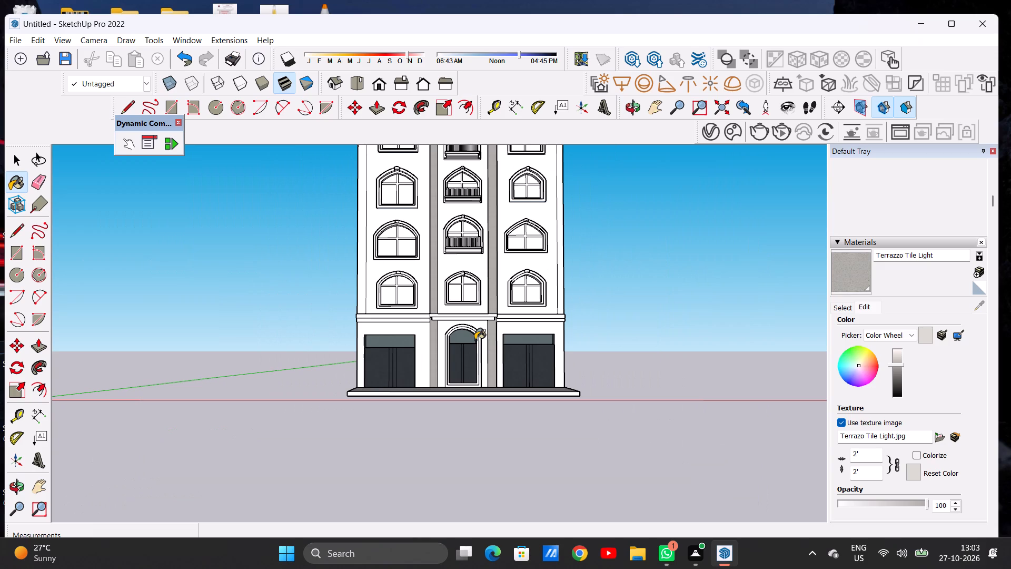
pyautogui.scroll(14, 566, 299)
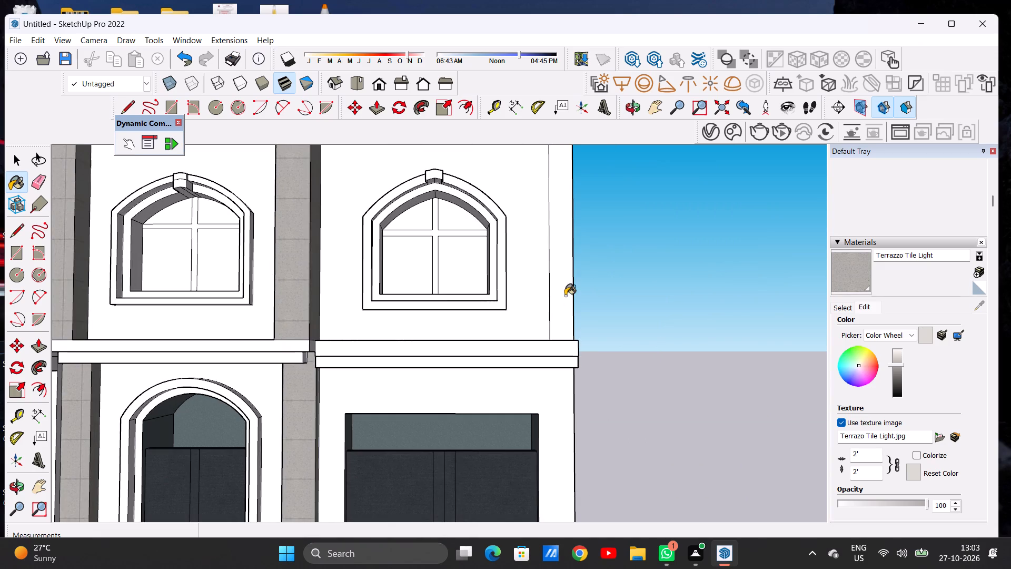
pyautogui.click(566, 296)
pyautogui.scroll(-11, 559, 301)
pyautogui.scroll(4, 307, 274)
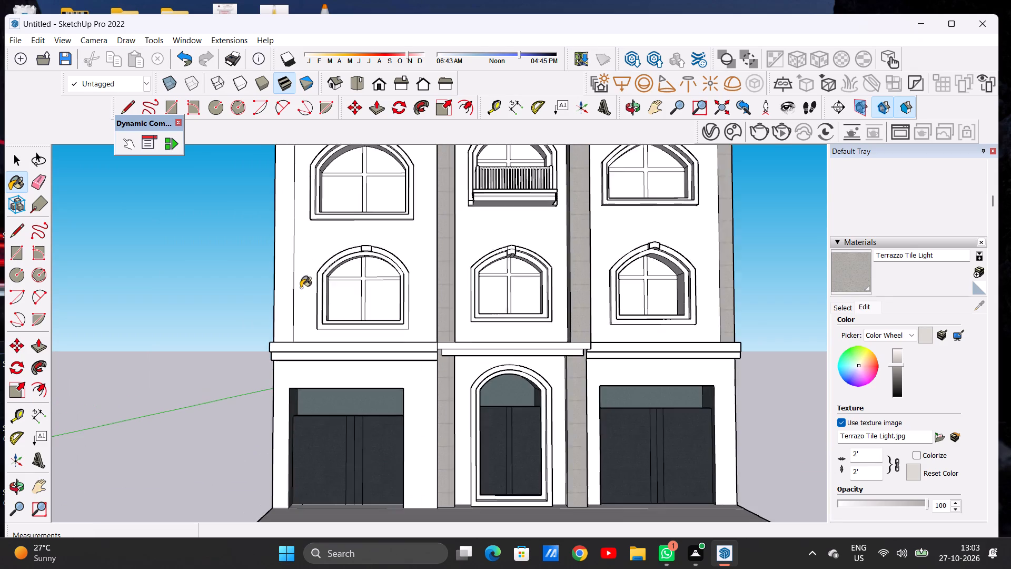
pyautogui.scroll(6, 301, 288)
pyautogui.click(276, 306)
# Examine the whole façade from several angles to review the painted pilasters.
pyautogui.scroll(-11, 326, 323)
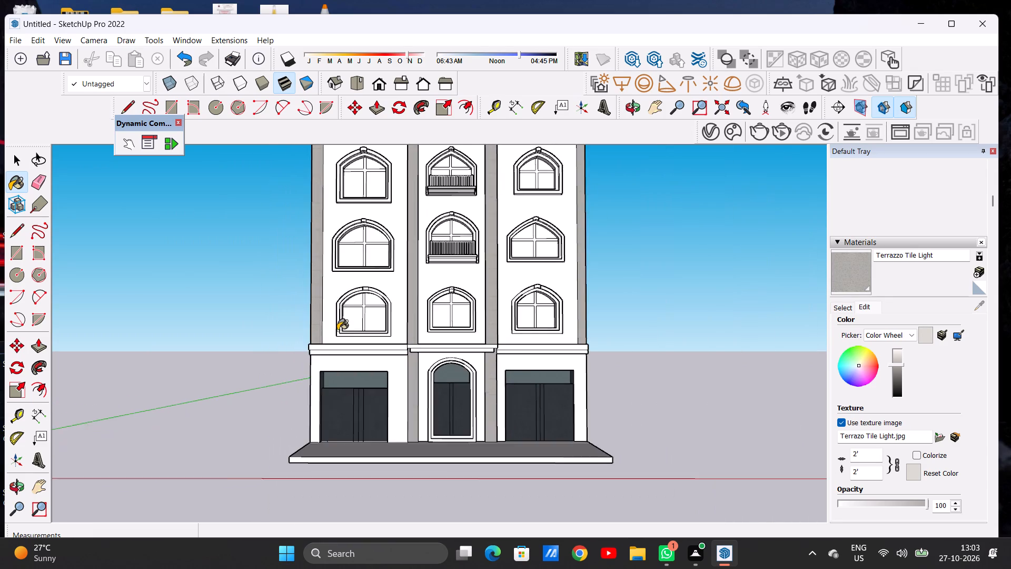
pyautogui.scroll(-5, 338, 330)
pyautogui.scroll(-5, 381, 318)
pyautogui.moveTo(484, 245); pyautogui.dragTo(537, 242, button='middle')
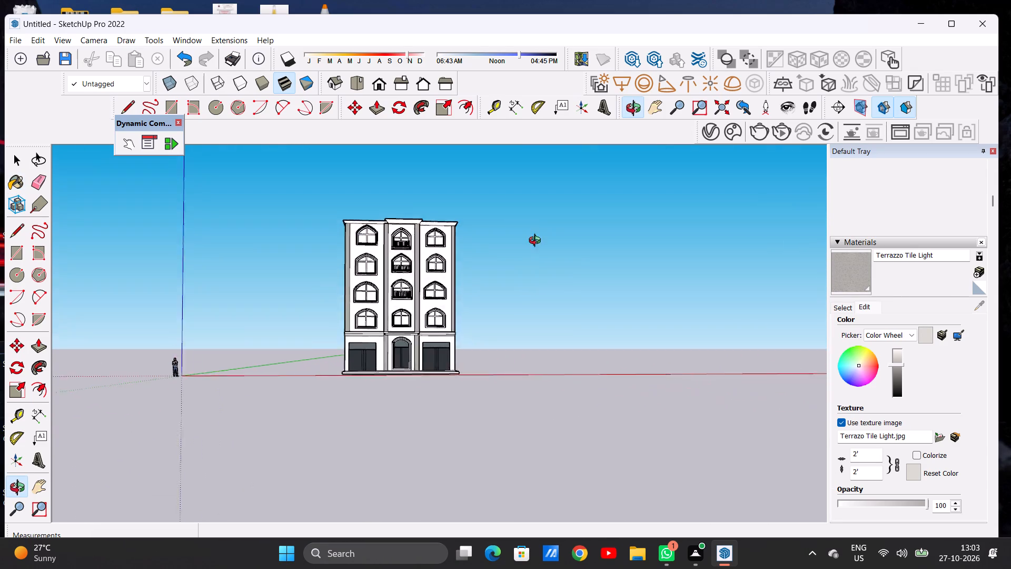
pyautogui.moveTo(537, 242); pyautogui.dragTo(574, 239, button='middle')
pyautogui.moveTo(310, 247); pyautogui.dragTo(265, 293, button='middle')
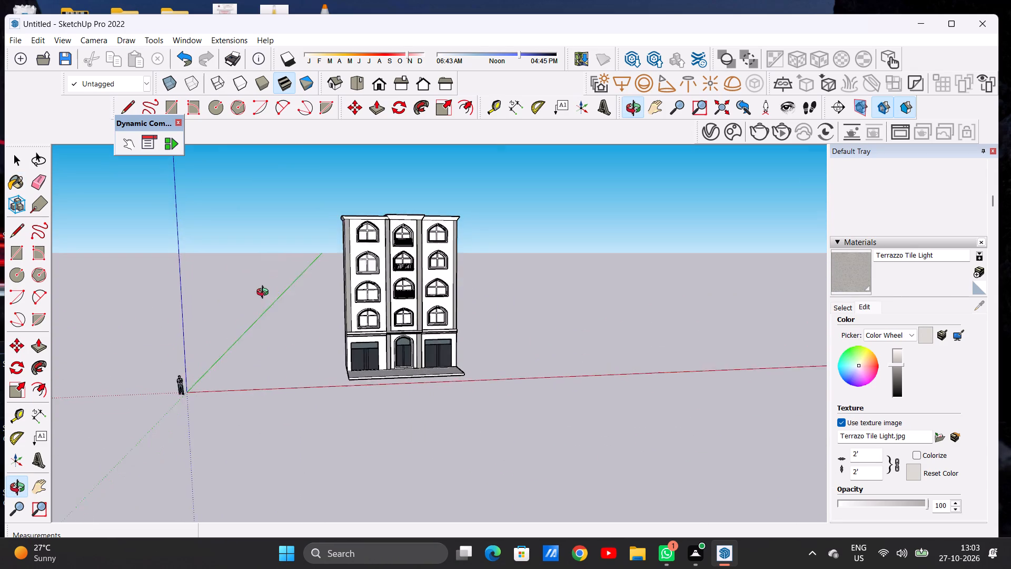
pyautogui.moveTo(265, 293); pyautogui.dragTo(226, 293, button='middle')
pyautogui.moveTo(429, 277); pyautogui.dragTo(401, 323, button='middle')
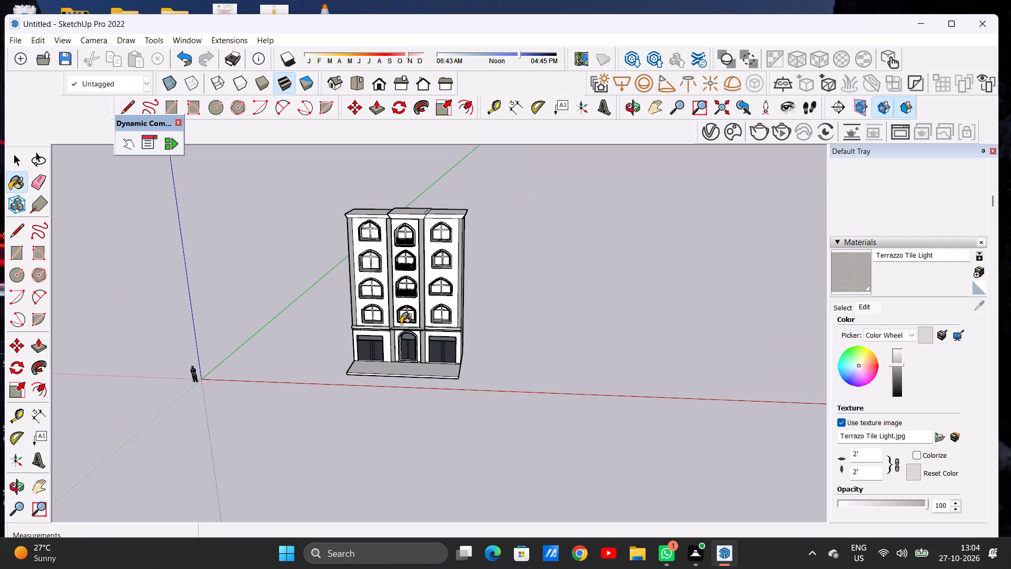
pyautogui.scroll(-4, 389, 279)
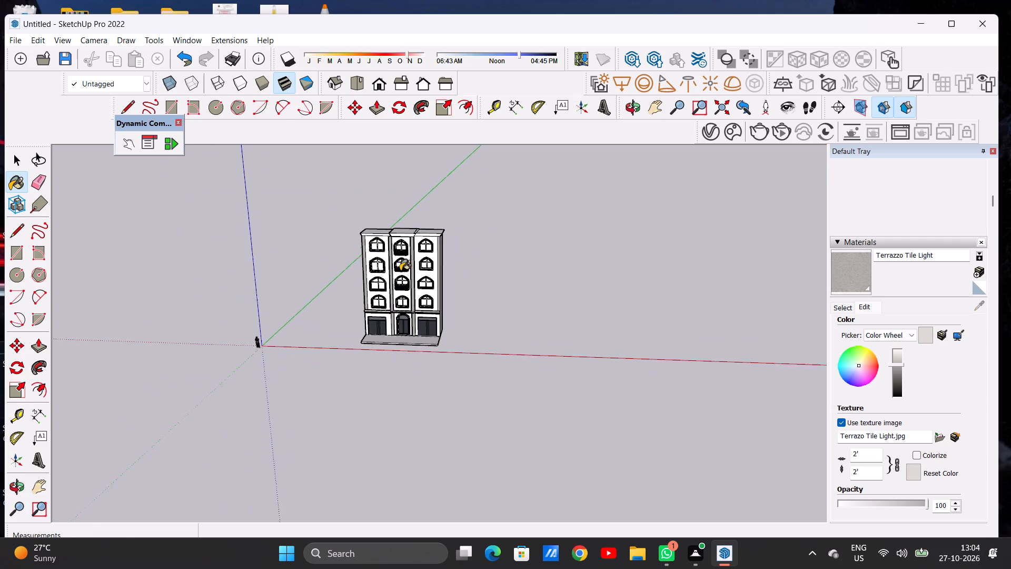
pyautogui.scroll(-1, 400, 271)
pyautogui.scroll(6, 401, 264)
pyautogui.moveTo(360, 258); pyautogui.dragTo(422, 219, button='middle')
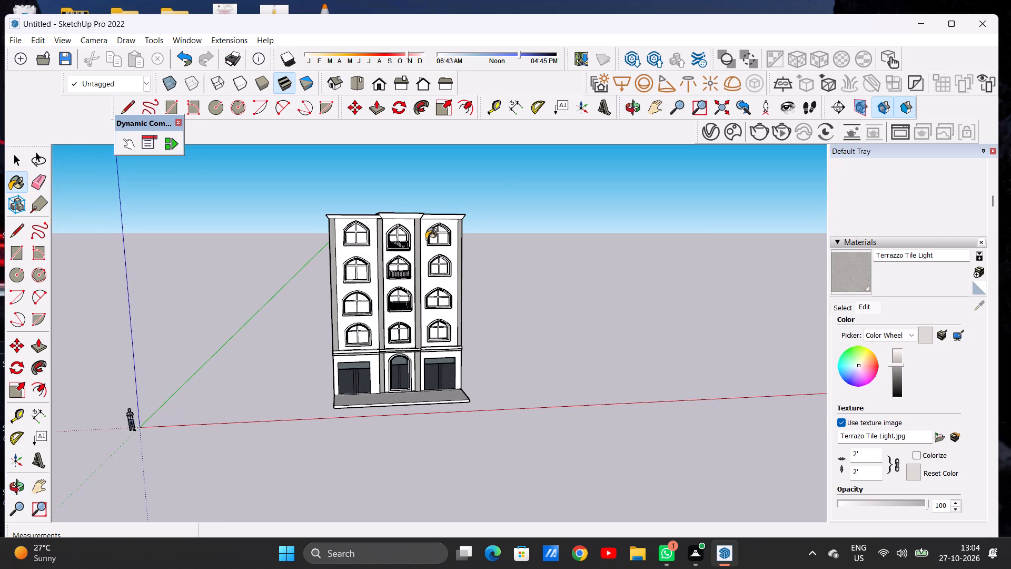
pyautogui.scroll(20, 422, 251)
pyautogui.scroll(3, 422, 251)
pyautogui.scroll(-10, 422, 260)
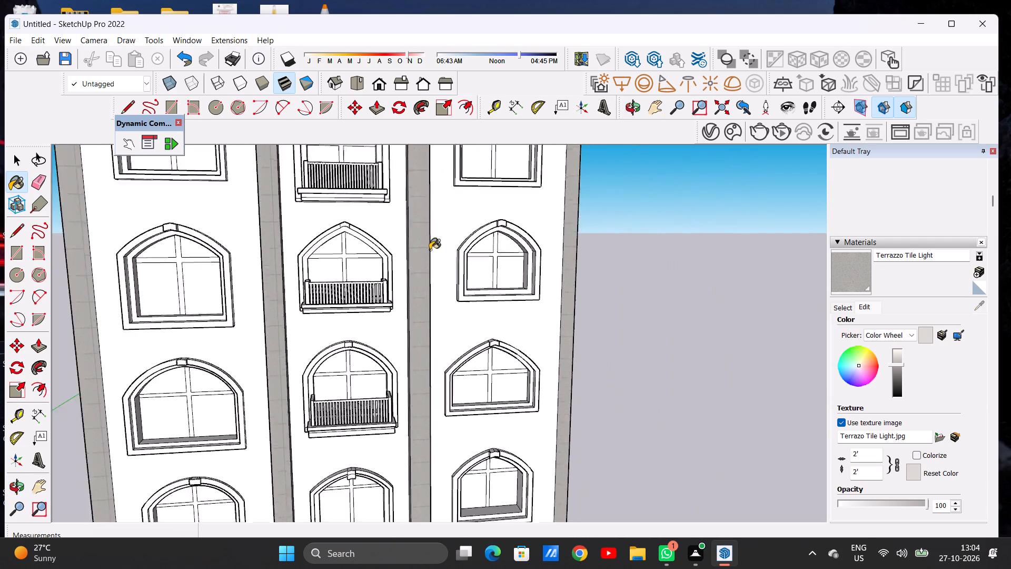
pyautogui.scroll(-11, 430, 250)
pyautogui.moveTo(415, 287); pyautogui.dragTo(397, 265, button='middle')
pyautogui.scroll(2, 413, 249)
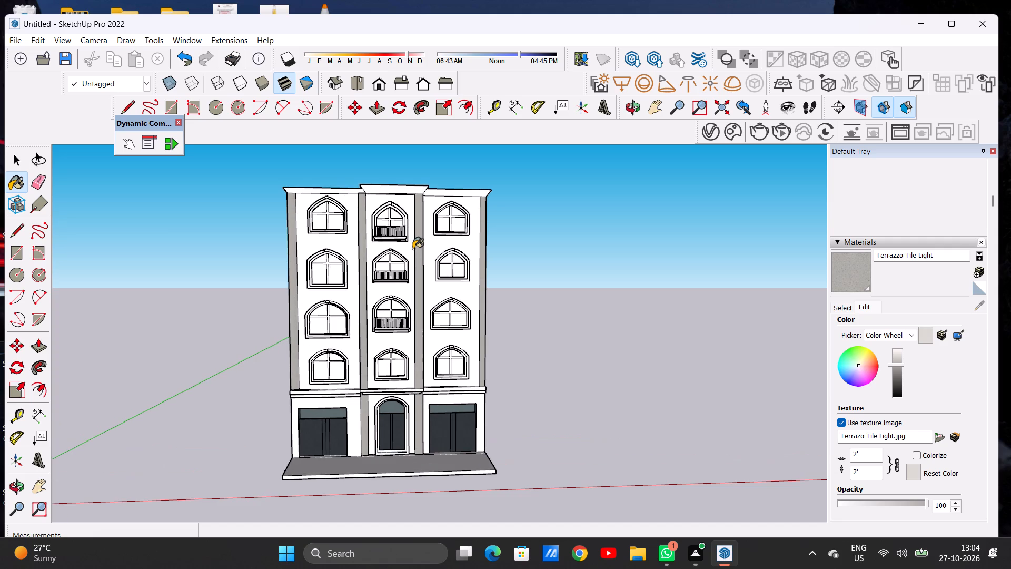
pyautogui.press('space')
# Examine the ground-floor walls around the doors and the front platform up close and in context.
pyautogui.scroll(-5, 413, 239)
pyautogui.scroll(13, 376, 356)
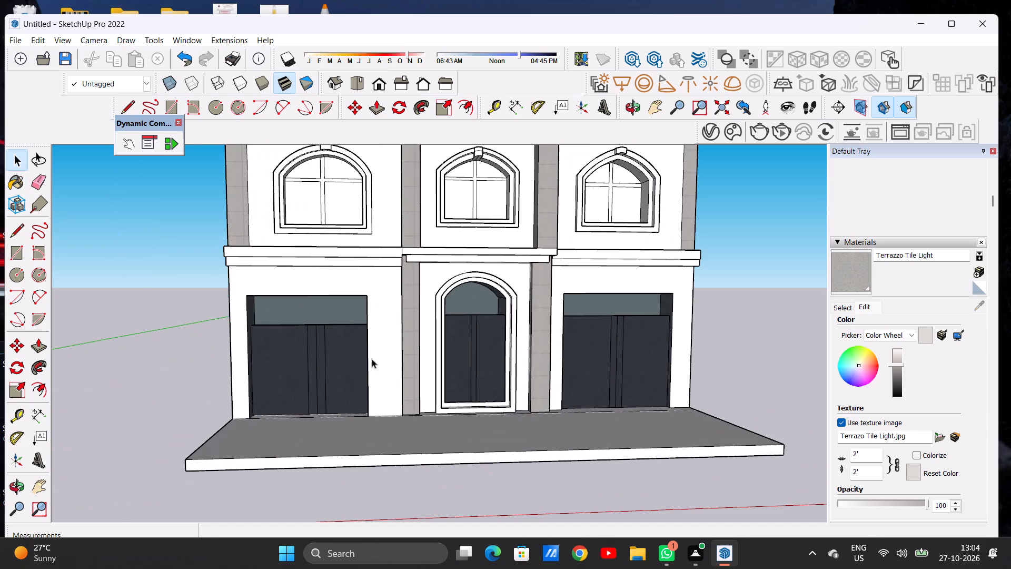
pyautogui.scroll(-7, 398, 307)
pyautogui.moveTo(381, 352); pyautogui.dragTo(380, 328, button='middle')
pyautogui.scroll(1, 392, 325)
pyautogui.scroll(-1, 392, 325)
pyautogui.scroll(3, 392, 325)
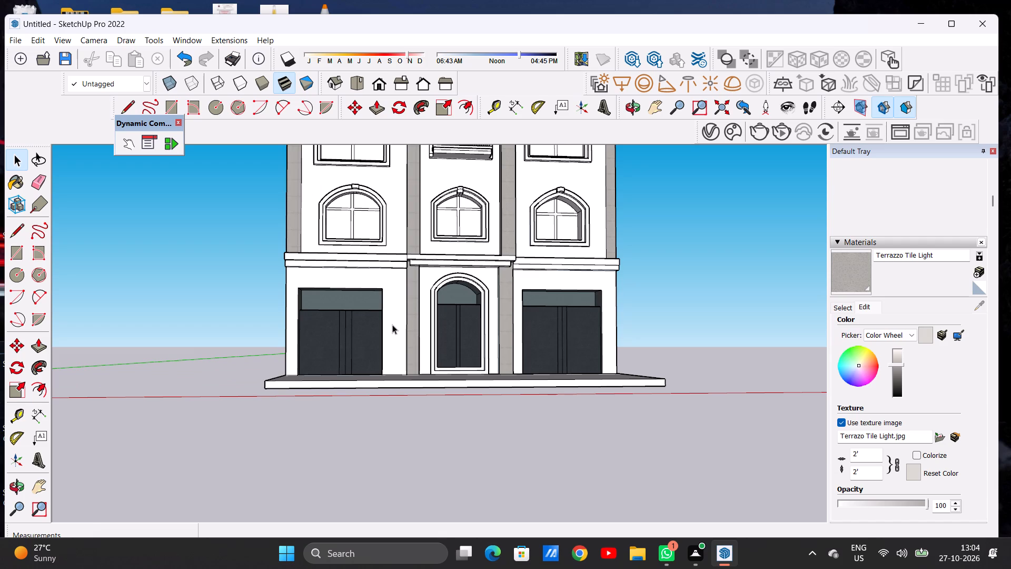
pyautogui.scroll(-11, 393, 331)
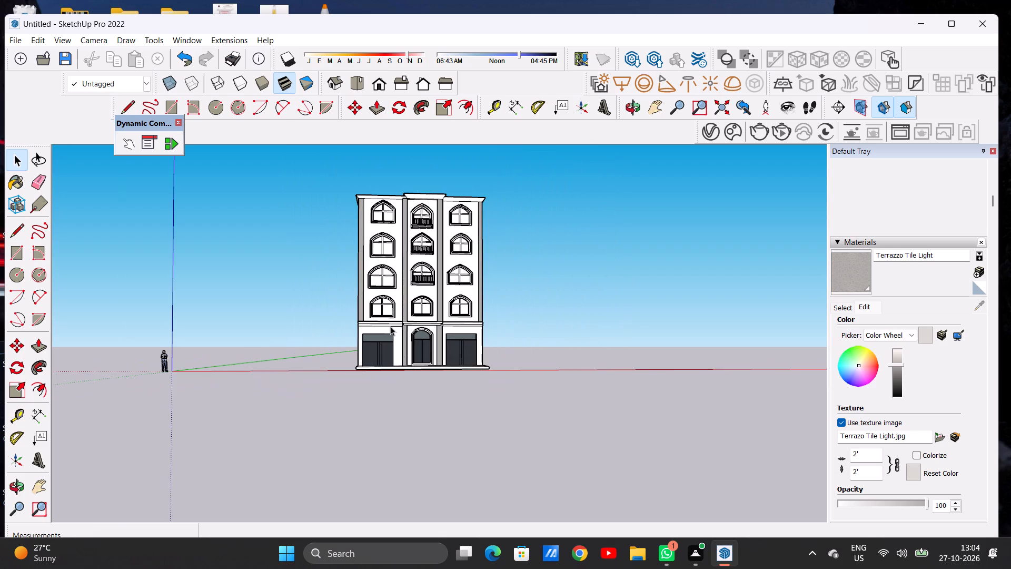
pyautogui.scroll(5, 391, 293)
pyautogui.moveTo(513, 279); pyautogui.dragTo(531, 306, button='middle')
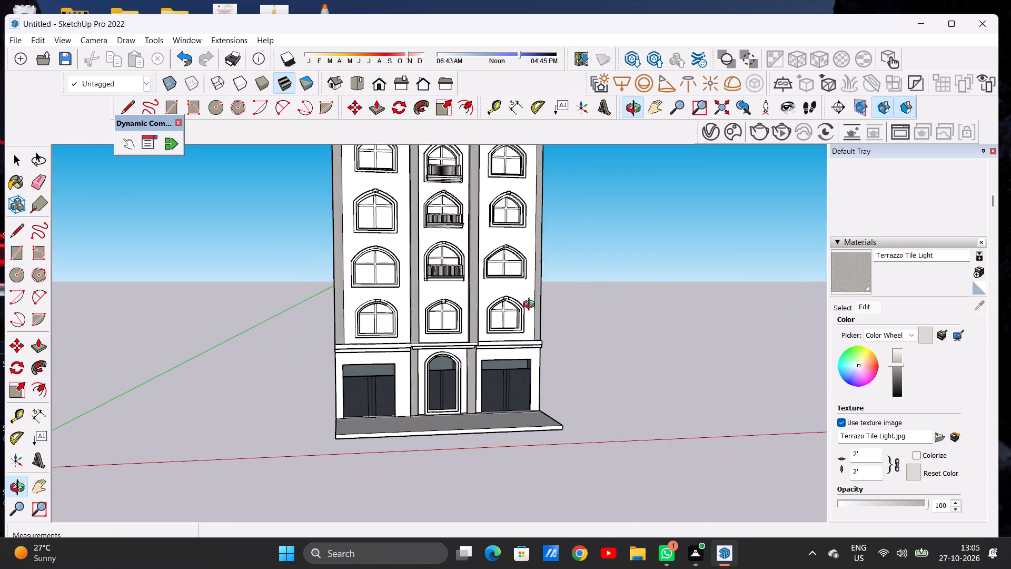
pyautogui.moveTo(531, 306); pyautogui.dragTo(485, 317, button='middle')
pyautogui.scroll(-7, 491, 327)
pyautogui.scroll(10, 445, 344)
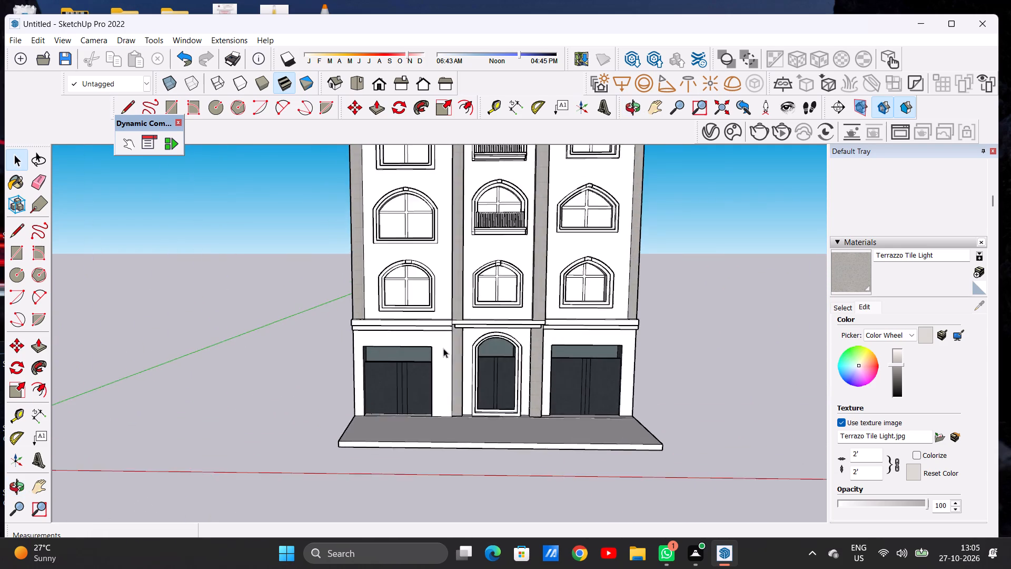
pyautogui.scroll(-1, 443, 361)
pyautogui.scroll(13, 443, 361)
pyautogui.scroll(-3, 437, 346)
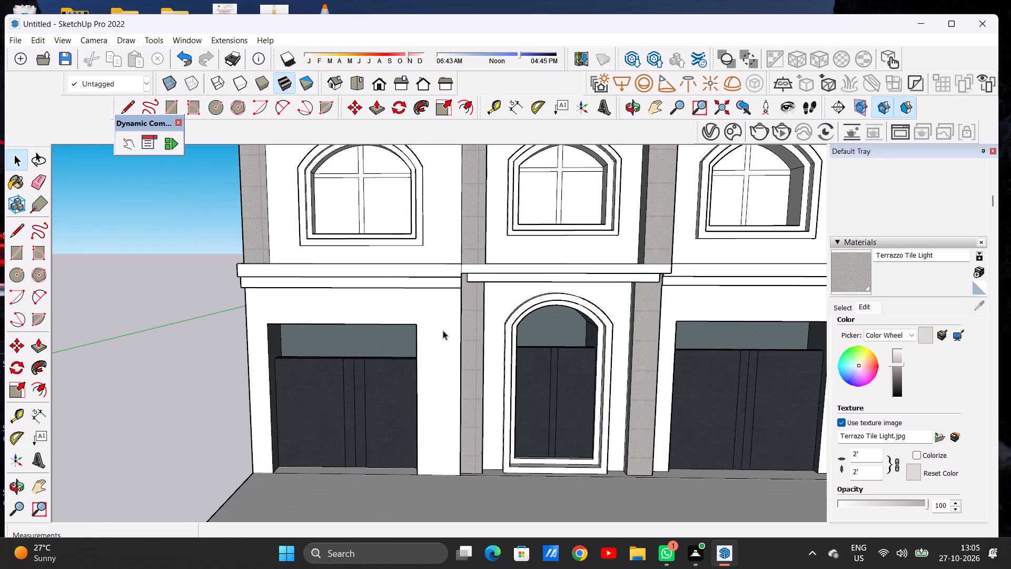
pyautogui.moveTo(433, 340); pyautogui.dragTo(437, 319, button='middle')
pyautogui.scroll(-5, 450, 308)
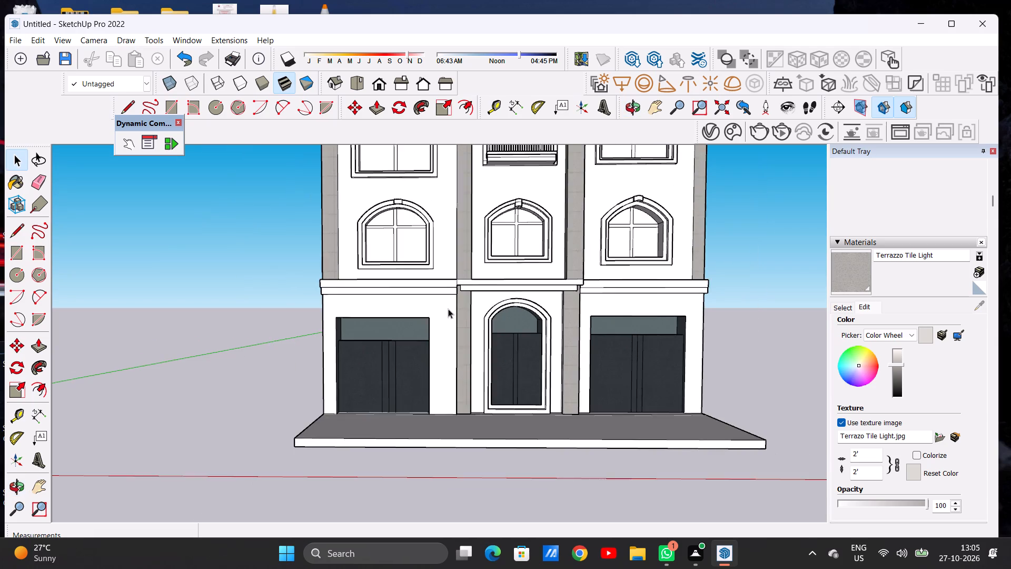
pyautogui.scroll(5, 426, 345)
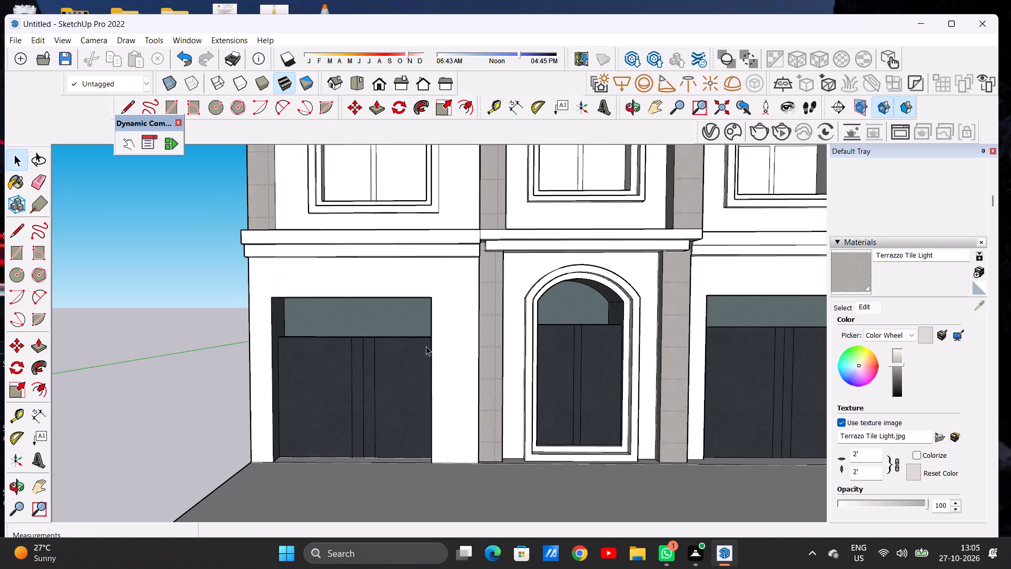
# Paint the ground-floor wall around the wide door left of the arched doorway with Brick Basket from Brick, Cladding and Siding.
pyautogui.click(840, 306)
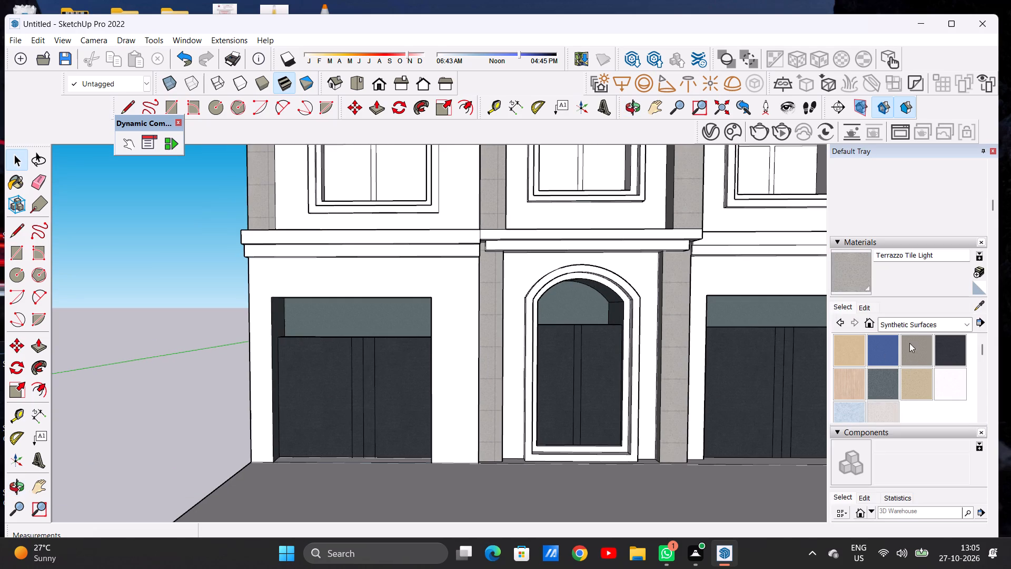
pyautogui.click(904, 328)
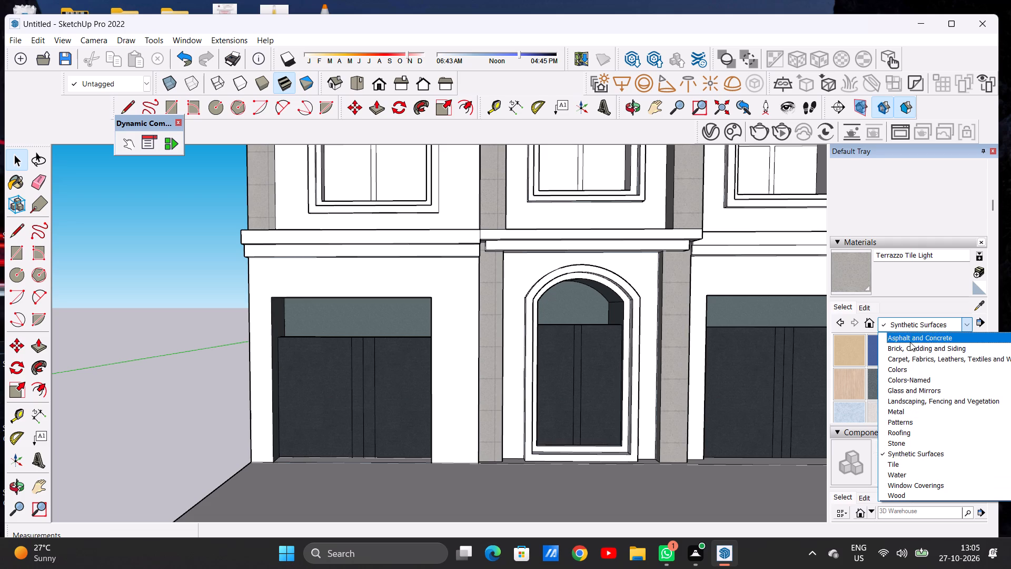
pyautogui.click(911, 347)
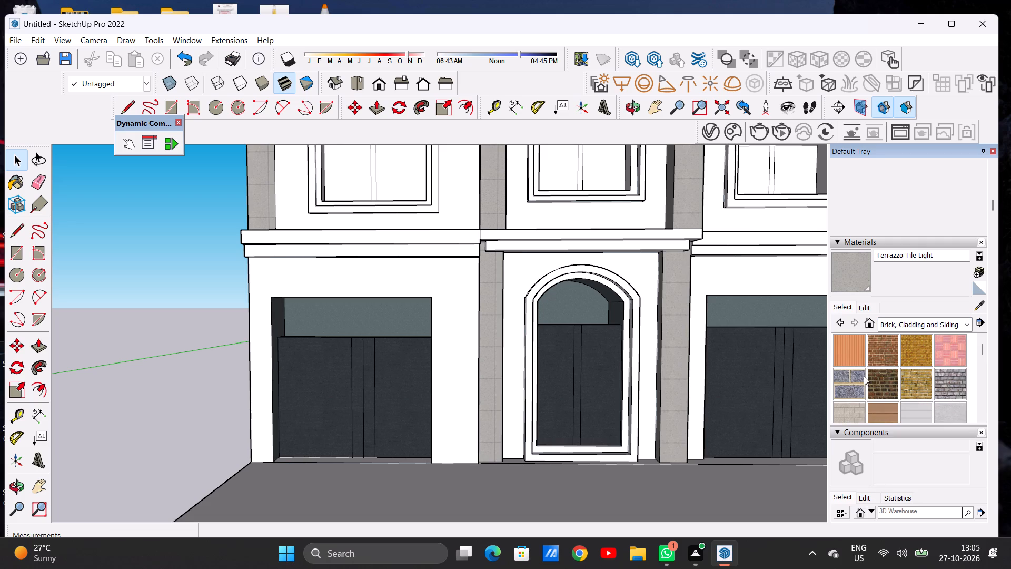
pyautogui.scroll(-1, 890, 363)
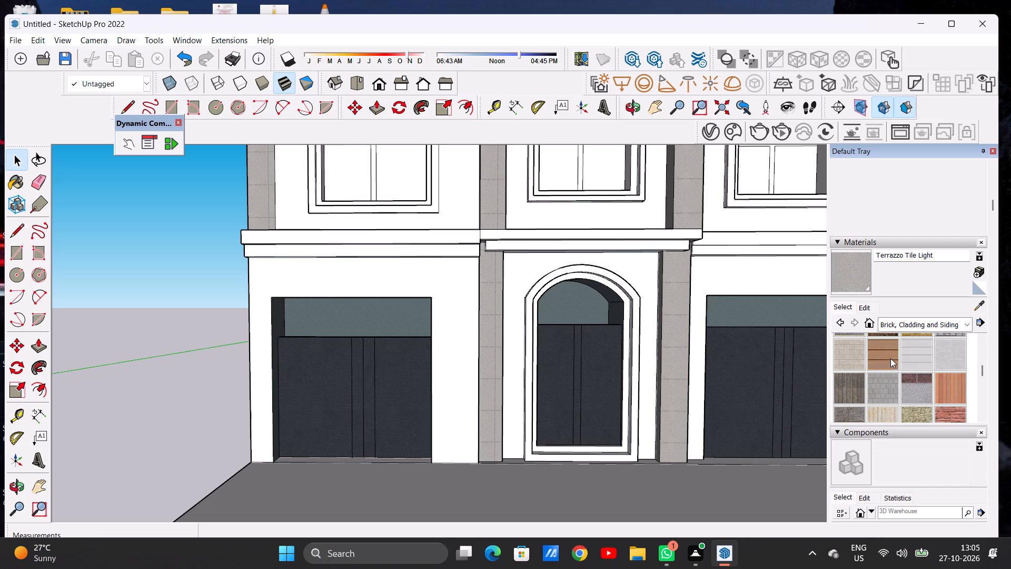
pyautogui.scroll(-1, 890, 358)
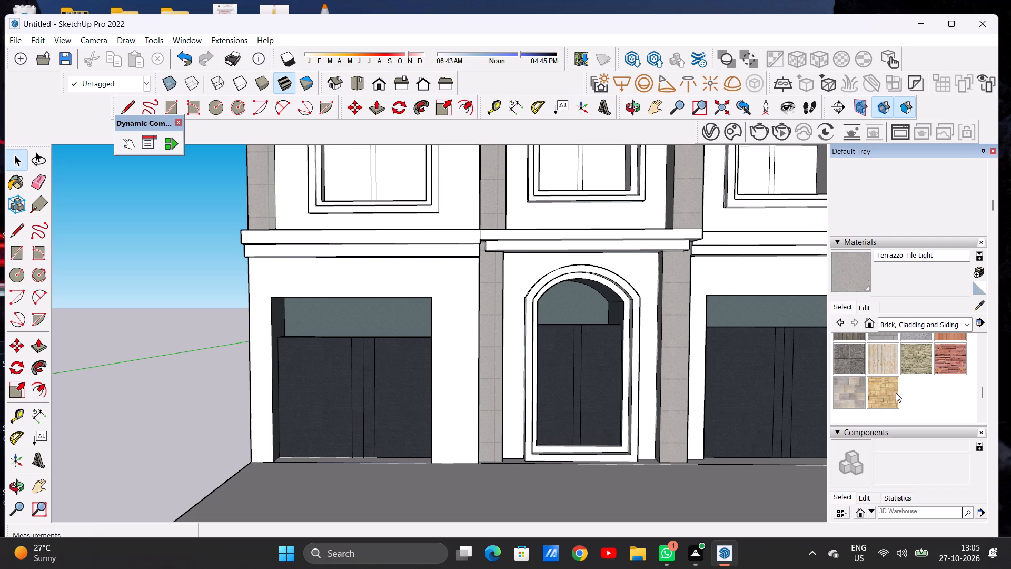
pyautogui.scroll(1, 895, 391)
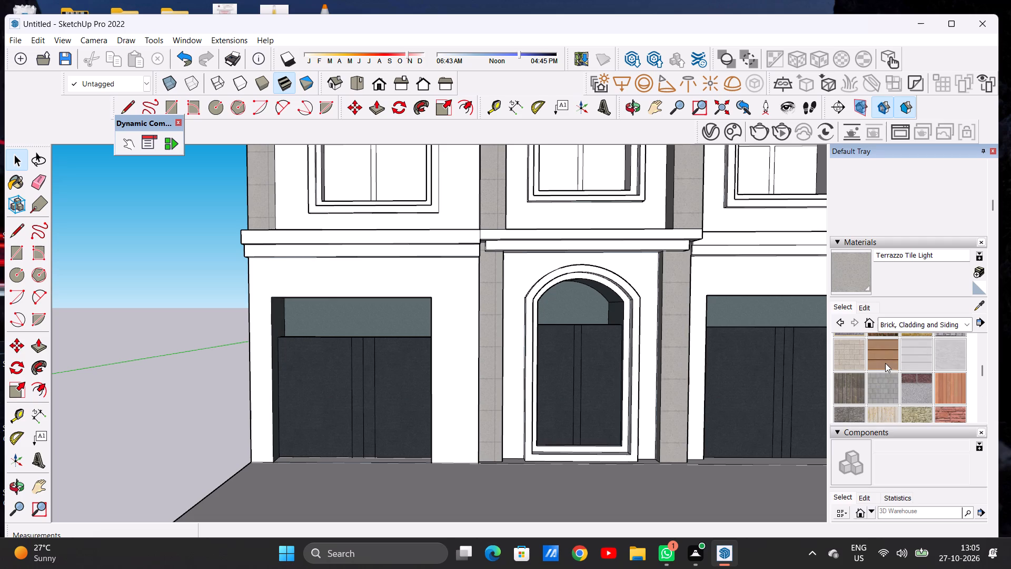
pyautogui.scroll(-2, 885, 363)
pyautogui.scroll(1, 890, 360)
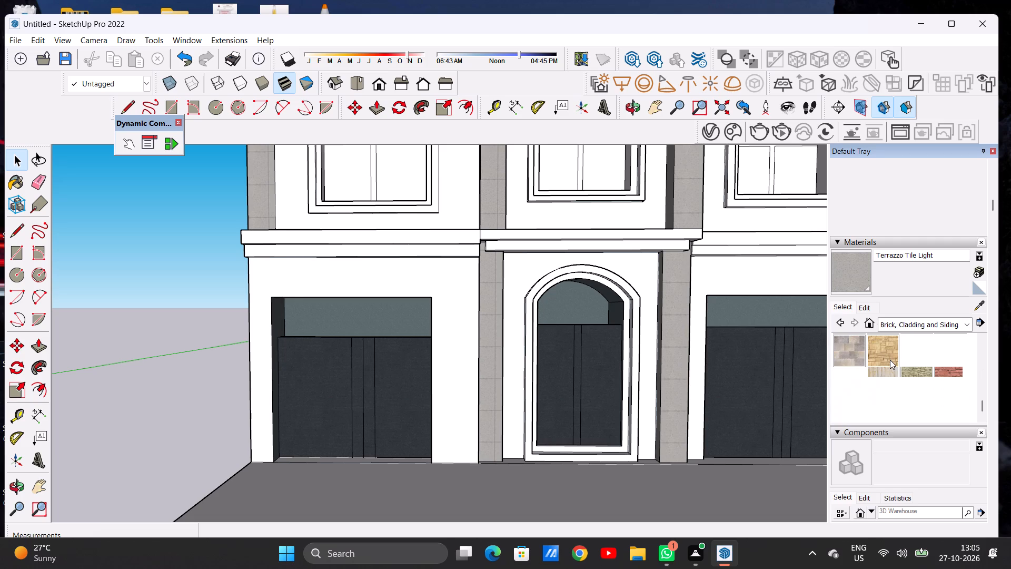
pyautogui.scroll(1, 909, 378)
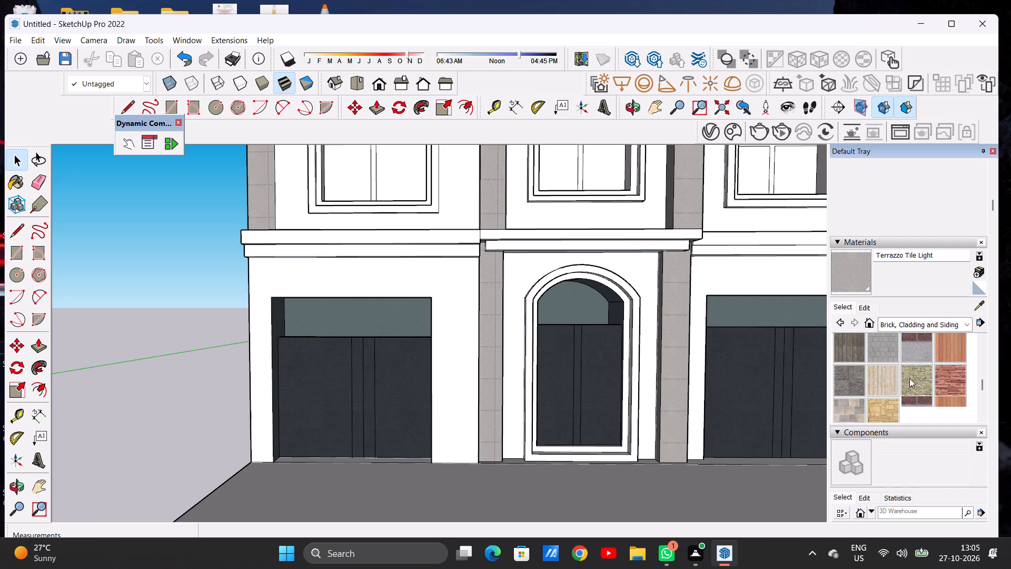
pyautogui.scroll(1, 909, 378)
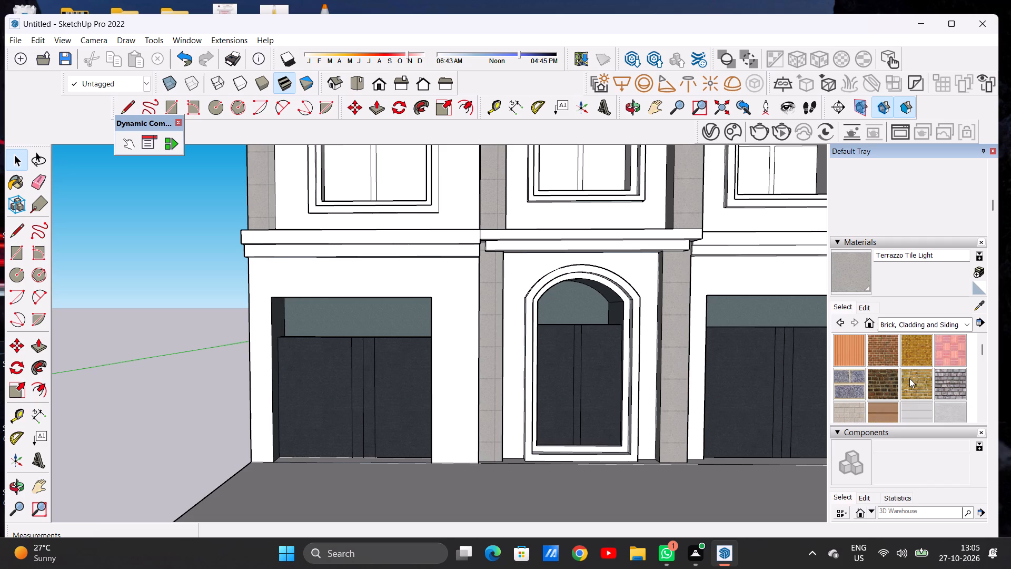
pyautogui.click(946, 353)
pyautogui.scroll(-4, 923, 341)
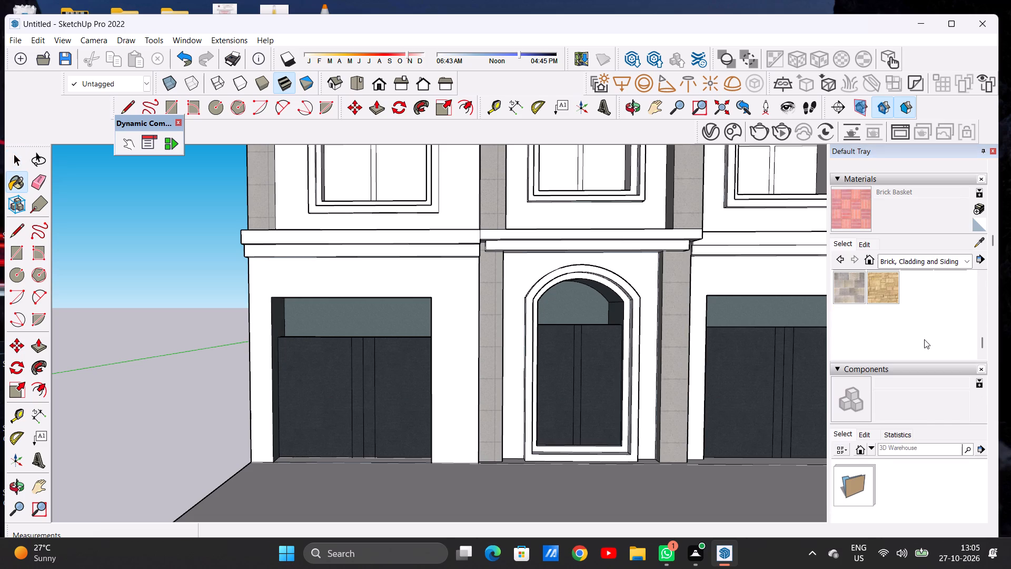
pyautogui.scroll(1, 901, 348)
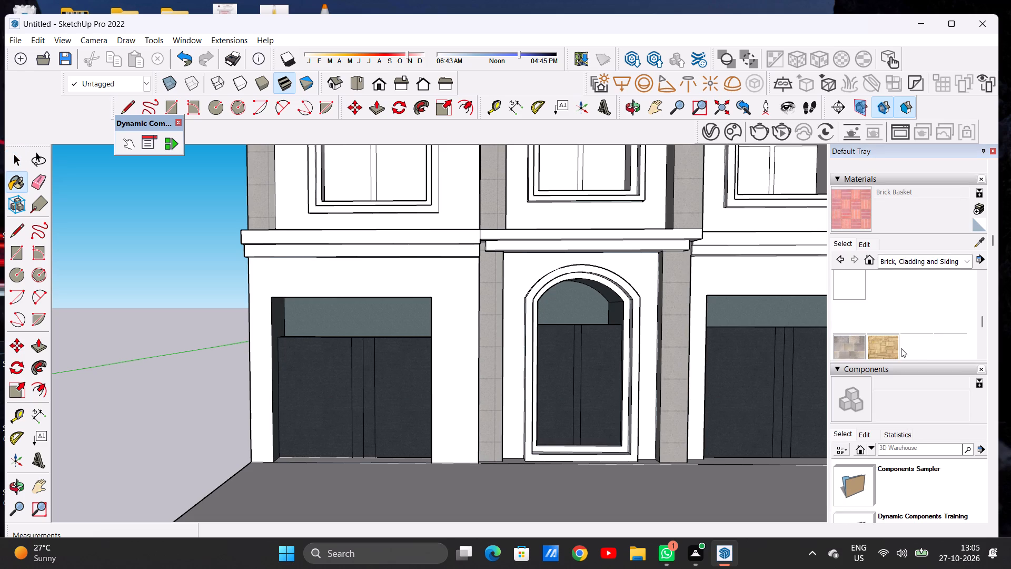
pyautogui.scroll(2, 901, 348)
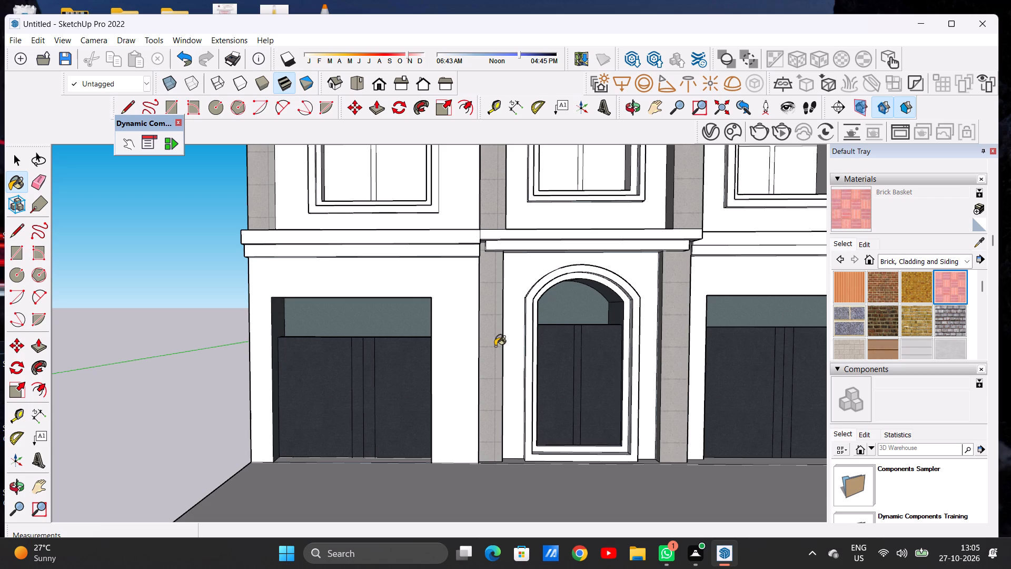
pyautogui.click(460, 348)
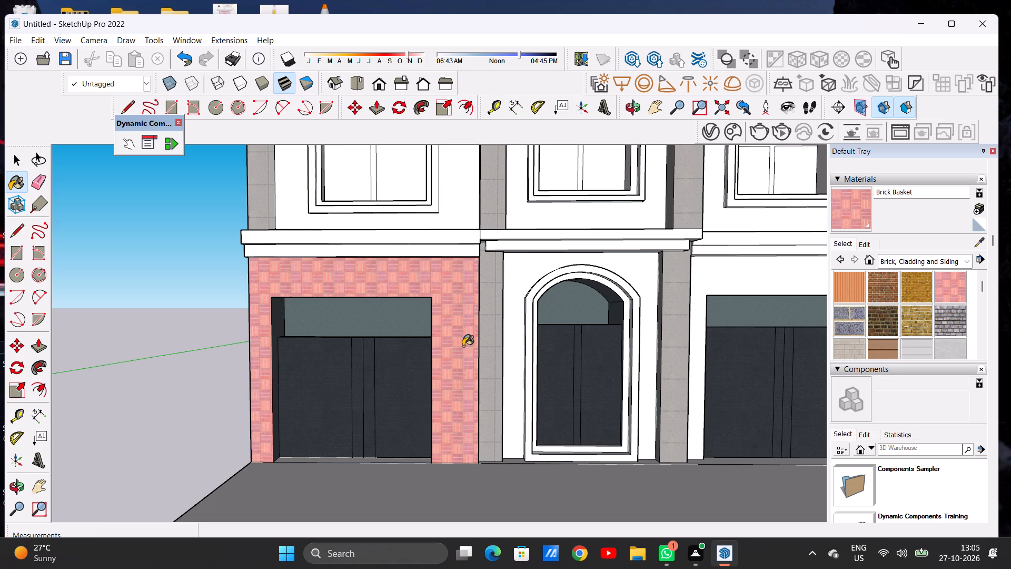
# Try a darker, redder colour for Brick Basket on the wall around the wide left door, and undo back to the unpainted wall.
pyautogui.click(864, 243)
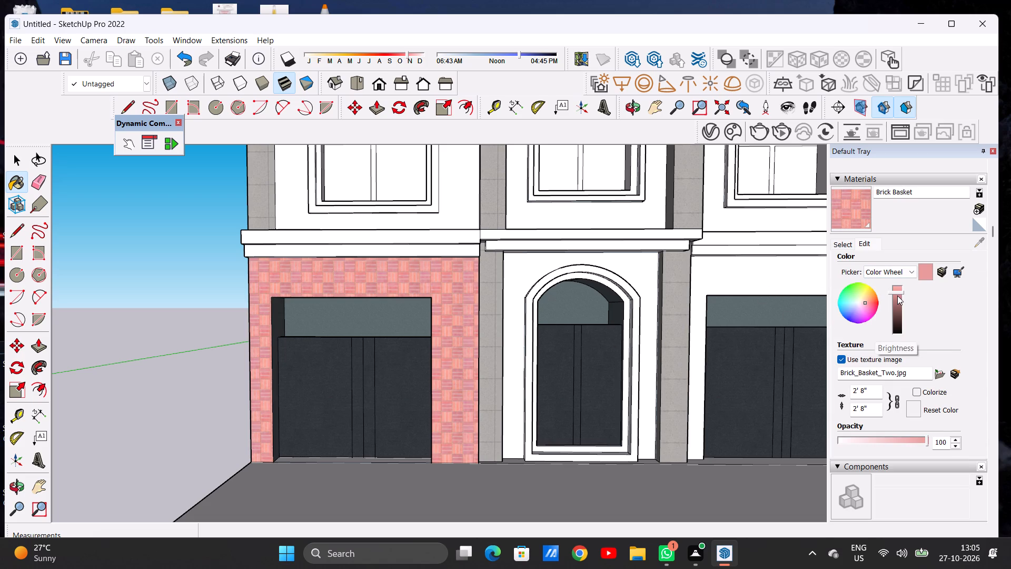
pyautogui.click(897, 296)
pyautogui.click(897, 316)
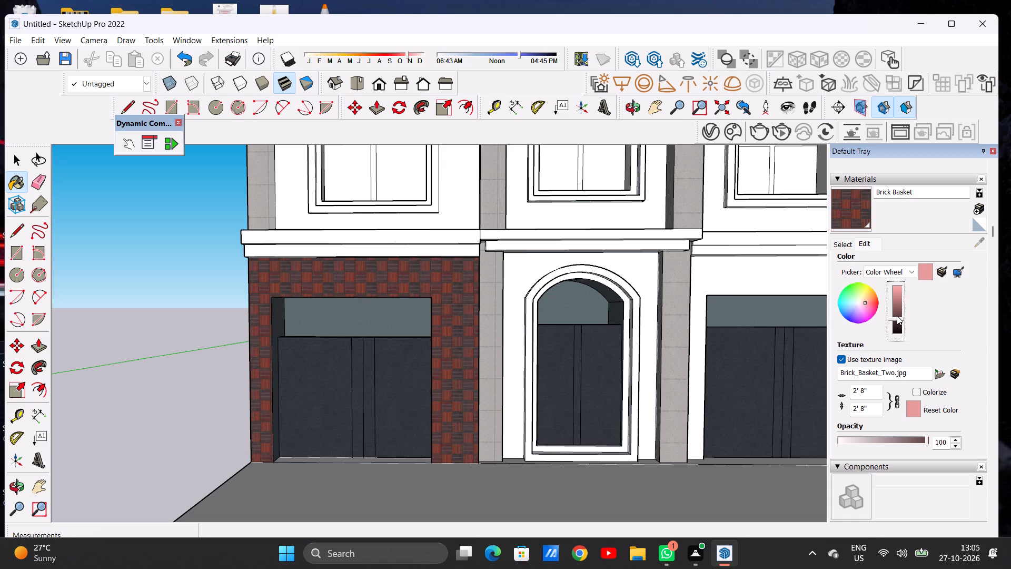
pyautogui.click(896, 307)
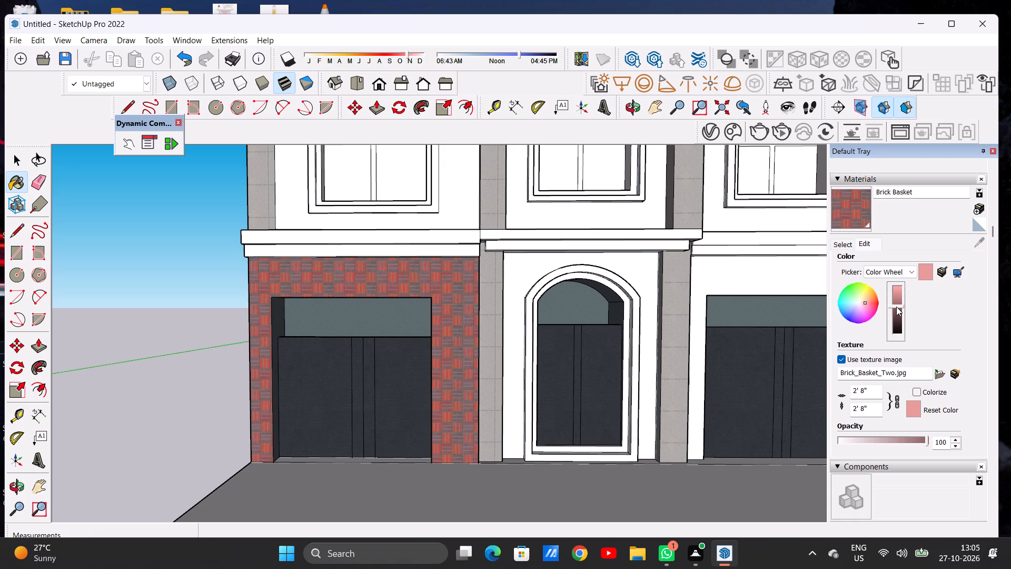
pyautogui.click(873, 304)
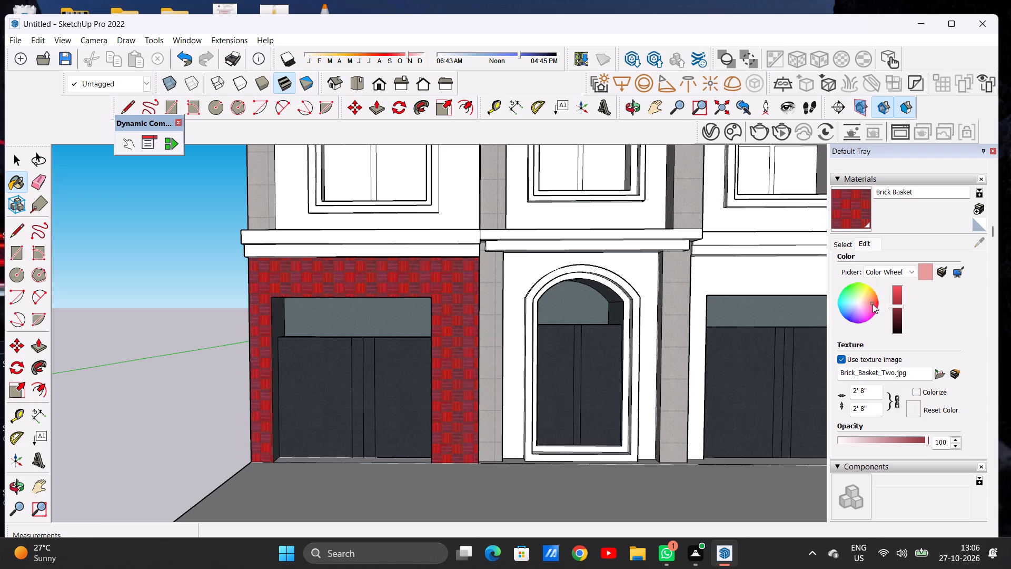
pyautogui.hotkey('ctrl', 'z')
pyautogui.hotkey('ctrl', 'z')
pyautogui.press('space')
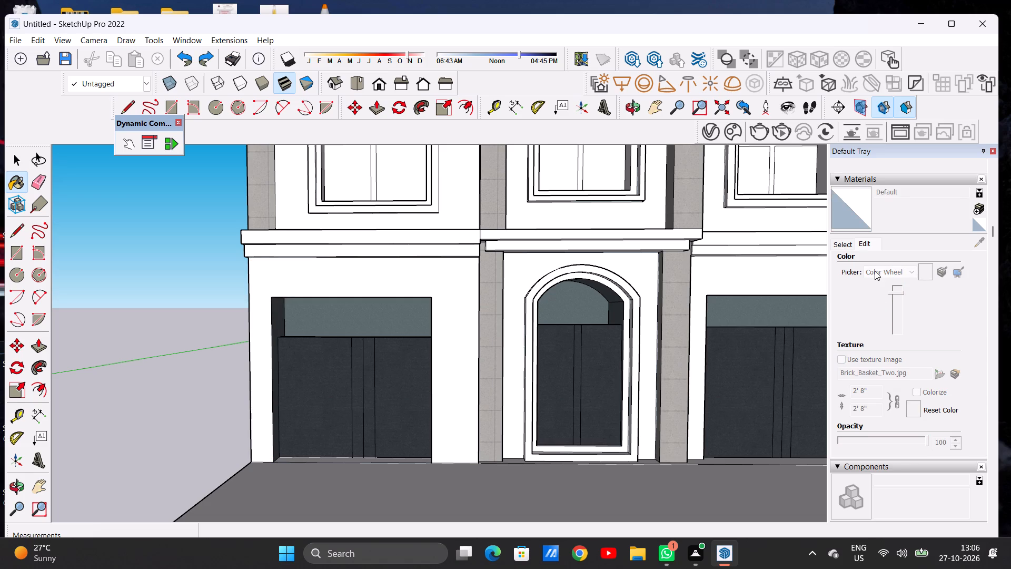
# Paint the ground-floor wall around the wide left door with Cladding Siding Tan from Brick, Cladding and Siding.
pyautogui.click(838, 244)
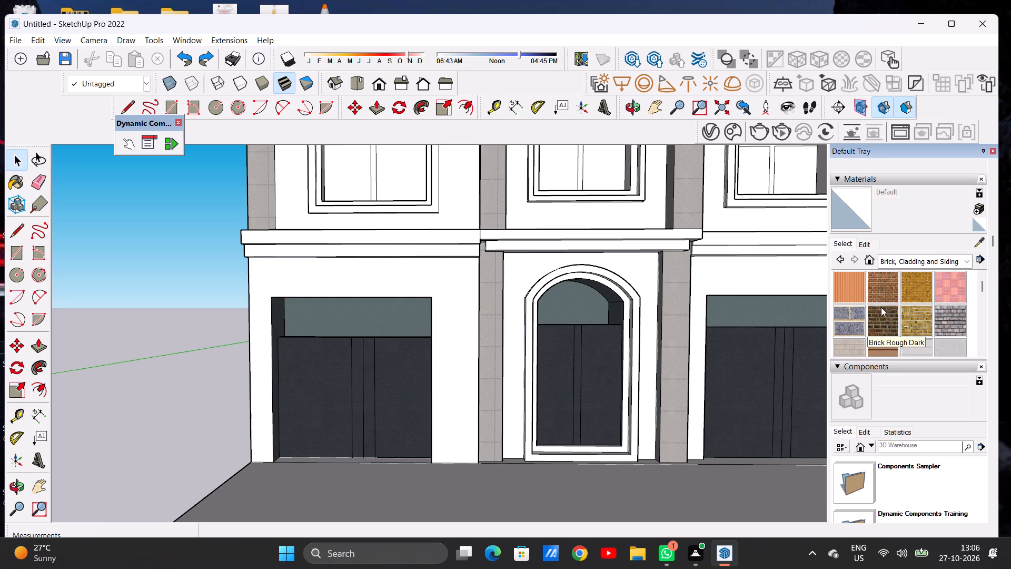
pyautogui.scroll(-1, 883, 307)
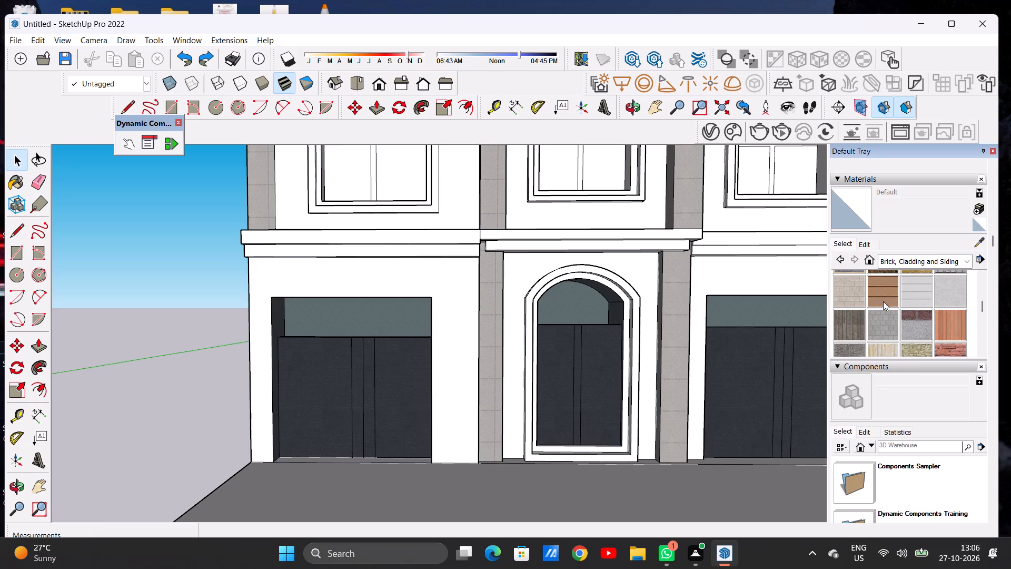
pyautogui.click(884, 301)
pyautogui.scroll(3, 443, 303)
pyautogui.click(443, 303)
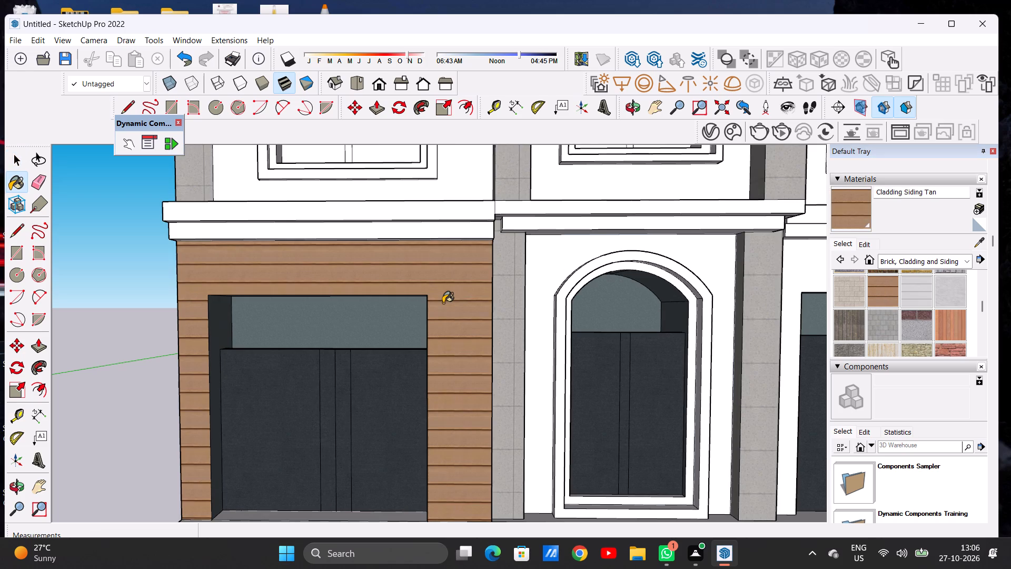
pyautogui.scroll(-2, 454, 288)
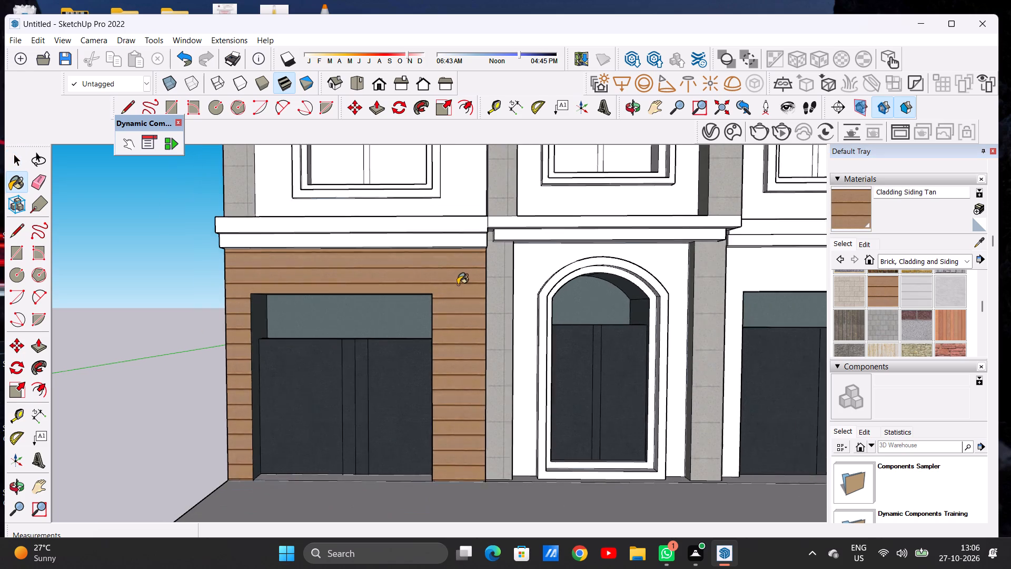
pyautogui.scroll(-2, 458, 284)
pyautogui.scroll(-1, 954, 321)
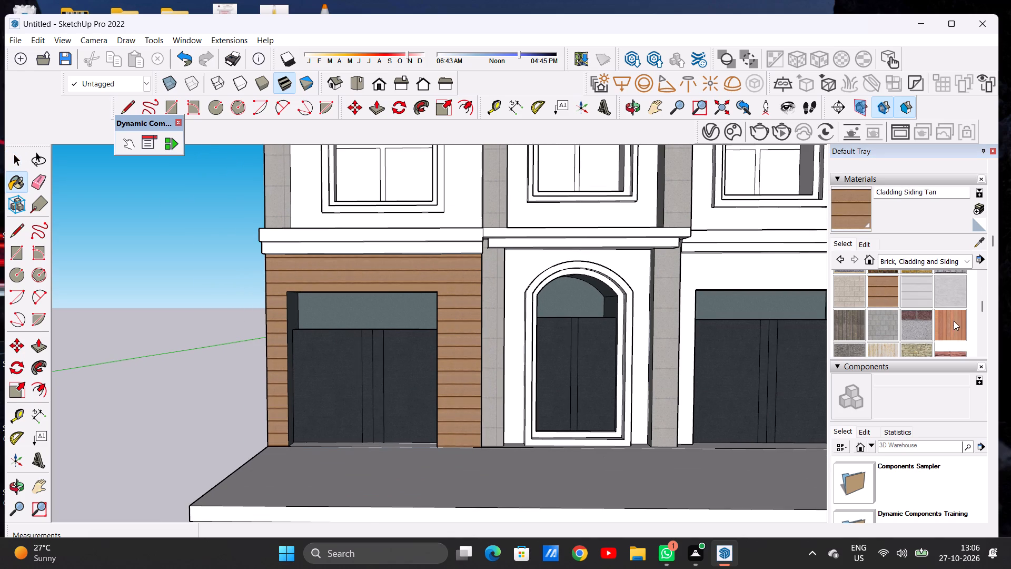
# Paint the wall around the wide left door with Rough Square Concrete Block from Brick, Cladding and Siding.
pyautogui.scroll(-1, 954, 321)
pyautogui.scroll(1, 946, 313)
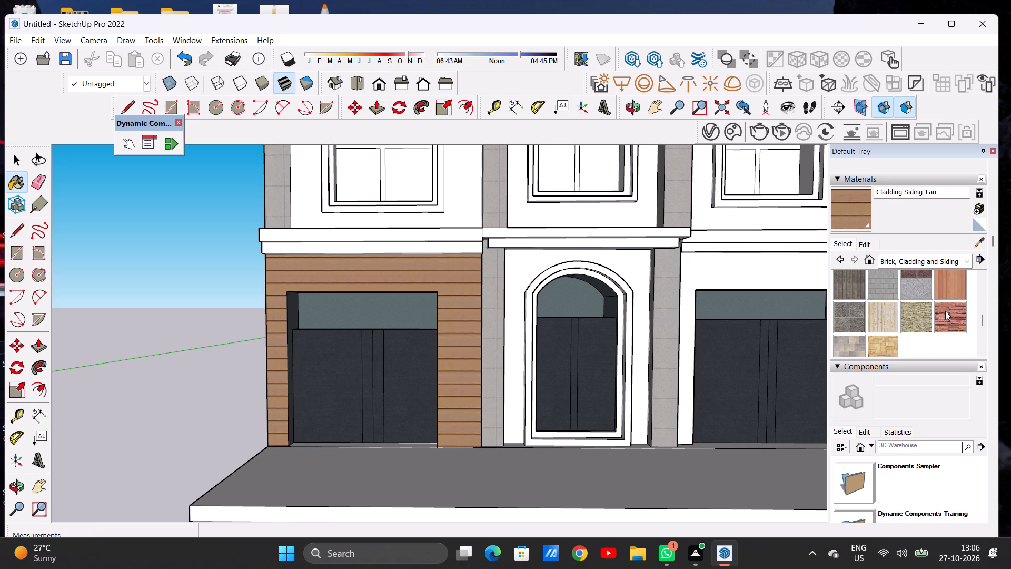
pyautogui.click(902, 262)
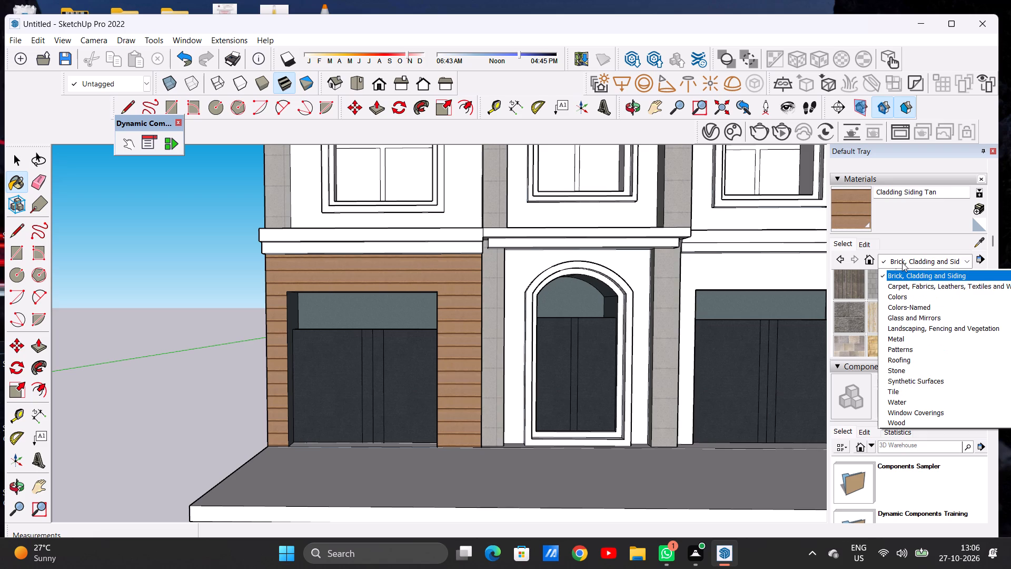
pyautogui.click(851, 309)
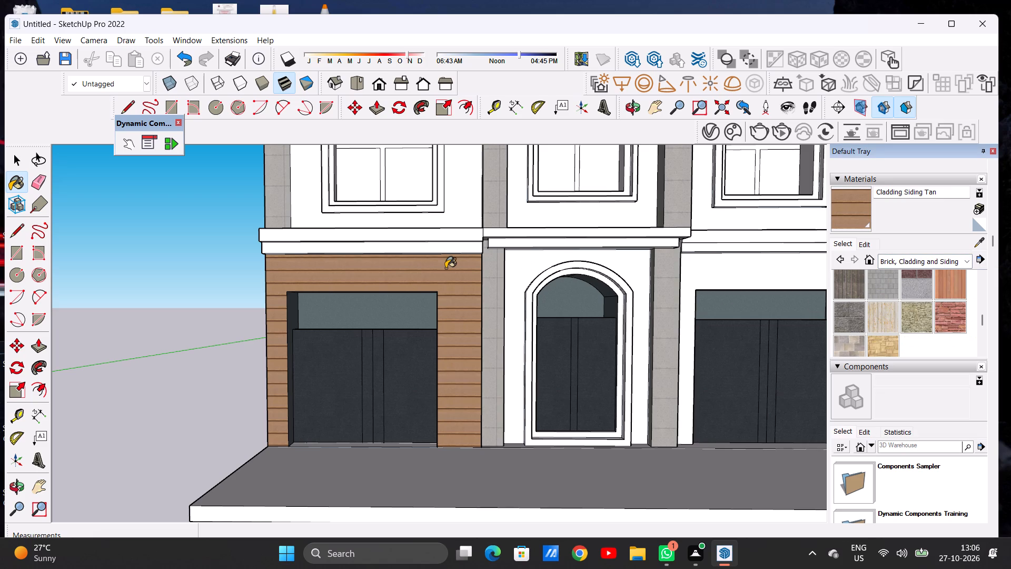
pyautogui.click(445, 268)
pyautogui.click(454, 286)
pyautogui.click(850, 313)
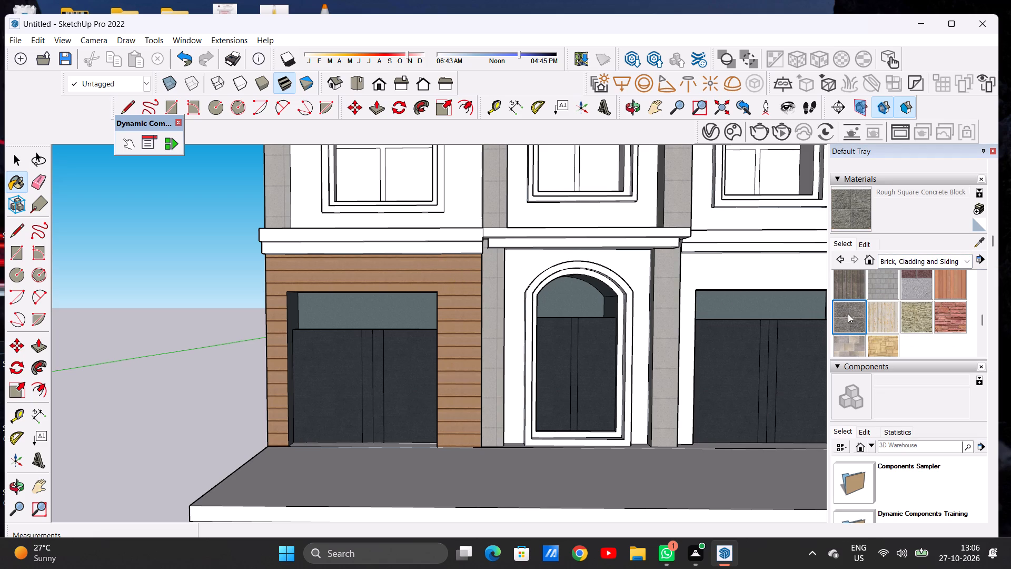
pyautogui.click(448, 299)
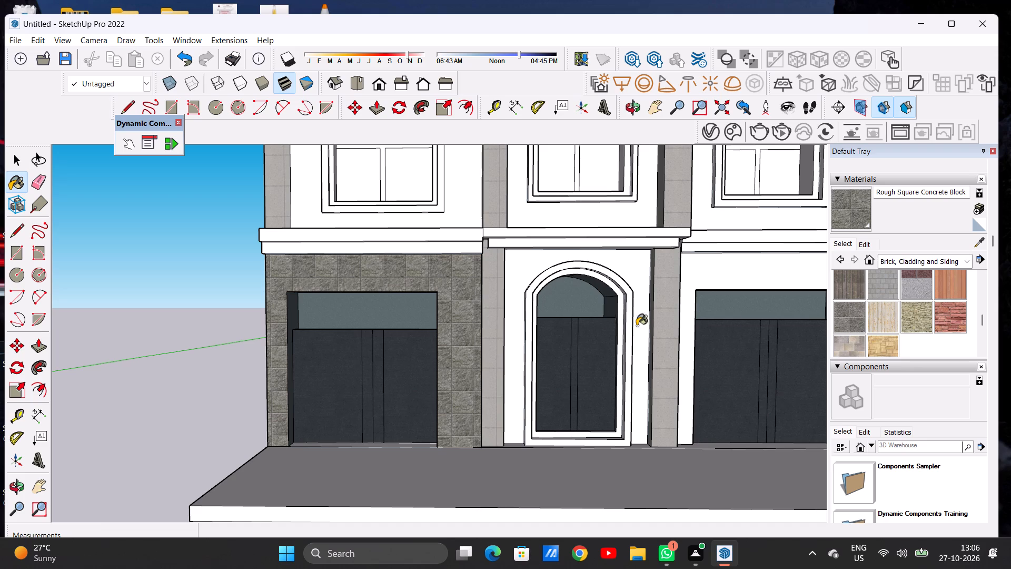
# Recolour the Rough Square Concrete Block material to a brighter orange-brown using the color wheel and brightness.
pyautogui.click(869, 243)
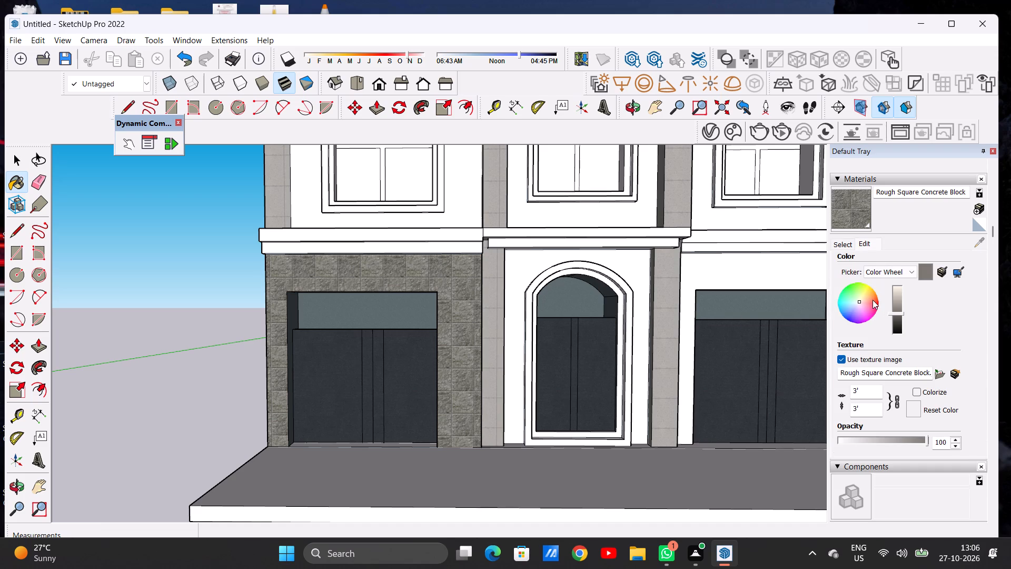
pyautogui.click(873, 300)
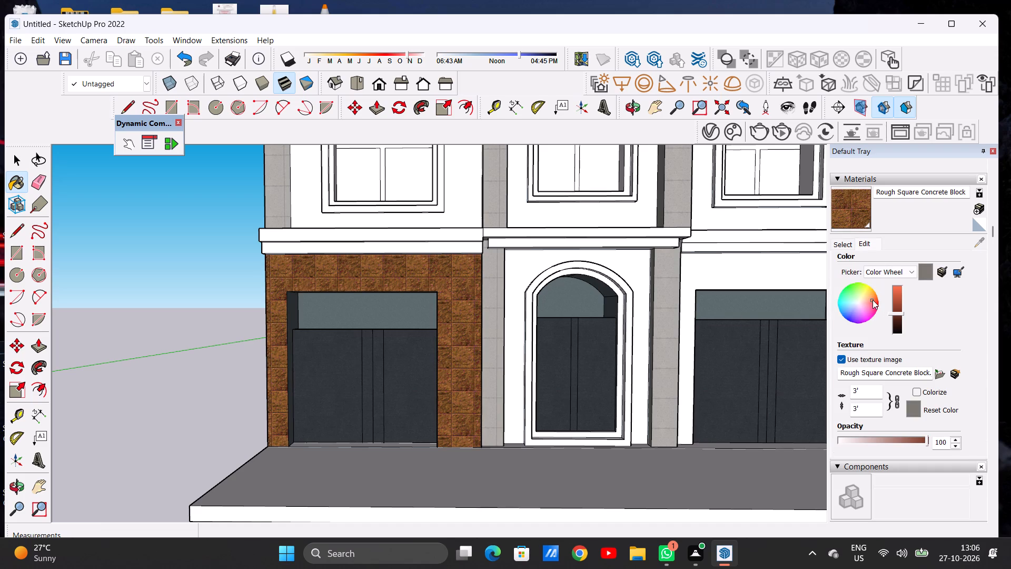
pyautogui.click(896, 306)
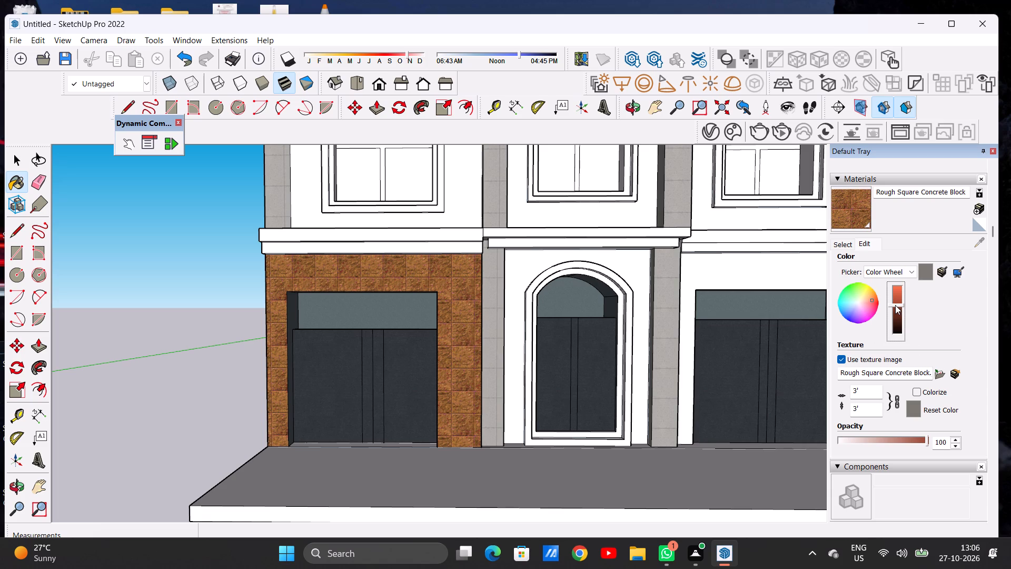
pyautogui.click(896, 299)
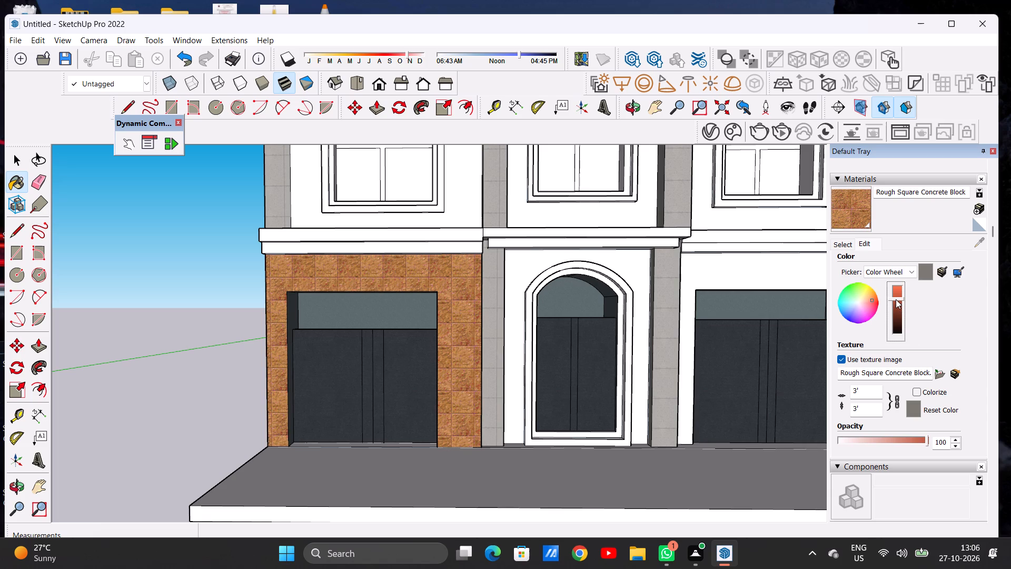
pyautogui.click(897, 295)
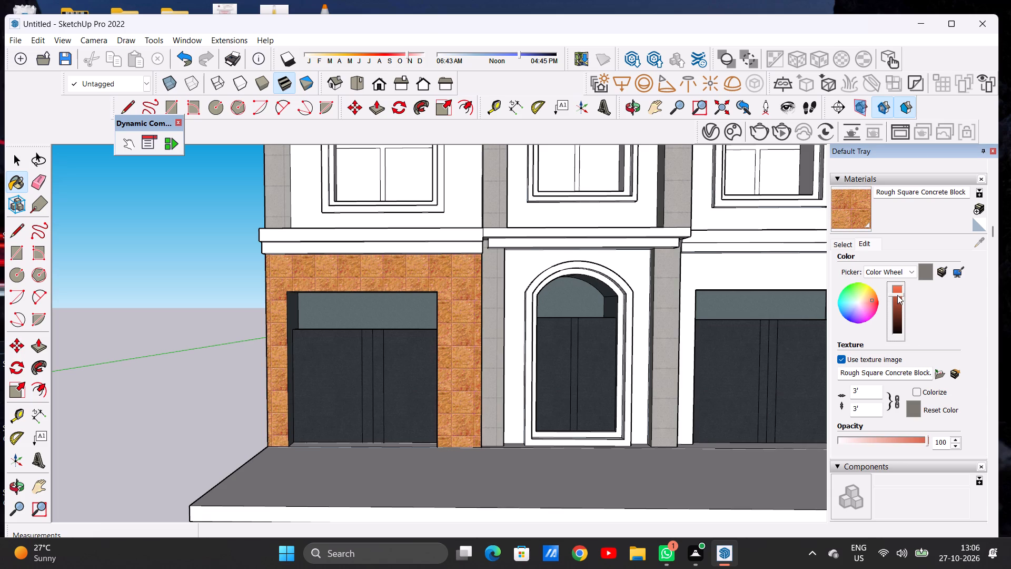
pyautogui.scroll(-8, 462, 342)
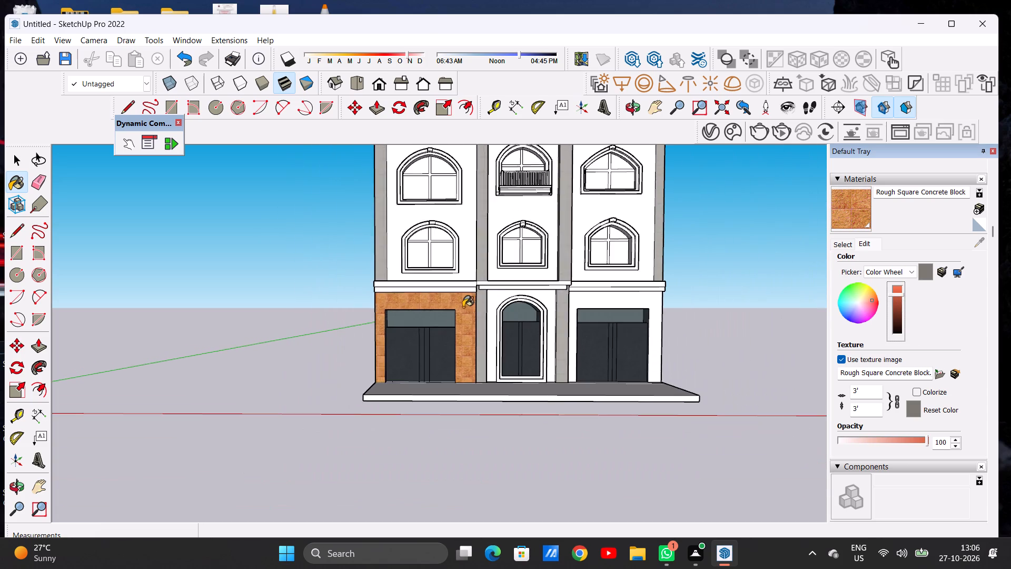
pyautogui.scroll(-7, 463, 307)
pyautogui.scroll(12, 455, 331)
pyautogui.scroll(-1, 481, 325)
pyautogui.scroll(2, 481, 325)
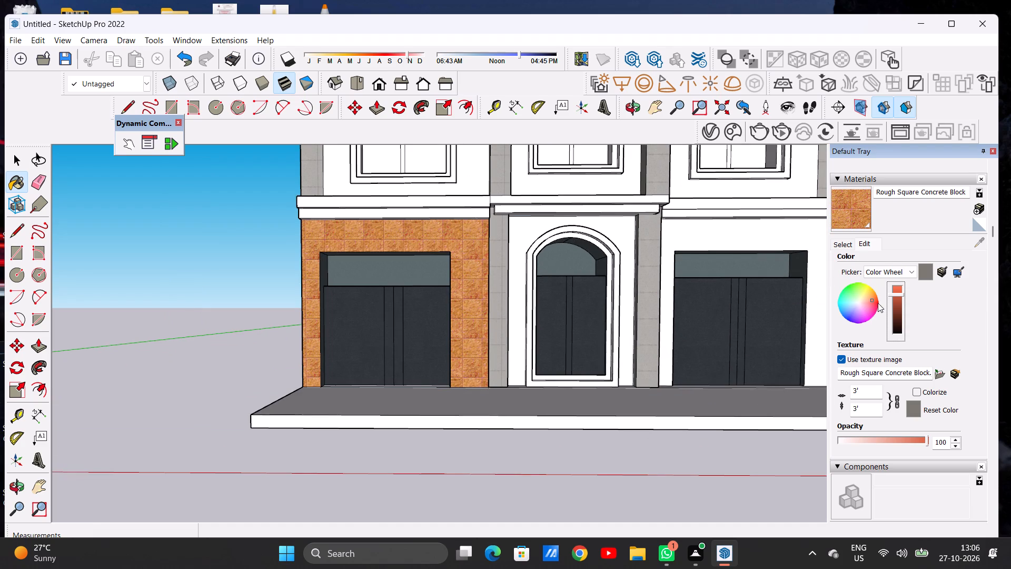
pyautogui.click(898, 297)
# Paint the ground-floor wall around the wide door right of the arched doorway with the recoloured Rough Square Concrete Block.
pyautogui.scroll(-2, 454, 306)
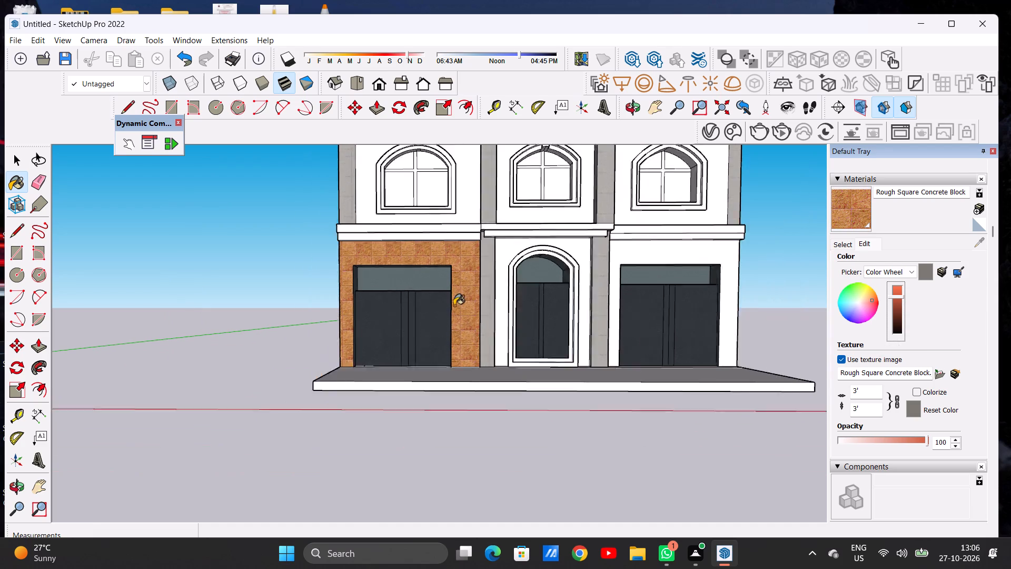
pyautogui.scroll(-3, 454, 306)
pyautogui.moveTo(358, 310); pyautogui.dragTo(315, 309, button='middle')
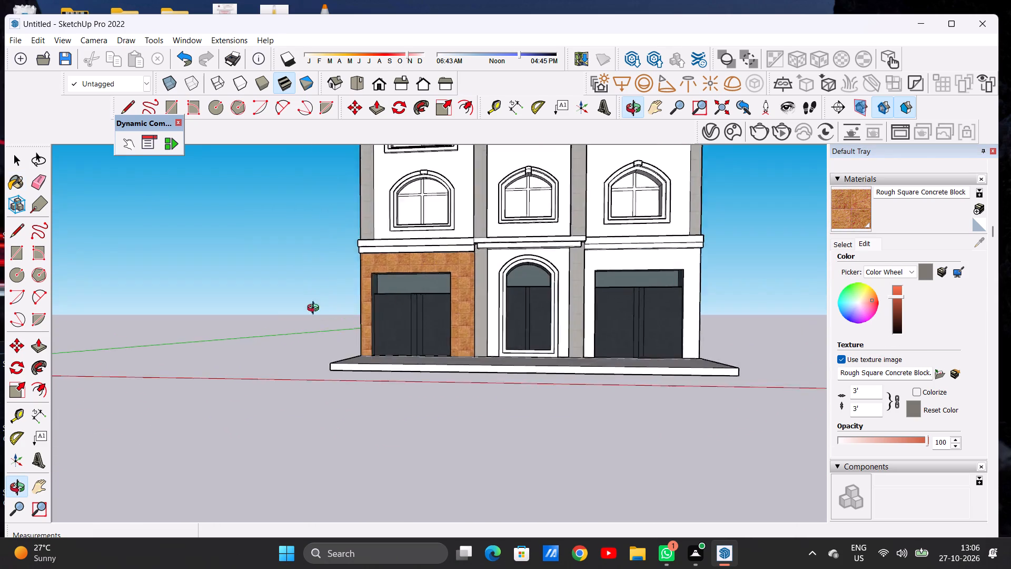
pyautogui.moveTo(315, 309); pyautogui.dragTo(332, 338, button='middle')
pyautogui.scroll(13, 396, 281)
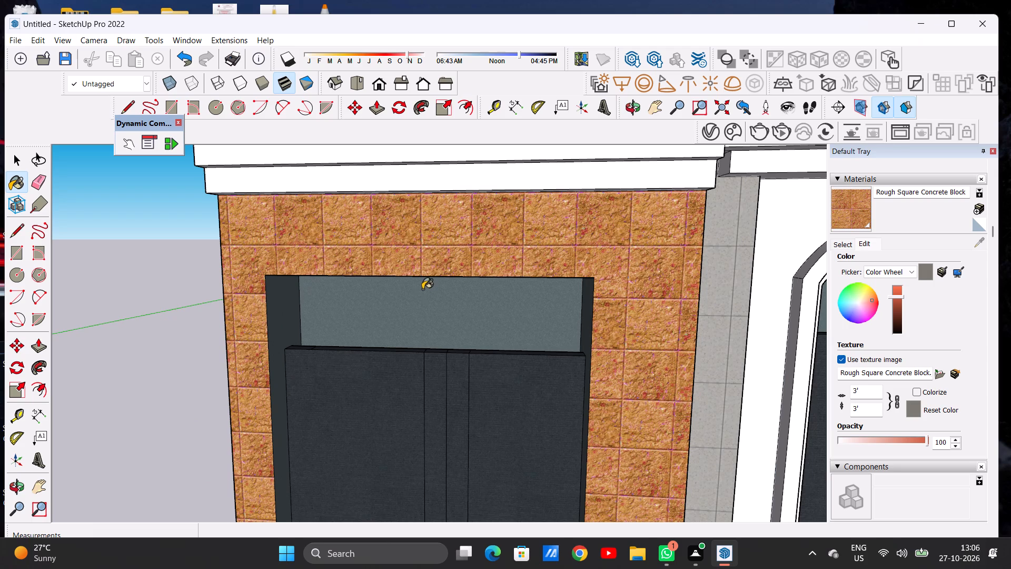
pyautogui.scroll(-15, 422, 289)
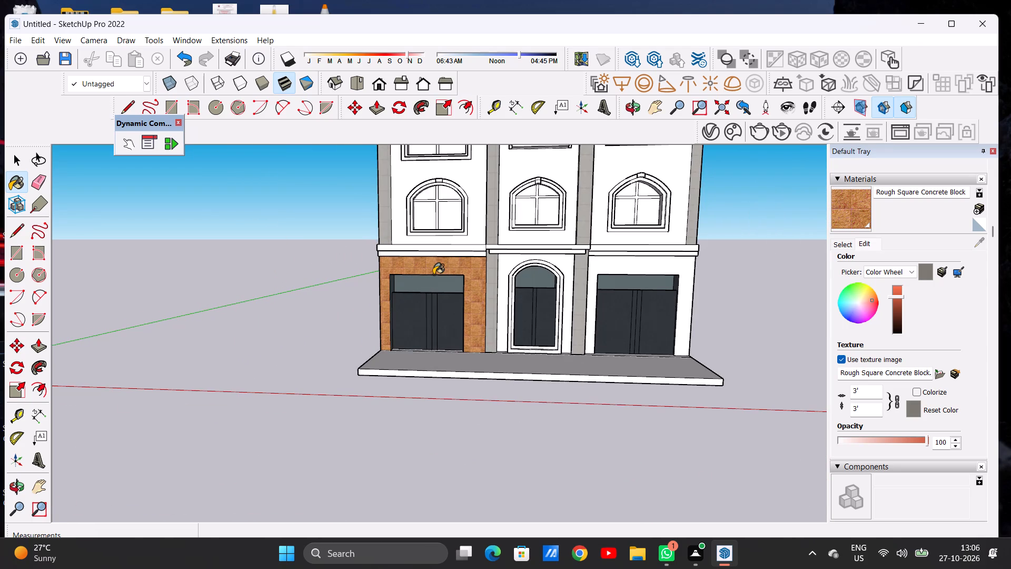
pyautogui.scroll(5, 645, 271)
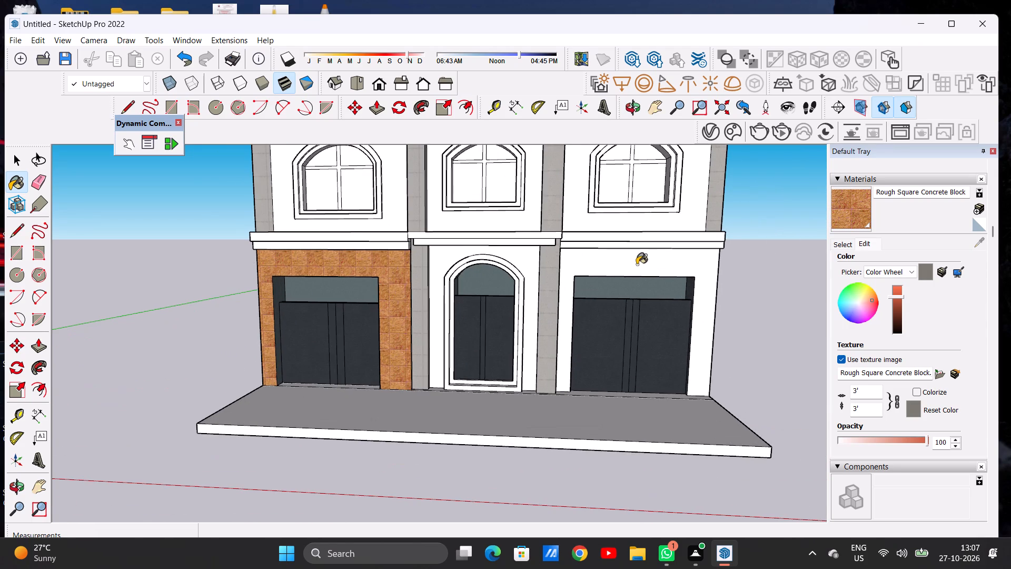
pyautogui.click(637, 264)
# Paint the narrow white side face between the left clad wall and the adjacent pilaster with Rough Square Concrete Block.
pyautogui.scroll(-4, 604, 268)
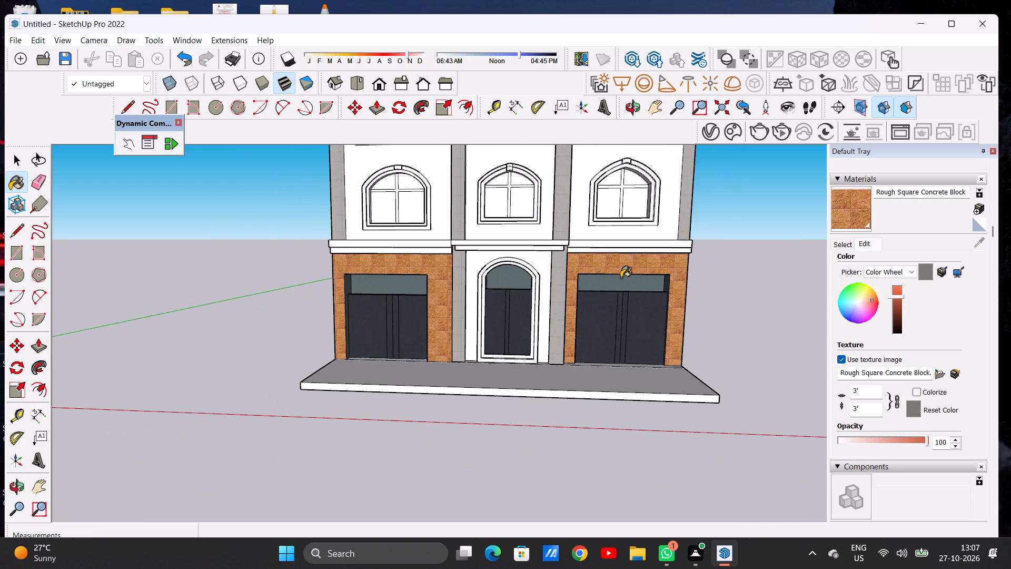
pyautogui.moveTo(613, 271); pyautogui.dragTo(651, 253, button='middle')
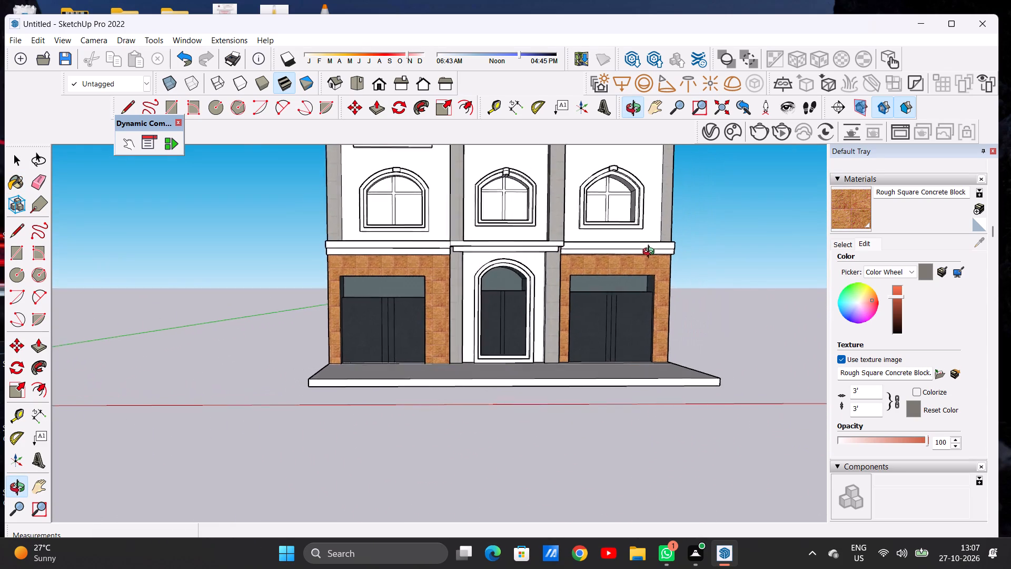
pyautogui.moveTo(651, 253); pyautogui.dragTo(646, 258, button='middle')
pyautogui.scroll(-11, 465, 317)
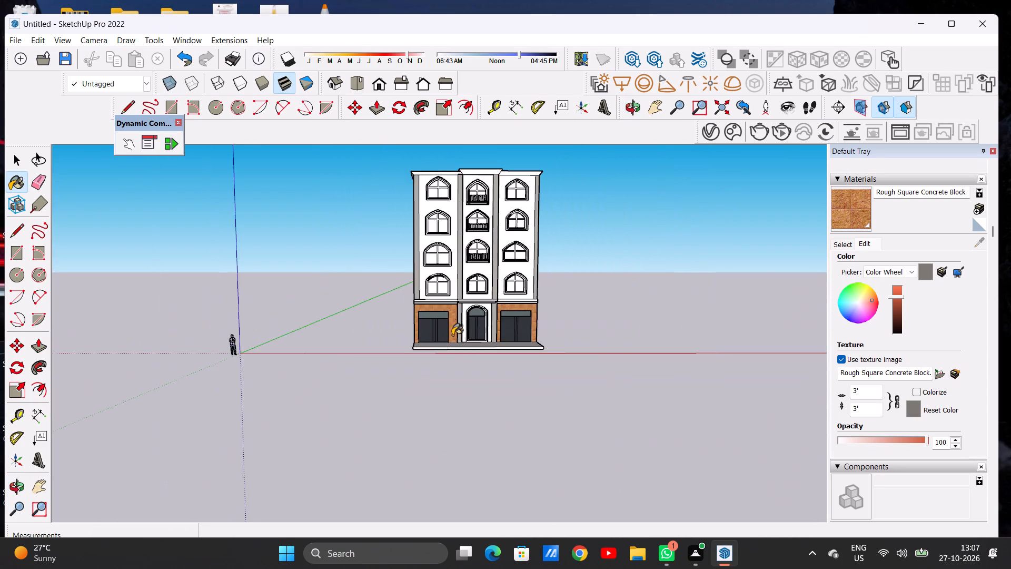
pyautogui.scroll(17, 453, 307)
pyautogui.moveTo(448, 312); pyautogui.dragTo(221, 323, button='middle')
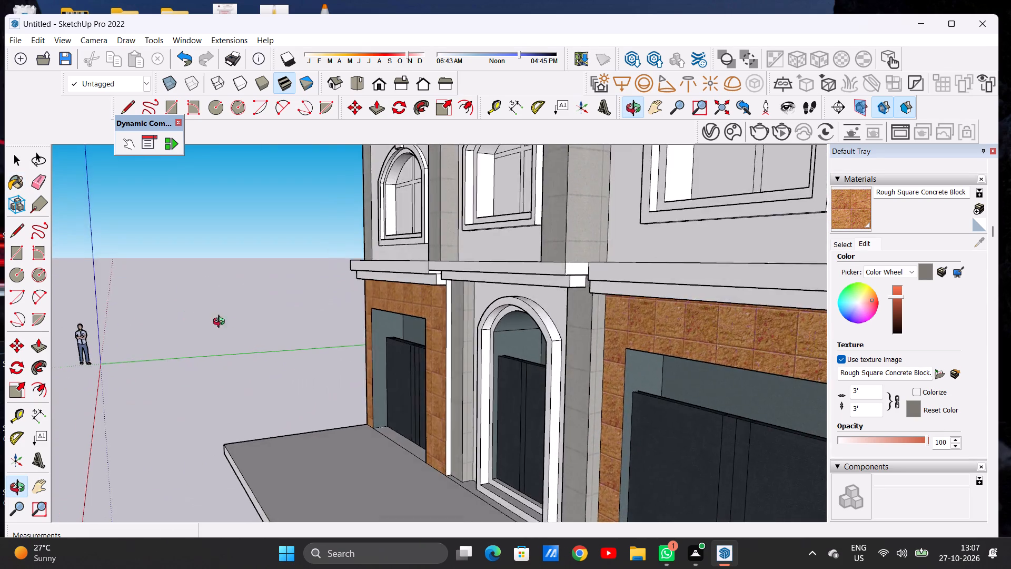
pyautogui.moveTo(221, 323); pyautogui.dragTo(252, 327, button='middle')
pyautogui.scroll(1, 255, 326)
pyautogui.scroll(14, 468, 337)
pyautogui.click(494, 315)
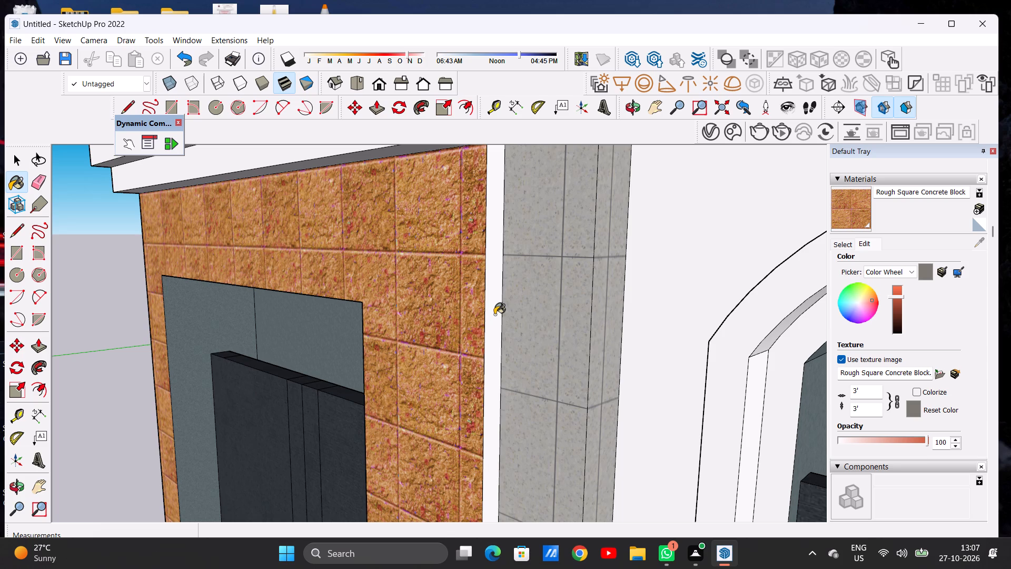
# Examine the orange-brown block cladding on the ground-floor walls from several angles, close up and against the whole façade.
pyautogui.scroll(-20, 467, 296)
pyautogui.scroll(-1, 467, 296)
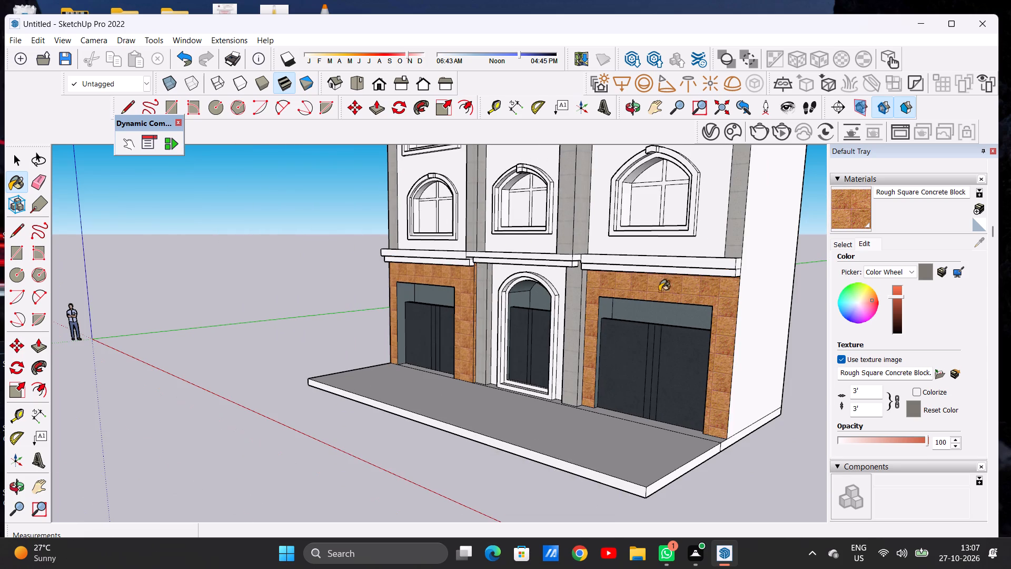
pyautogui.moveTo(712, 292); pyautogui.dragTo(756, 281, button='middle')
pyautogui.moveTo(404, 300); pyautogui.dragTo(663, 286, button='middle')
pyautogui.moveTo(361, 306); pyautogui.dragTo(474, 308, button='middle')
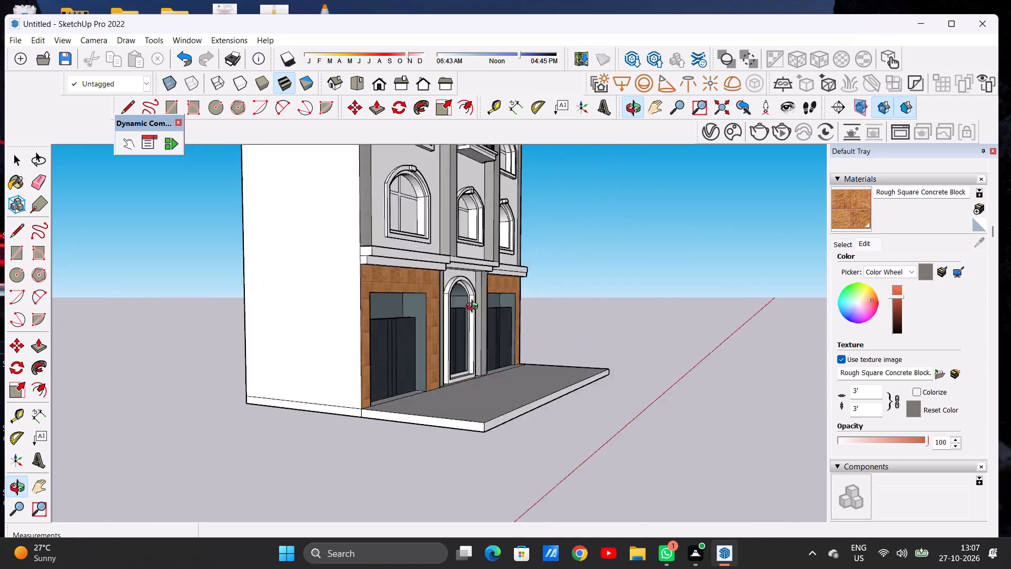
pyautogui.moveTo(474, 308); pyautogui.dragTo(265, 305, button='middle')
pyautogui.scroll(-5, 278, 305)
pyautogui.scroll(-10, 437, 316)
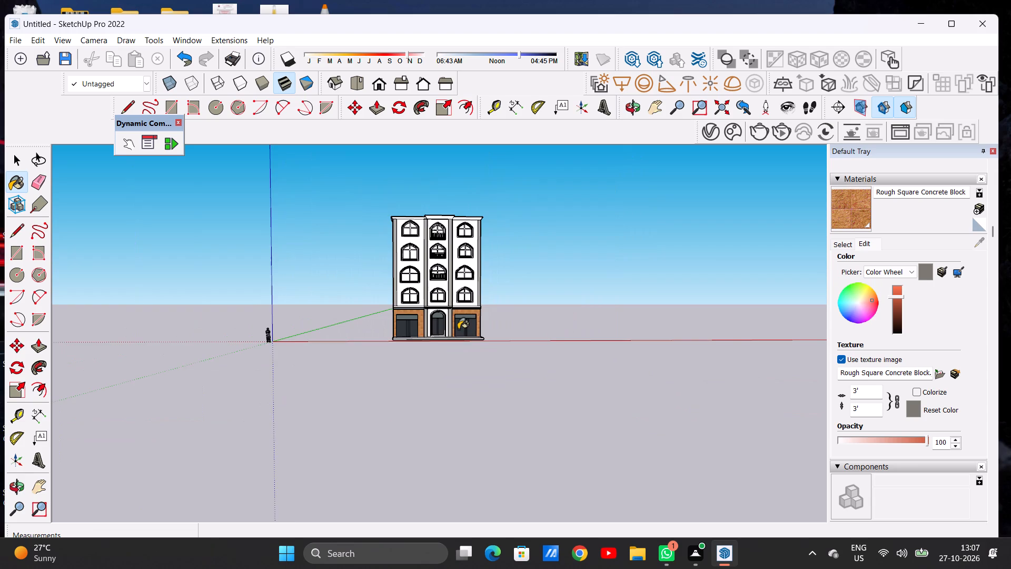
pyautogui.scroll(-3, 458, 329)
pyautogui.scroll(8, 447, 291)
pyautogui.scroll(6, 447, 337)
pyautogui.moveTo(286, 476); pyautogui.dragTo(276, 453, button='middle')
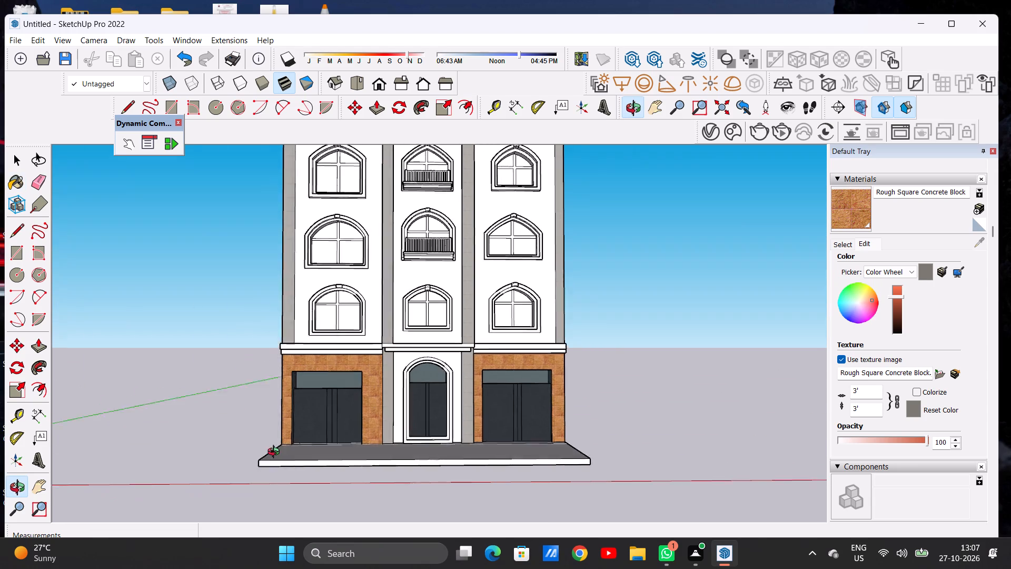
pyautogui.moveTo(276, 453); pyautogui.dragTo(275, 492, button='middle')
pyautogui.scroll(7, 319, 432)
pyautogui.moveTo(217, 443); pyautogui.dragTo(204, 444, button='middle')
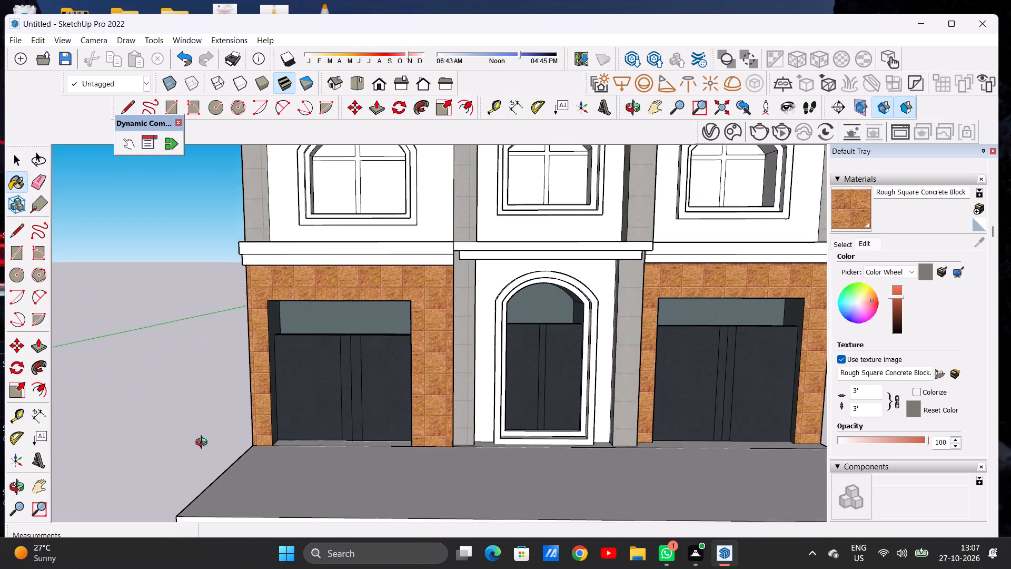
pyautogui.moveTo(204, 444); pyautogui.dragTo(287, 445, button='middle')
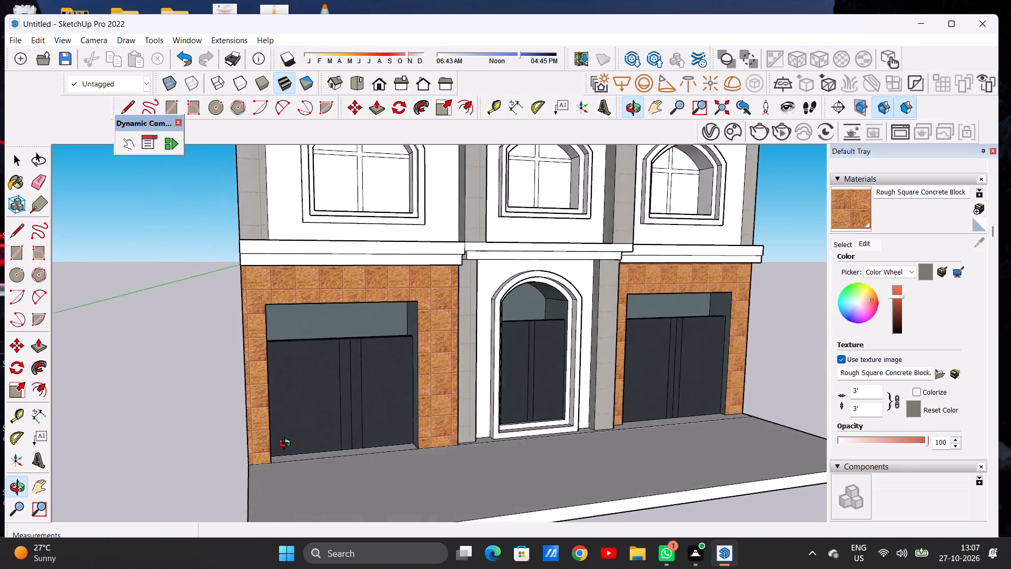
pyautogui.moveTo(287, 445); pyautogui.dragTo(249, 436, button='middle')
pyautogui.scroll(1, 249, 436)
pyautogui.scroll(-9, 315, 419)
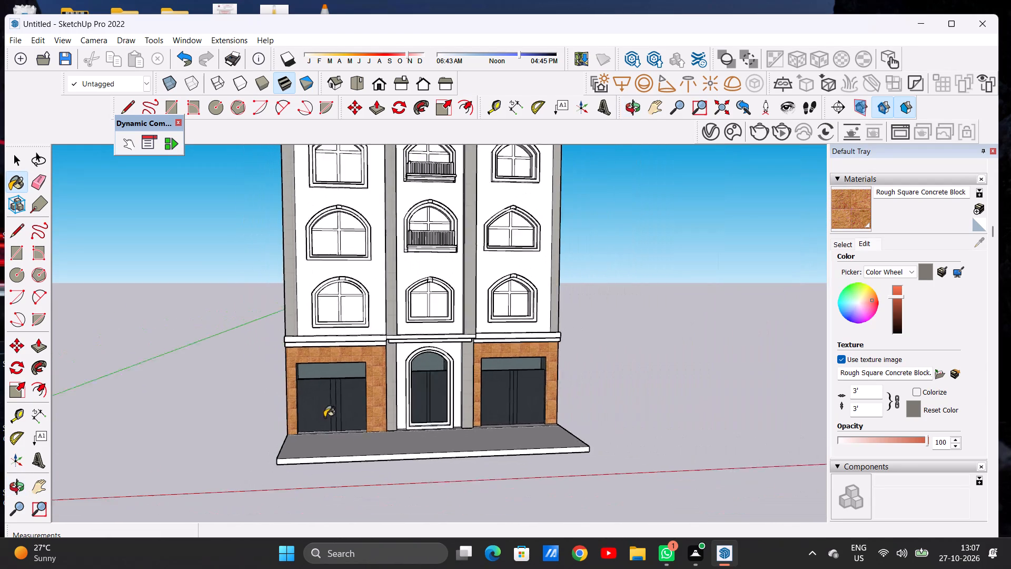
pyautogui.scroll(-1, 324, 417)
pyautogui.moveTo(360, 433); pyautogui.dragTo(348, 411, button='middle')
pyautogui.scroll(7, 360, 408)
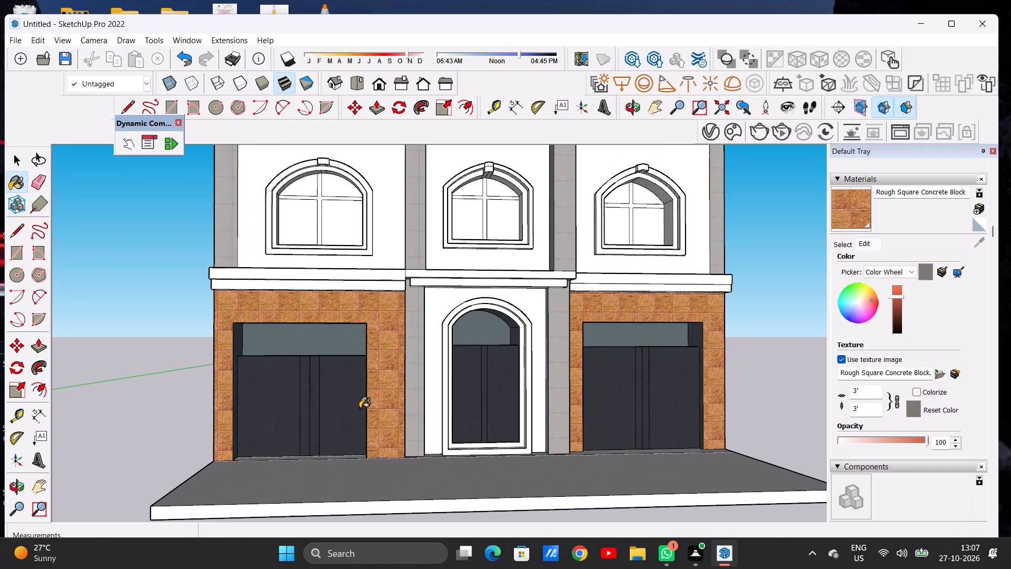
pyautogui.scroll(6, 380, 407)
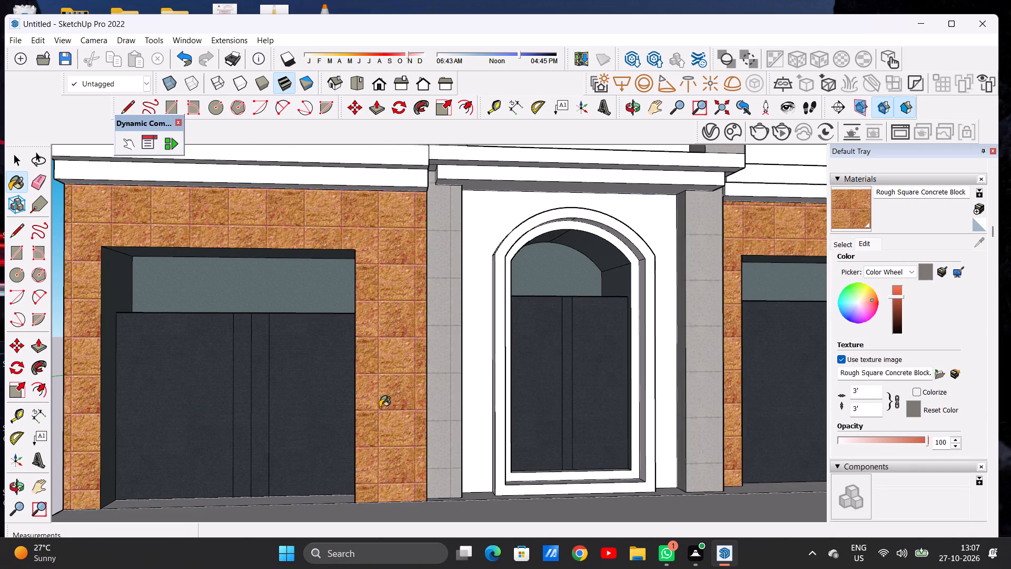
pyautogui.scroll(-6, 382, 396)
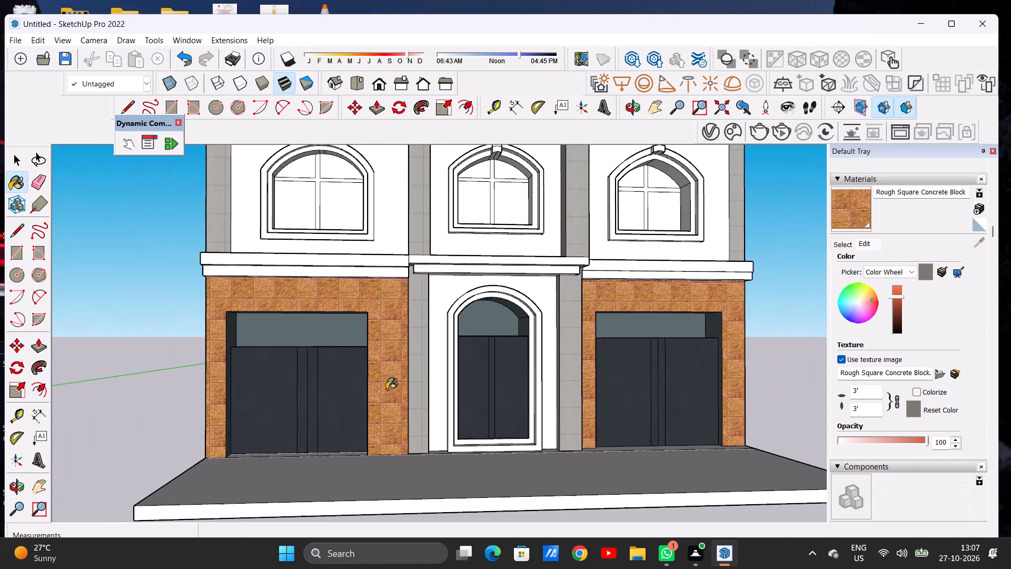
pyautogui.press('space')
pyautogui.scroll(-7, 419, 375)
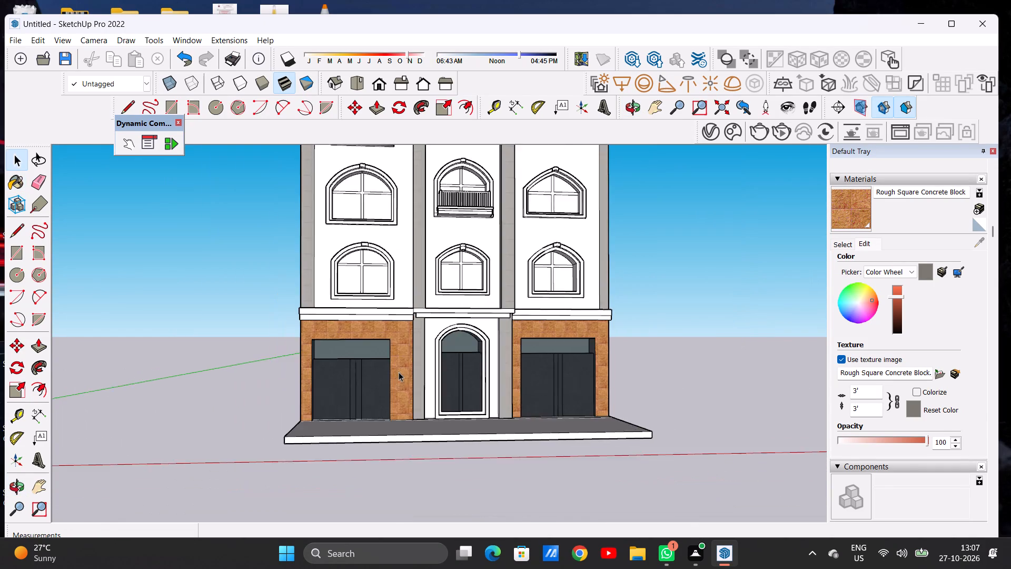
pyautogui.scroll(-13, 399, 372)
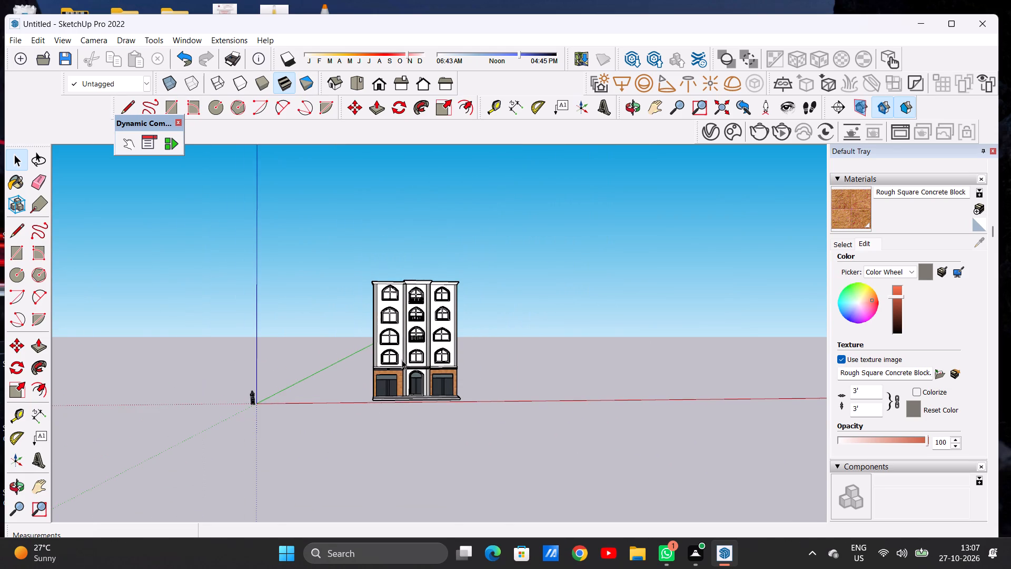
pyautogui.scroll(8, 403, 338)
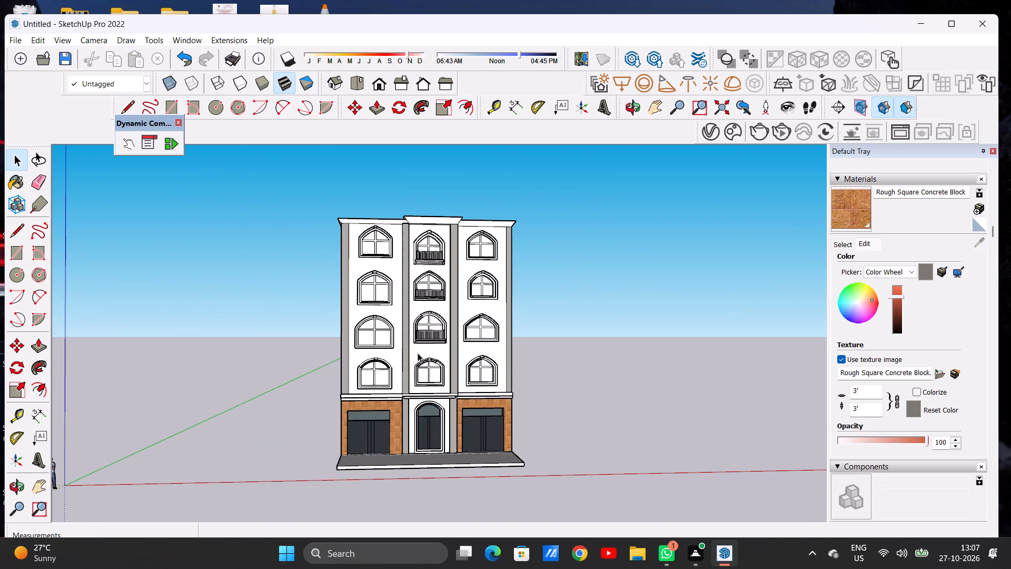
# Darken the Rough Square Concrete Block material slightly by lowering its color brightness, and check the ground-floor cladding.
pyautogui.click(898, 302)
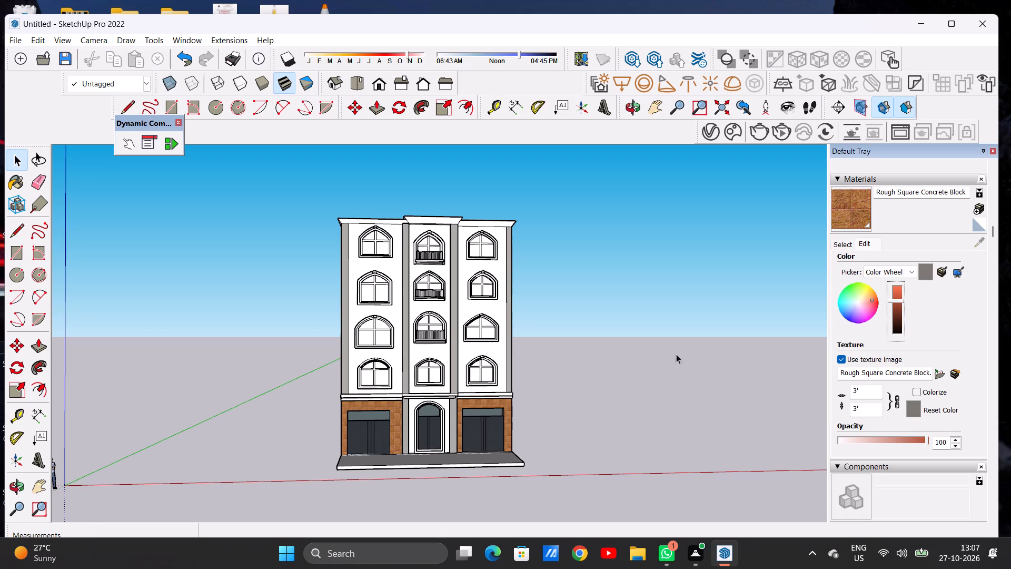
pyautogui.scroll(20, 395, 399)
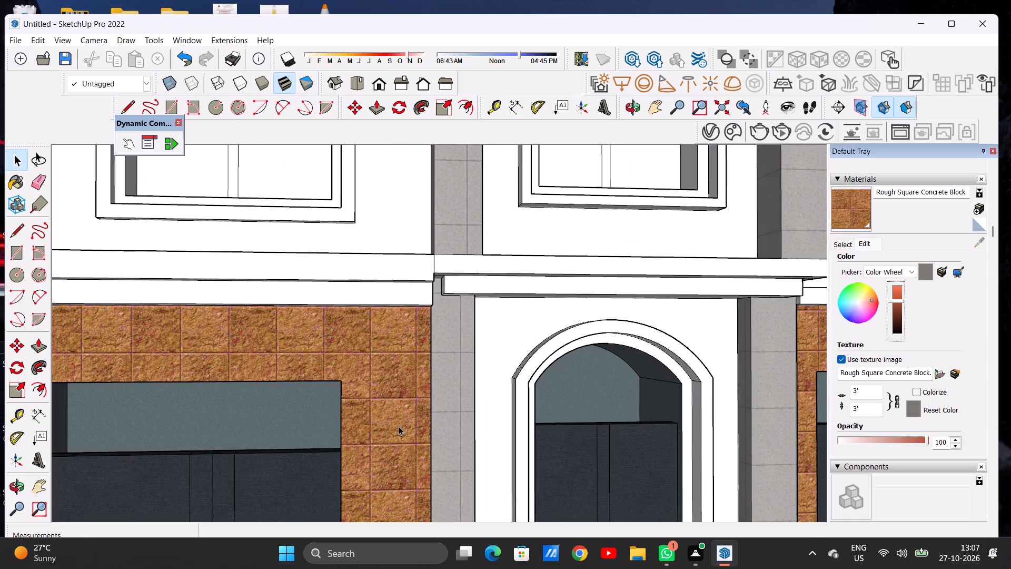
pyautogui.scroll(-16, 412, 396)
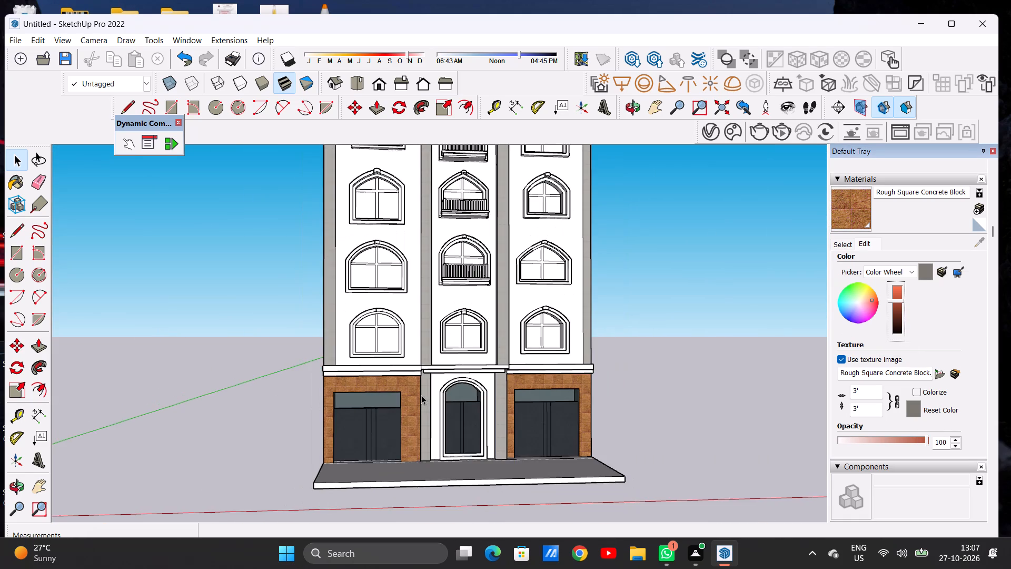
pyautogui.scroll(-6, 420, 403)
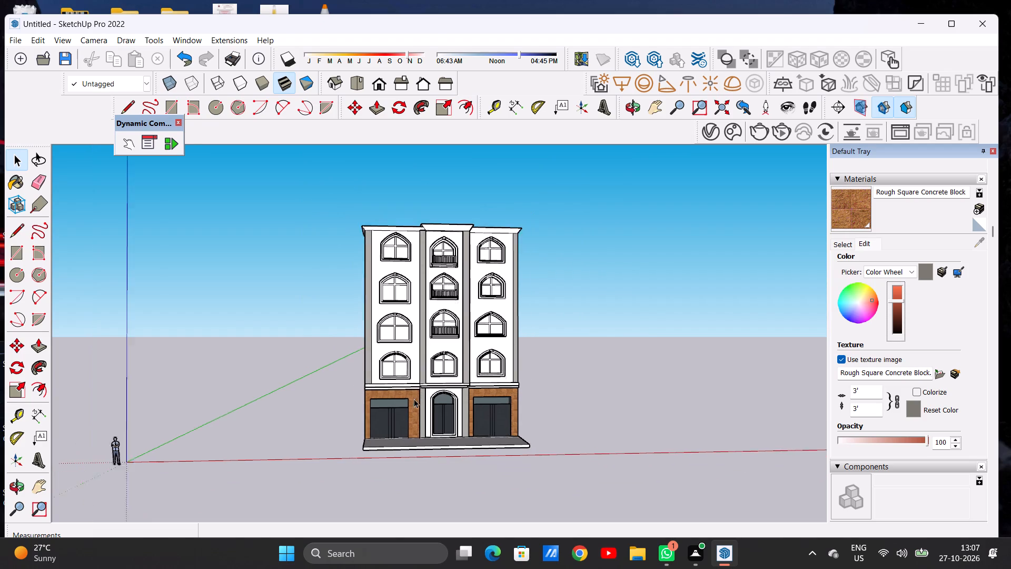
pyautogui.scroll(-1, 414, 399)
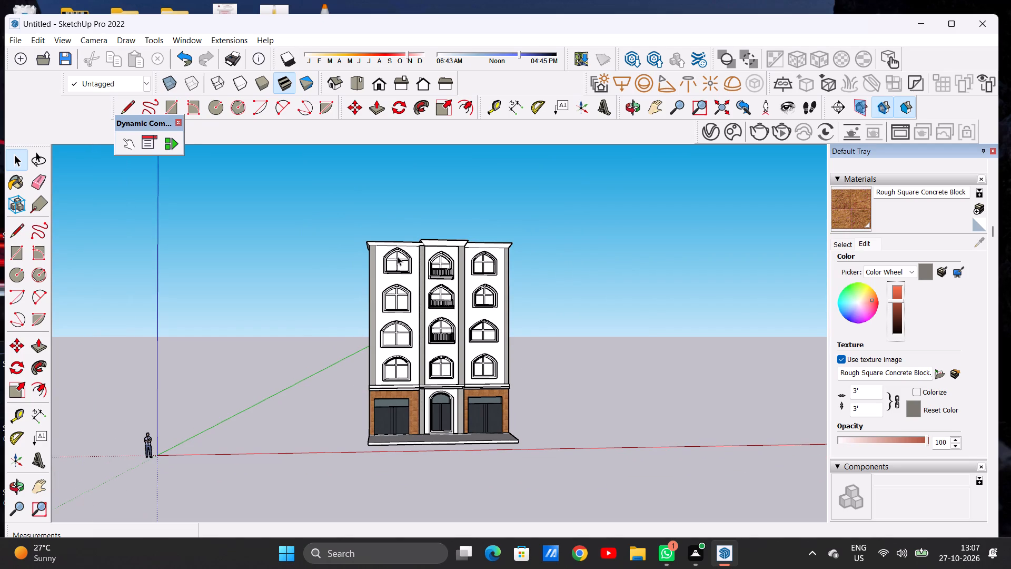
# Push/Pull the top face of the projecting central cornice section upward by about 4 11/16".
pyautogui.scroll(14, 384, 236)
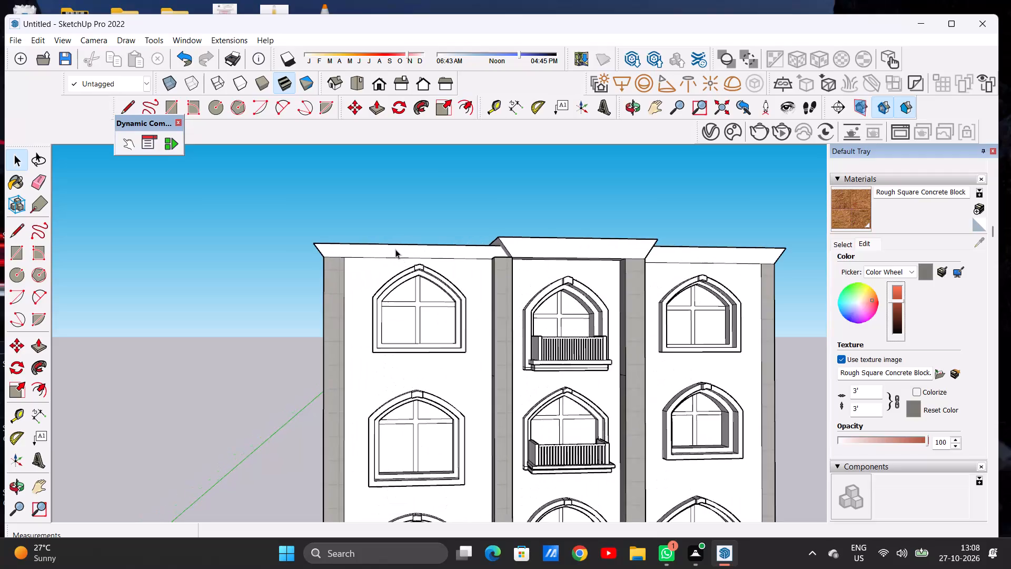
pyautogui.scroll(1, 395, 249)
pyautogui.moveTo(391, 243); pyautogui.dragTo(379, 347, button='middle')
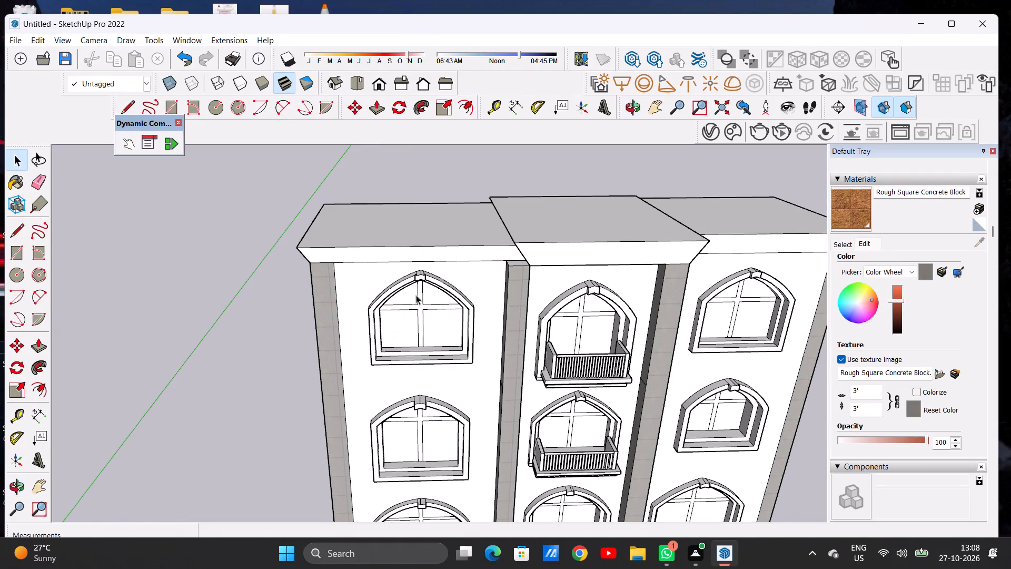
pyautogui.scroll(2, 477, 244)
pyautogui.scroll(-4, 445, 255)
pyautogui.moveTo(449, 274); pyautogui.dragTo(444, 242, button='middle')
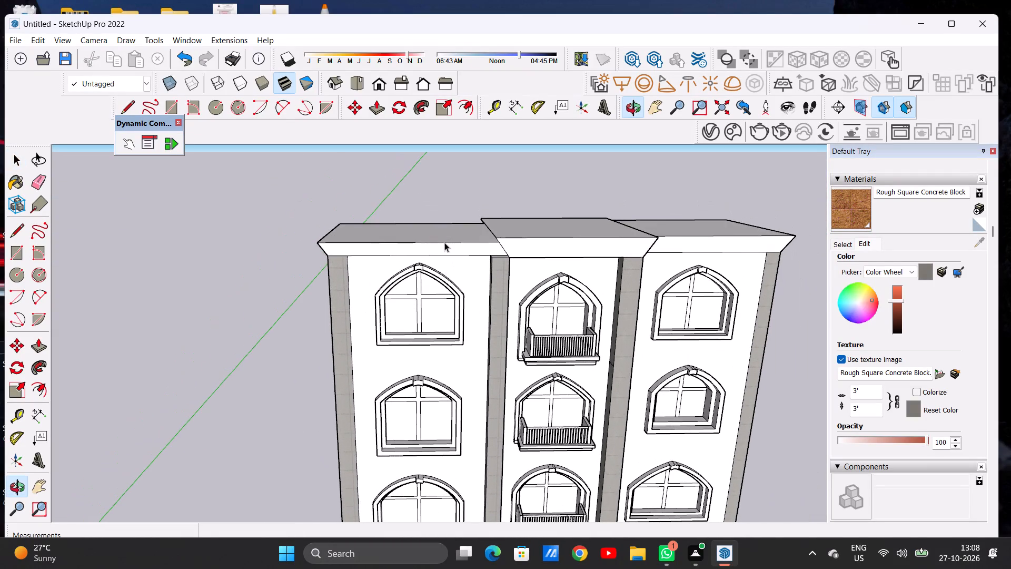
pyautogui.scroll(3, 451, 253)
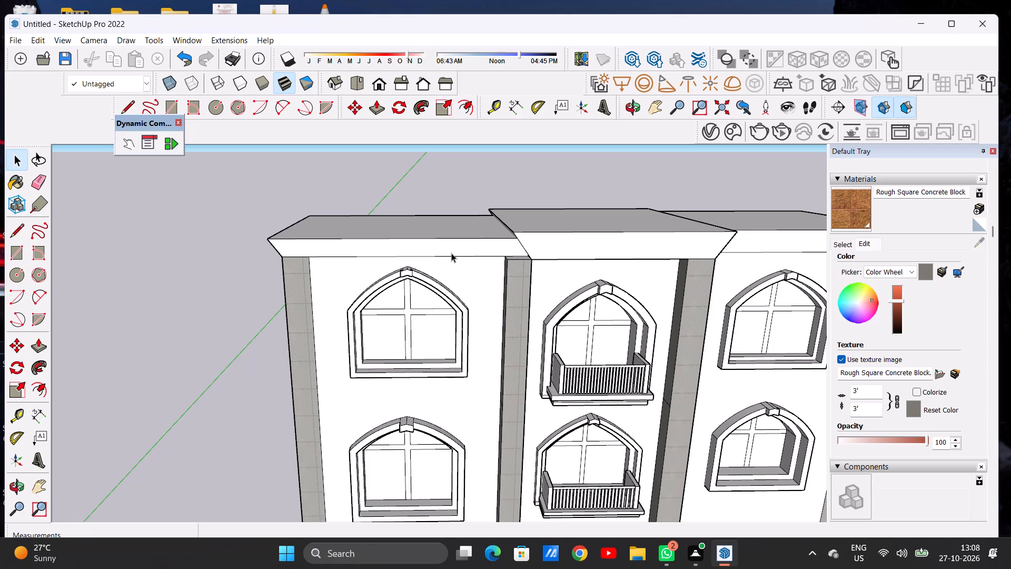
pyautogui.scroll(-6, 452, 253)
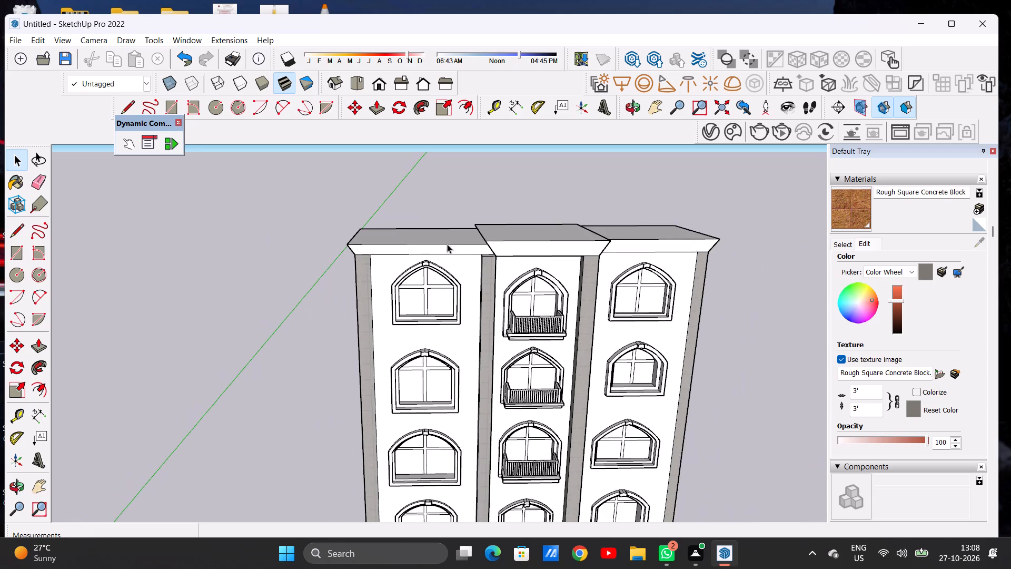
pyautogui.scroll(6, 509, 237)
pyautogui.press('p')
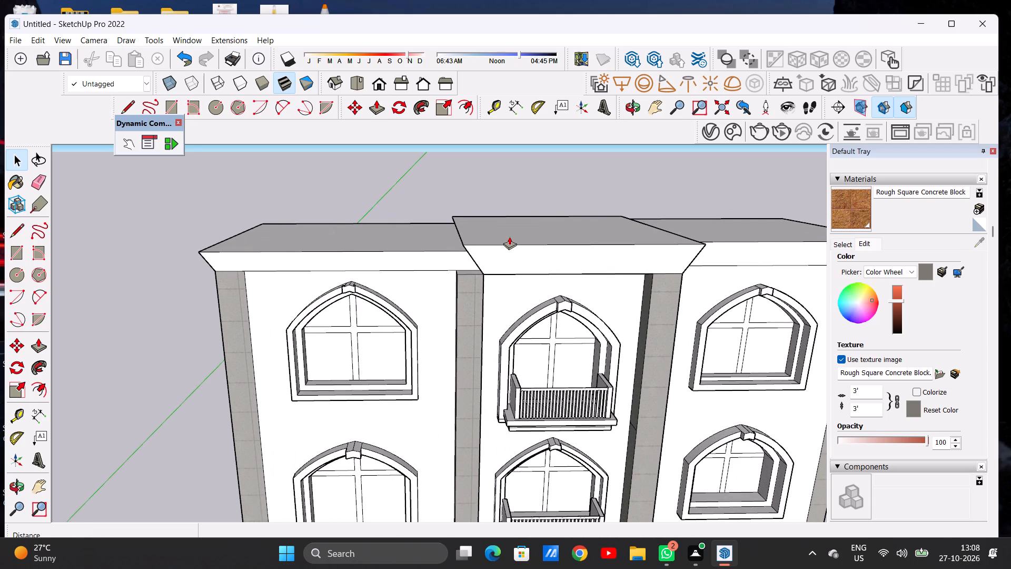
pyautogui.scroll(4, 520, 227)
pyautogui.scroll(-1, 520, 227)
pyautogui.scroll(1, 520, 227)
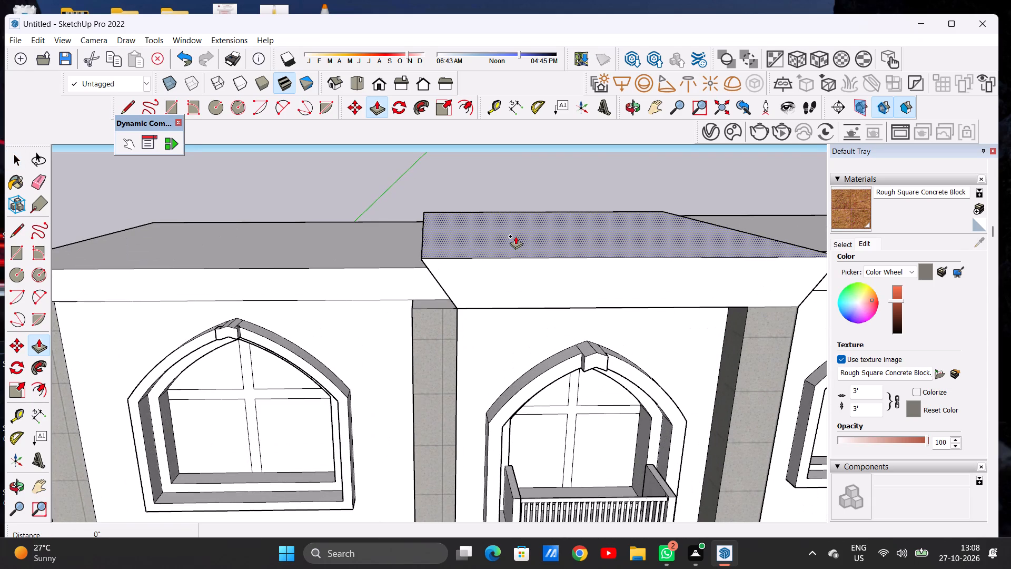
pyautogui.click(516, 236)
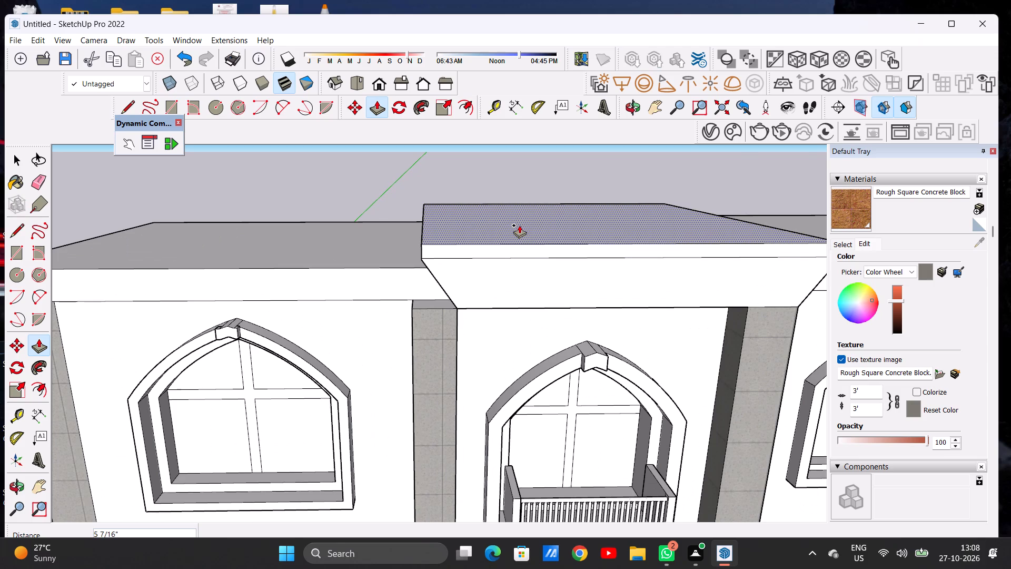
pyautogui.click(520, 227)
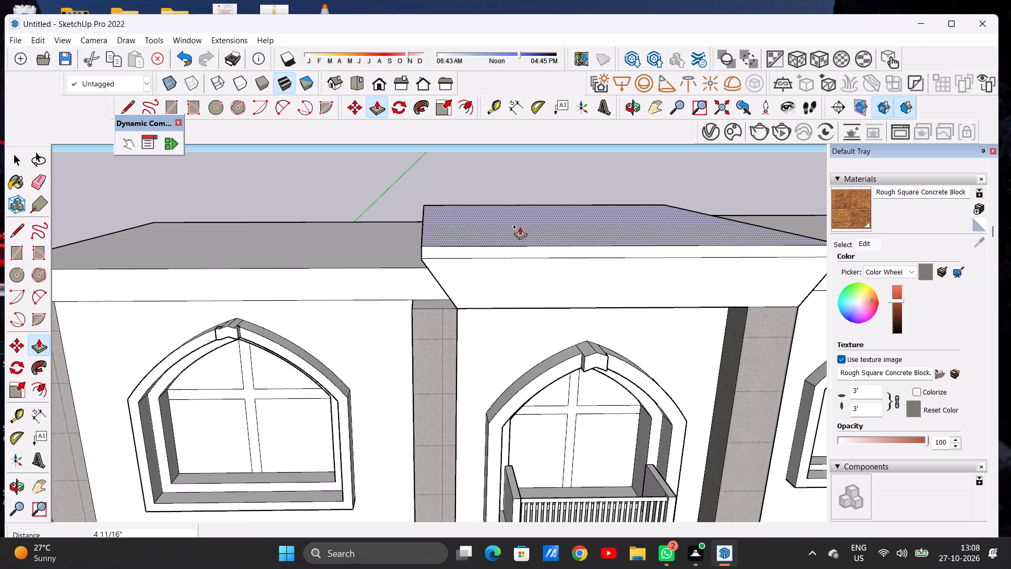
# Push/Pull the top face of the left cornice section upward by about 4 3/8".
pyautogui.scroll(-7, 441, 230)
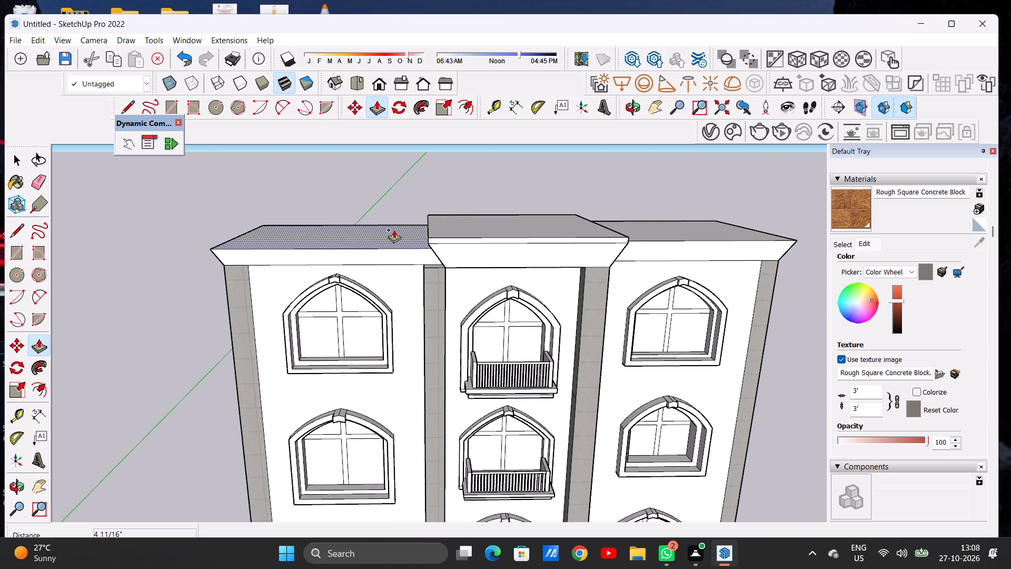
pyautogui.scroll(6, 400, 236)
pyautogui.click(401, 242)
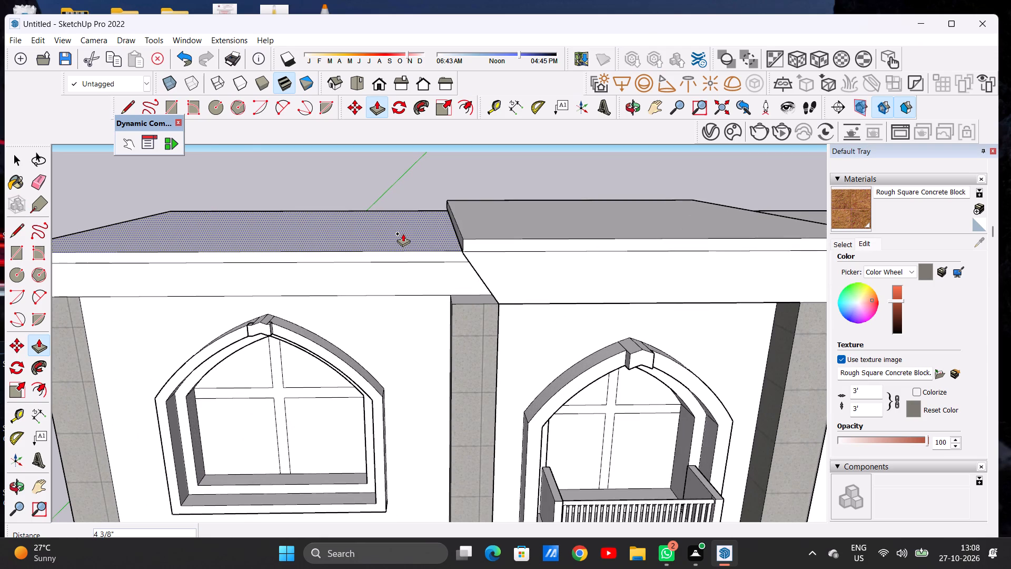
pyautogui.click(403, 233)
# Push/Pull the top face of the right cornice section upward by about 4".
pyautogui.scroll(-6, 404, 233)
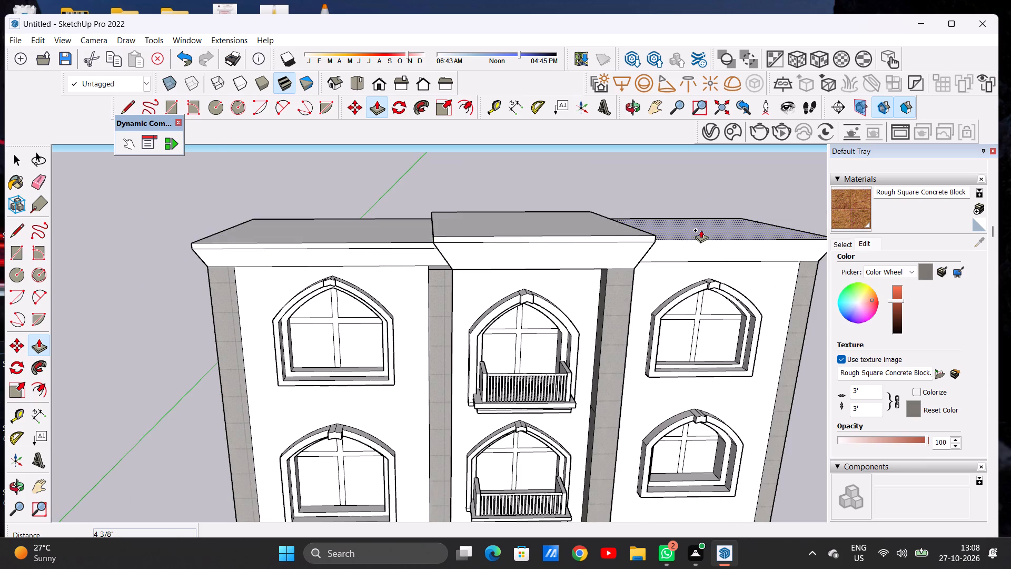
pyautogui.scroll(5, 701, 230)
pyautogui.click(700, 230)
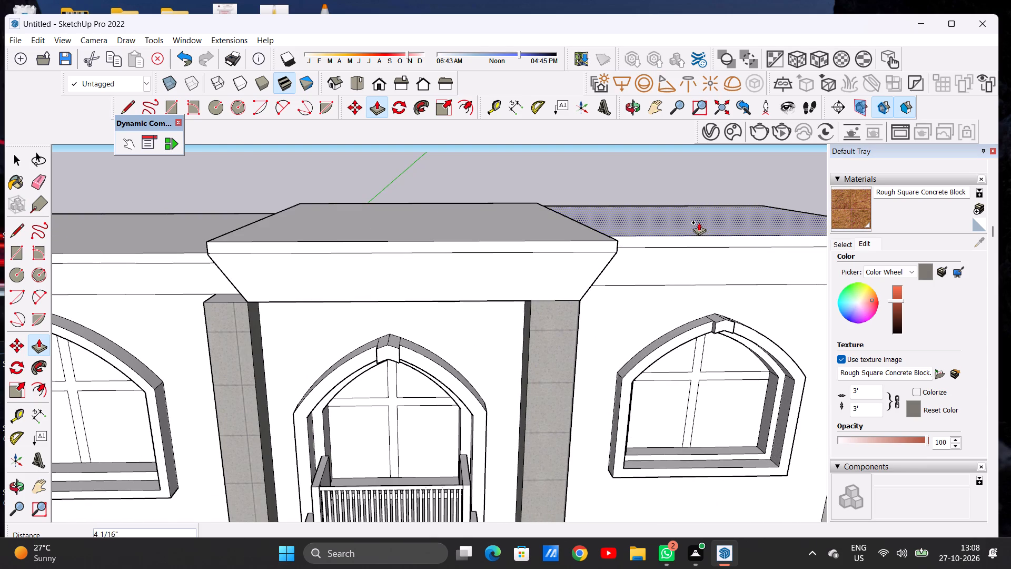
pyautogui.click(699, 222)
pyautogui.press('space')
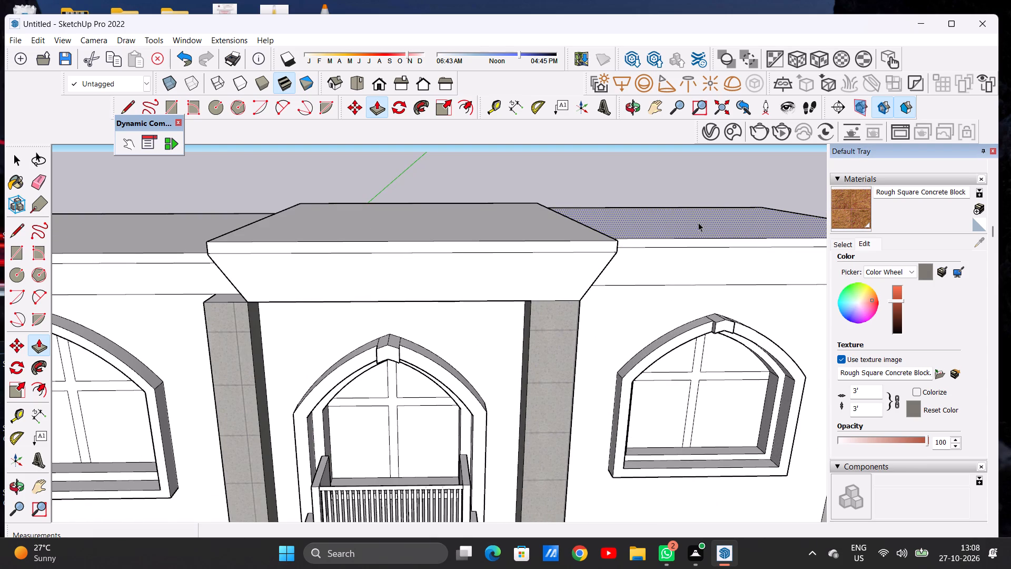
# Review the thickened cornice and the overall front façade from above and from a distance.
pyautogui.scroll(-16, 489, 264)
pyautogui.moveTo(546, 267); pyautogui.dragTo(468, 207, button='middle')
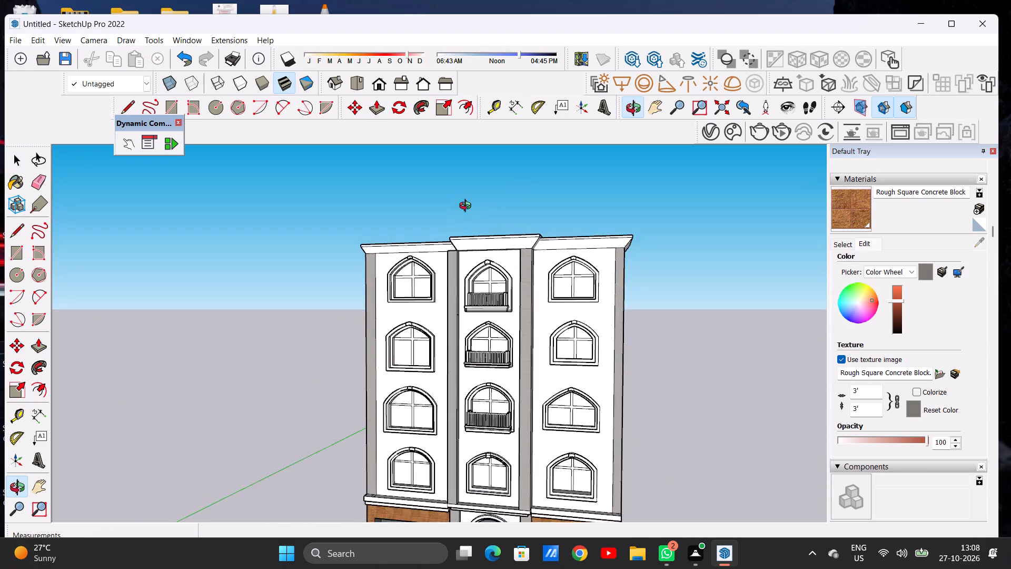
pyautogui.moveTo(468, 207); pyautogui.dragTo(512, 234, button='middle')
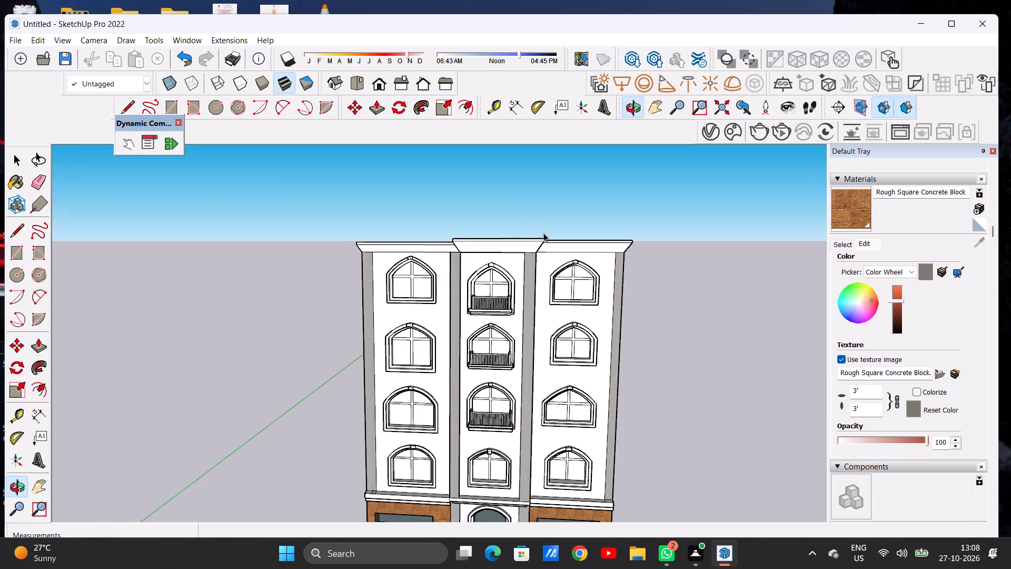
pyautogui.scroll(-11, 570, 220)
pyautogui.scroll(-2, 514, 342)
pyautogui.scroll(6, 514, 342)
pyautogui.scroll(-4, 501, 348)
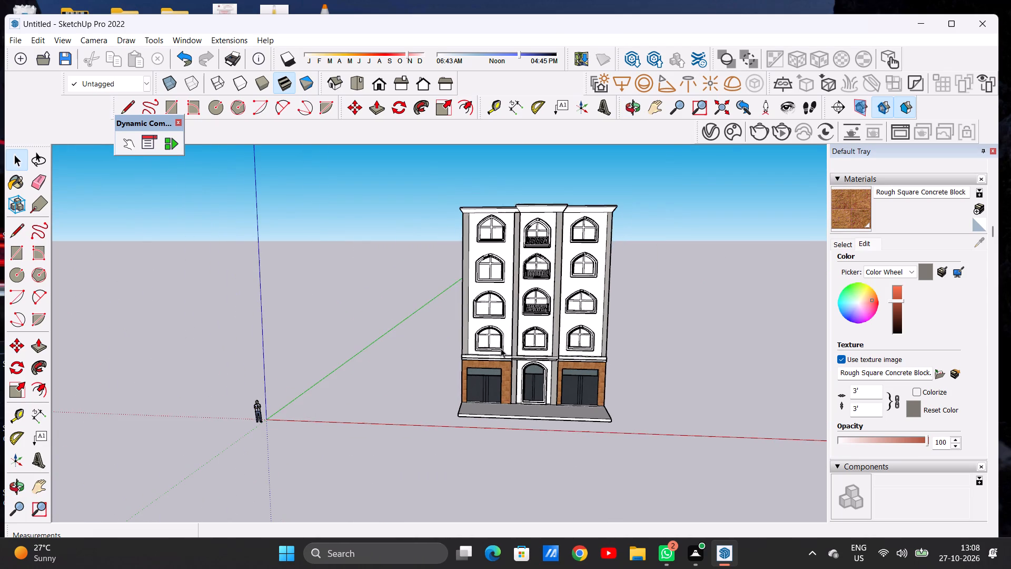
# Paint both front bands of the left ledge above the ground floor with Formica Graystone from the Synthetic Surfaces collection.
pyautogui.scroll(15, 503, 332)
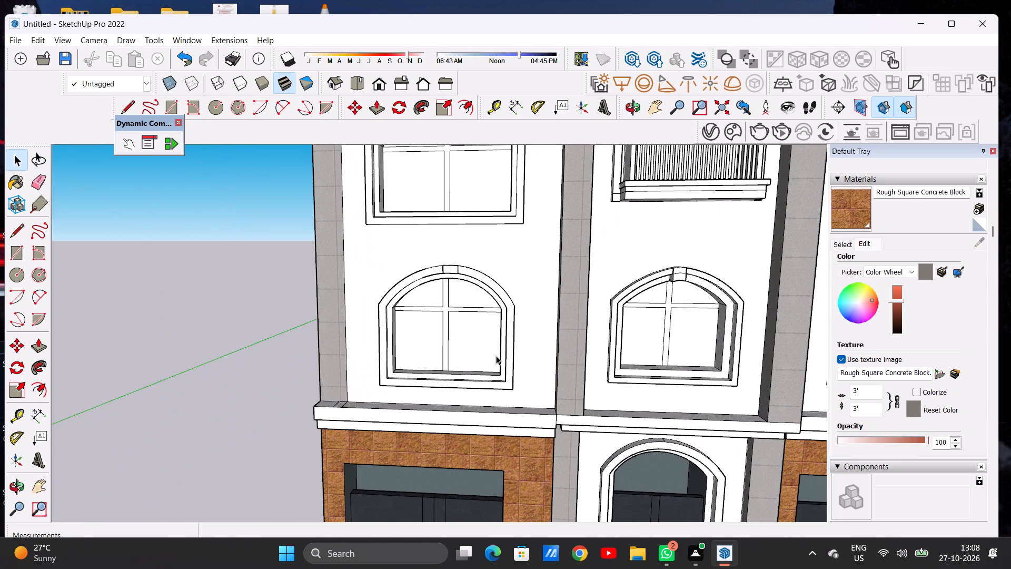
pyautogui.scroll(-5, 503, 307)
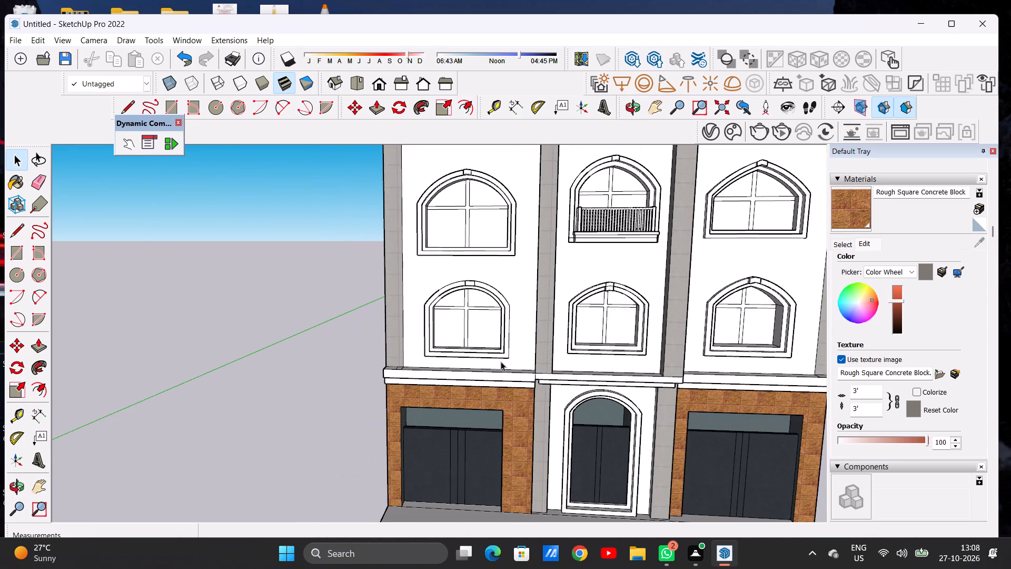
pyautogui.scroll(6, 501, 362)
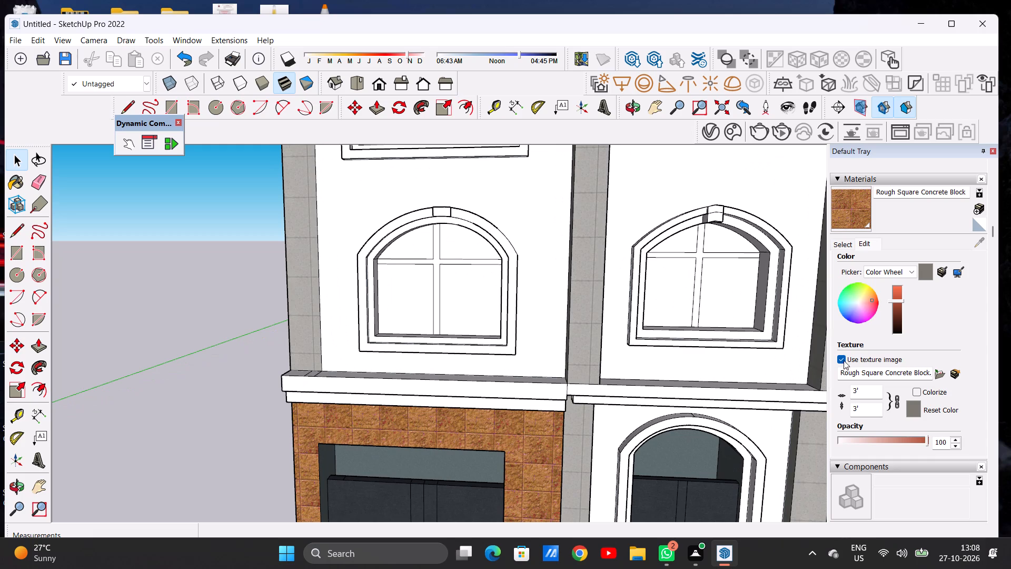
pyautogui.click(839, 249)
pyautogui.click(911, 259)
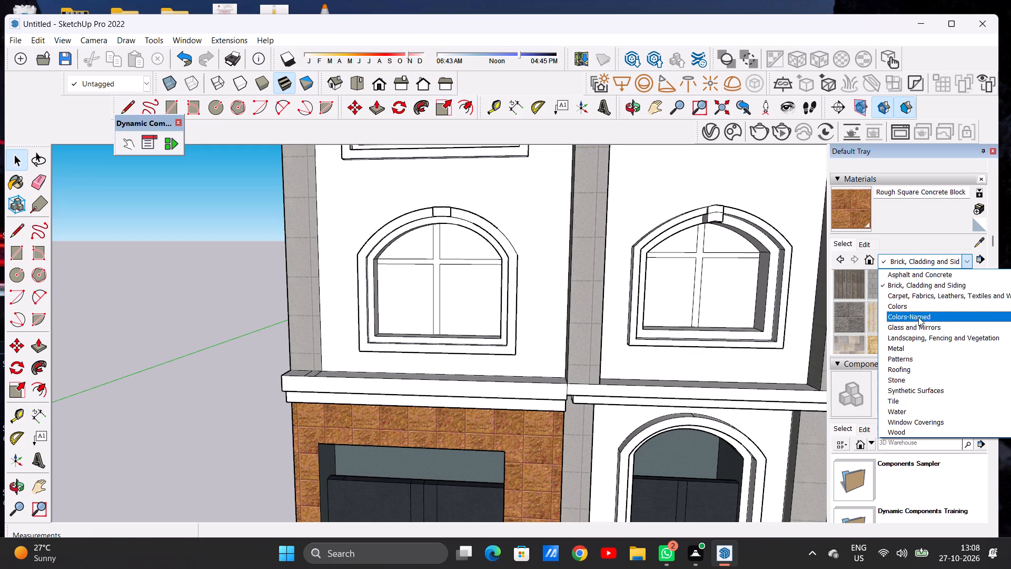
pyautogui.click(915, 395)
pyautogui.click(916, 295)
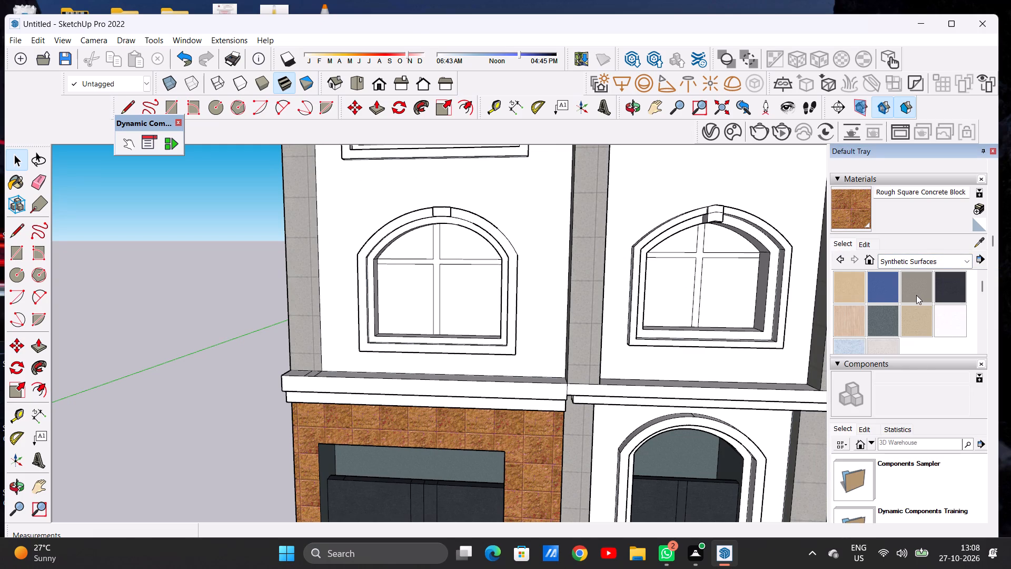
pyautogui.scroll(14, 303, 391)
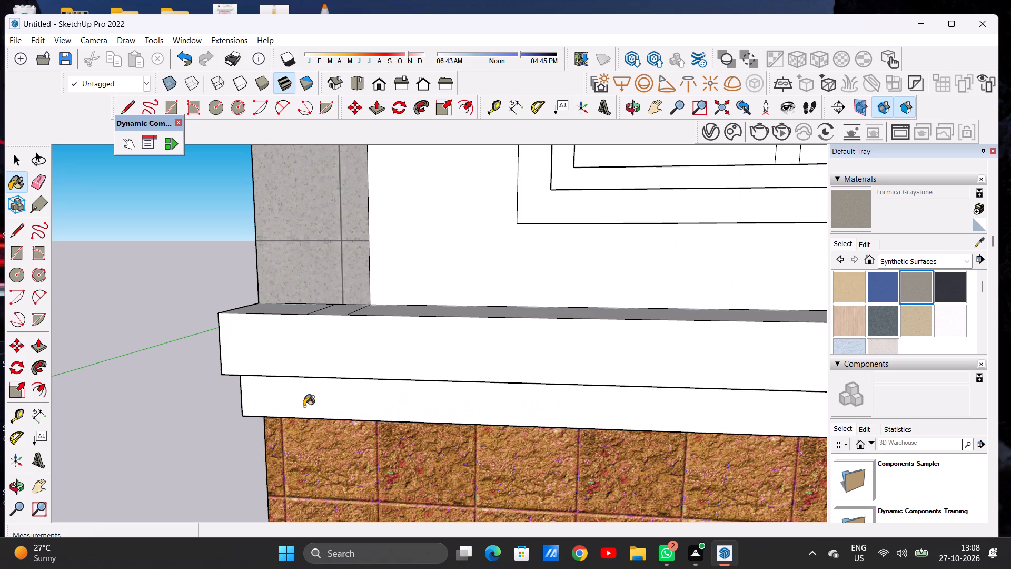
pyautogui.click(304, 406)
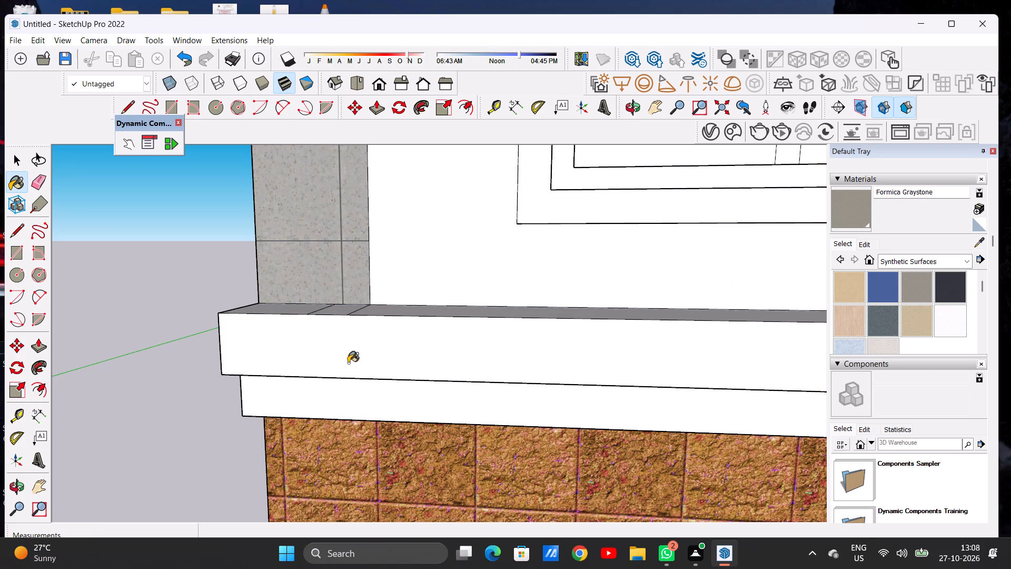
pyautogui.click(348, 363)
# Paint the three top faces of the left ledge with Formica Graystone.
pyautogui.scroll(-7, 349, 381)
pyautogui.moveTo(328, 358); pyautogui.dragTo(313, 445, button='middle')
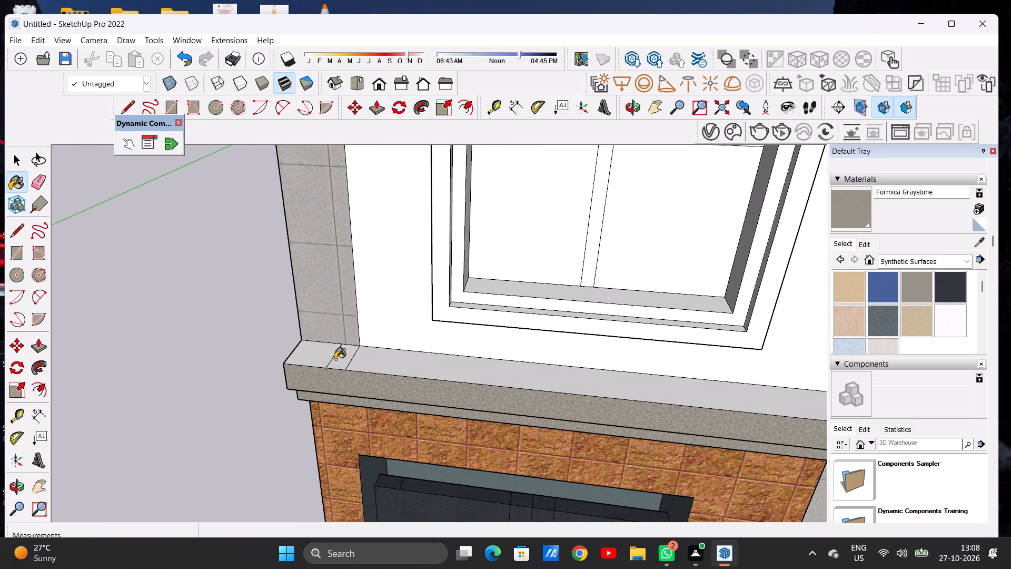
pyautogui.scroll(11, 335, 359)
pyautogui.click(303, 359)
pyautogui.click(361, 364)
pyautogui.click(431, 372)
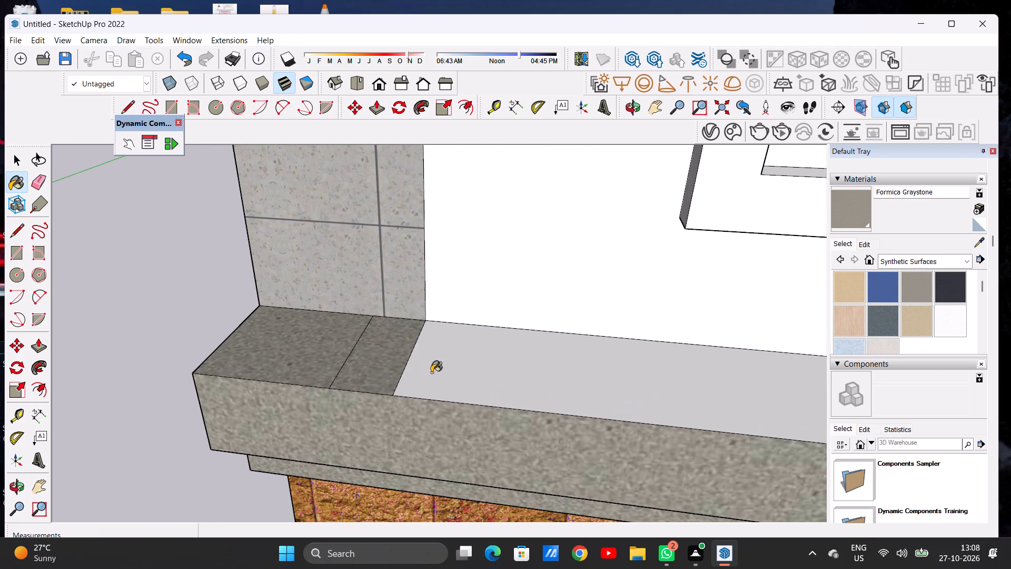
# Paint the undersides and outer end faces of the left ledge's two bands with Formica Graystone.
pyautogui.scroll(-20, 390, 368)
pyautogui.scroll(-2, 430, 353)
pyautogui.scroll(3, 423, 378)
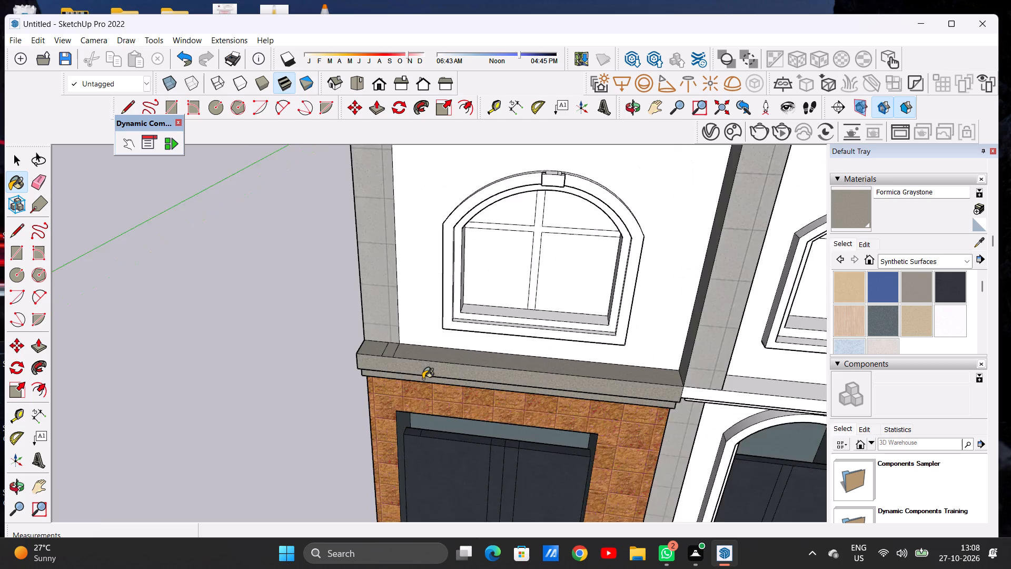
pyautogui.scroll(3, 423, 379)
pyautogui.moveTo(355, 399); pyautogui.dragTo(411, 300, button='middle')
pyautogui.scroll(1, 385, 373)
pyautogui.scroll(-1, 385, 373)
pyautogui.scroll(3, 385, 373)
pyautogui.moveTo(347, 396); pyautogui.dragTo(379, 326, button='middle')
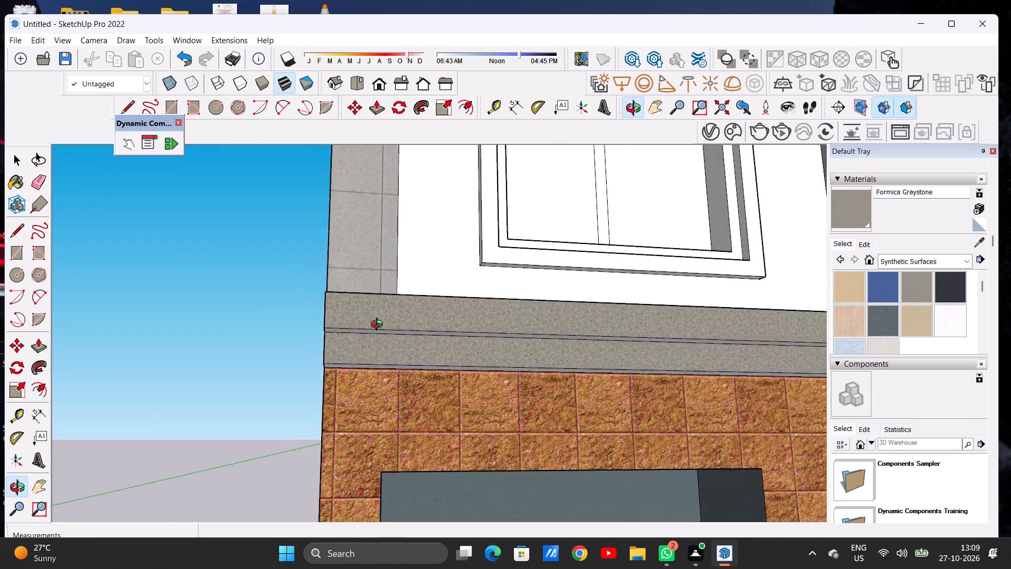
pyautogui.moveTo(379, 326); pyautogui.dragTo(434, 299, button='middle')
pyautogui.scroll(2, 350, 356)
pyautogui.scroll(-1, 350, 356)
pyautogui.scroll(5, 350, 356)
pyautogui.click(360, 343)
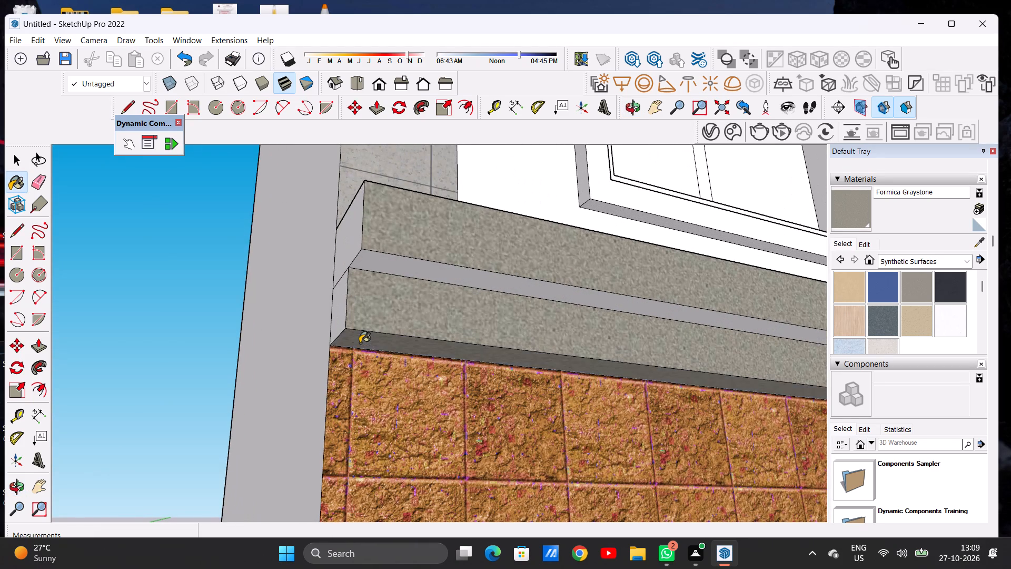
pyautogui.click(399, 263)
pyautogui.click(340, 307)
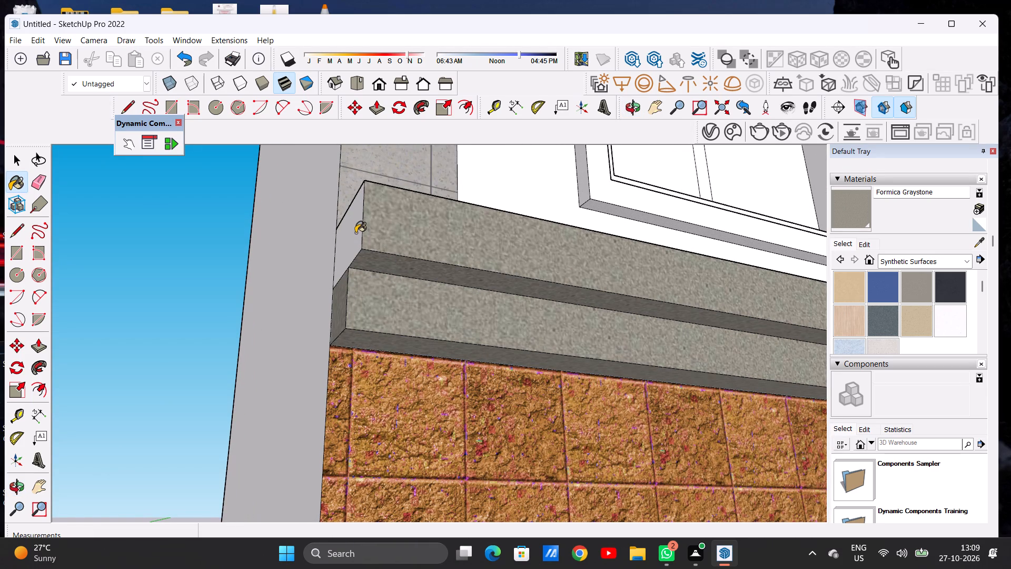
pyautogui.click(356, 231)
pyautogui.scroll(-12, 304, 325)
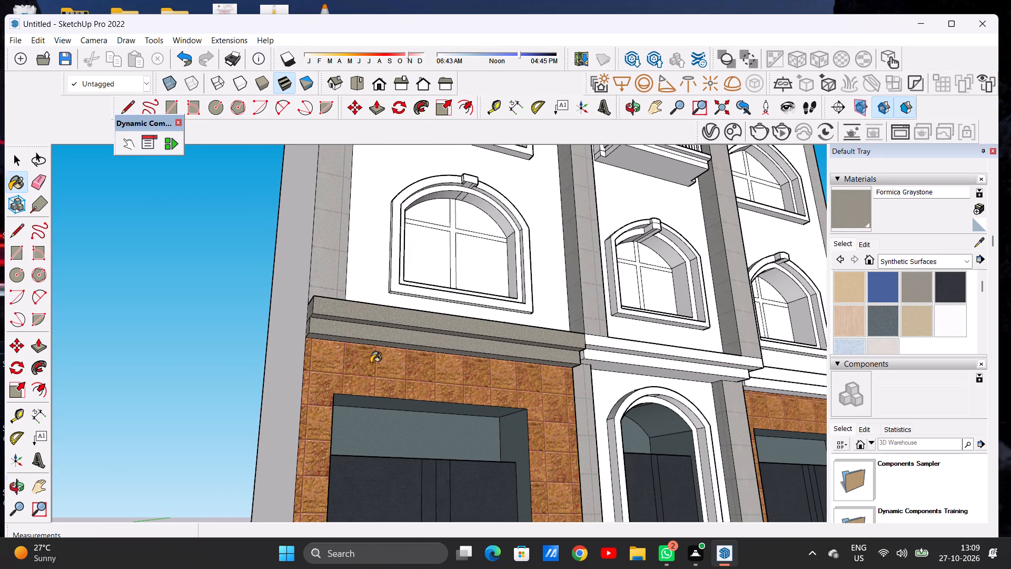
pyautogui.moveTo(371, 362); pyautogui.dragTo(377, 321, button='middle')
pyautogui.scroll(16, 379, 321)
pyautogui.scroll(-1, 394, 299)
pyautogui.click(394, 299)
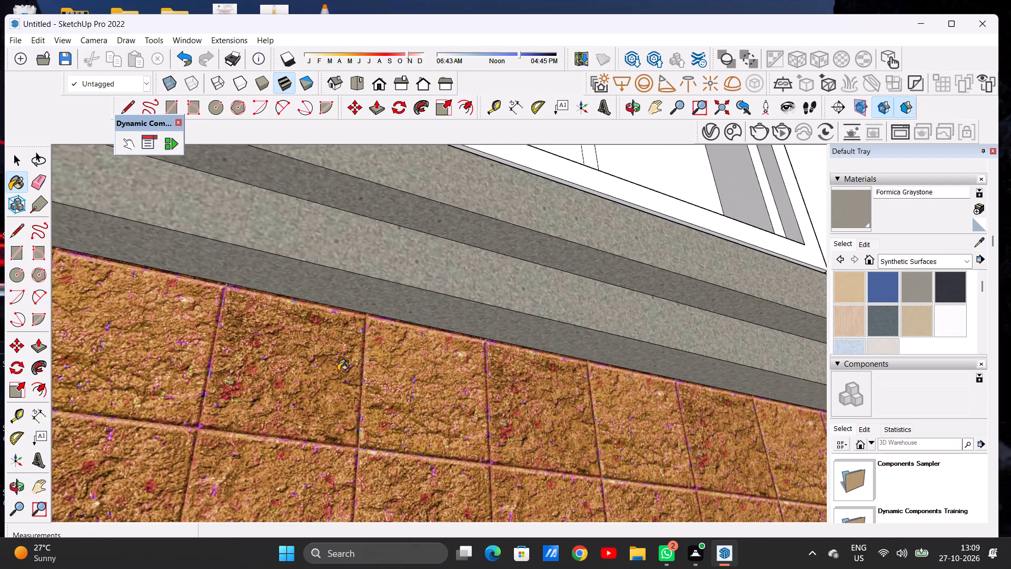
# Paint the left ledge's inner end faces beside the central bay with Formica Graystone.
pyautogui.scroll(-20, 338, 371)
pyautogui.scroll(-2, 338, 371)
pyautogui.moveTo(377, 369); pyautogui.dragTo(219, 451, button='middle')
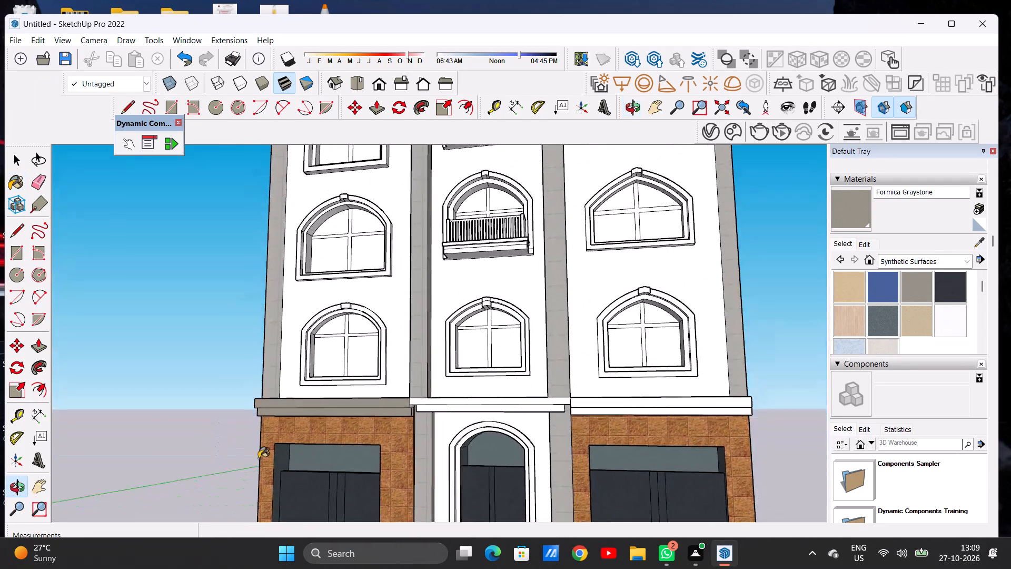
pyautogui.scroll(20, 402, 413)
pyautogui.scroll(3, 402, 413)
pyautogui.click(410, 411)
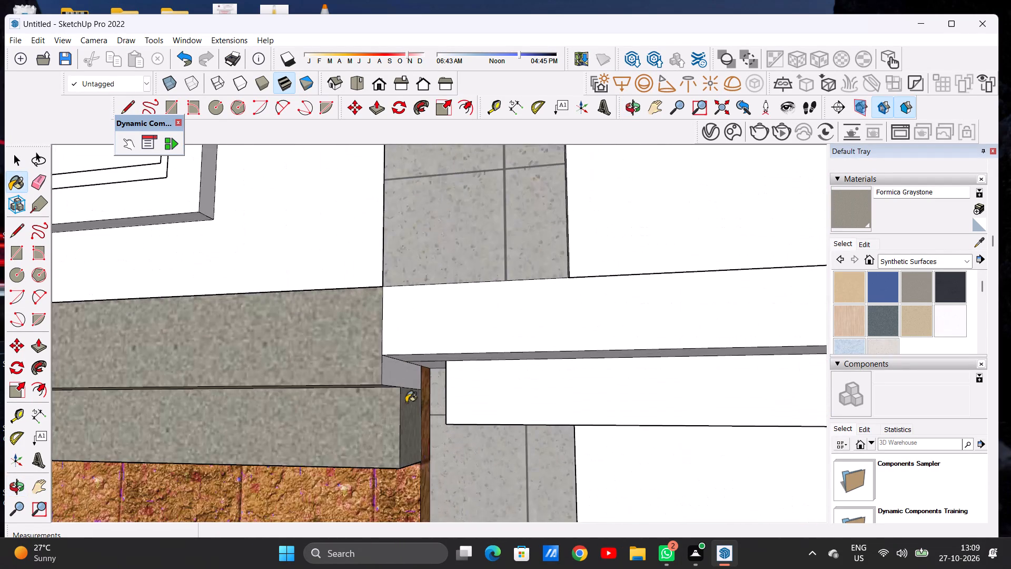
pyautogui.click(397, 376)
# Paint the central ledge's two front bands and the left end of its lower band with Formica Graystone.
pyautogui.scroll(-6, 380, 390)
pyautogui.moveTo(360, 377); pyautogui.dragTo(468, 429, button='middle')
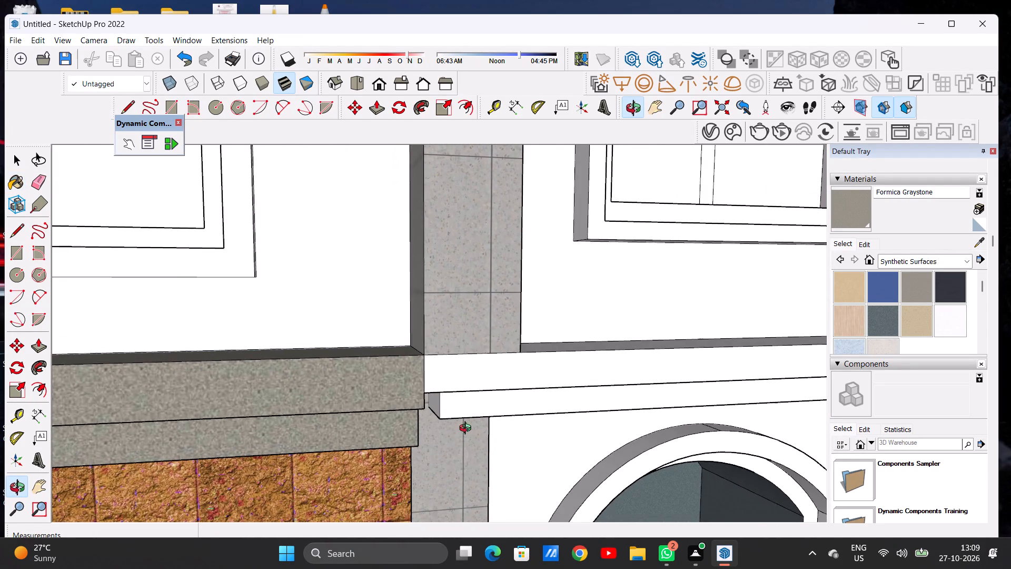
pyautogui.moveTo(468, 429); pyautogui.dragTo(468, 428, button='middle')
pyautogui.click(447, 379)
pyautogui.scroll(7, 446, 406)
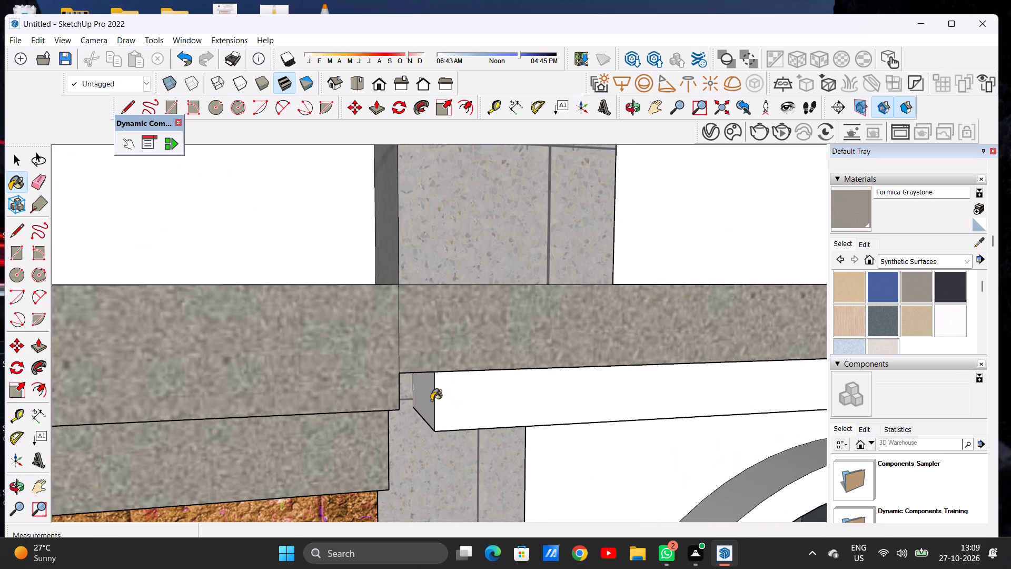
pyautogui.click(431, 400)
pyautogui.click(479, 401)
pyautogui.scroll(-20, 277, 396)
pyautogui.scroll(-4, 277, 396)
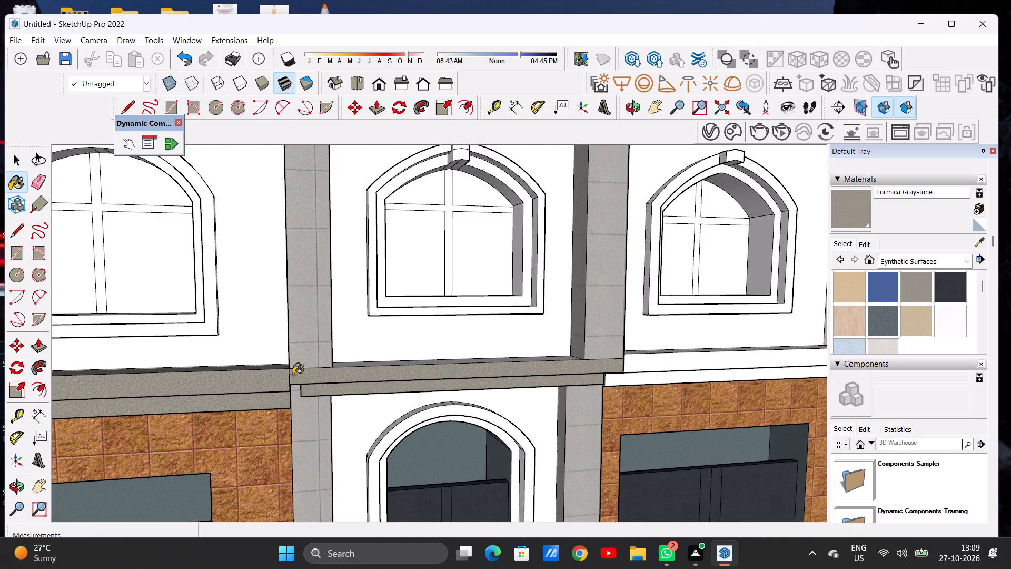
# Paint the right end faces of the central ledge's upper and lower bands with Formica Graystone.
pyautogui.scroll(-3, 293, 375)
pyautogui.moveTo(523, 381); pyautogui.dragTo(306, 368, button='middle')
pyautogui.scroll(9, 488, 383)
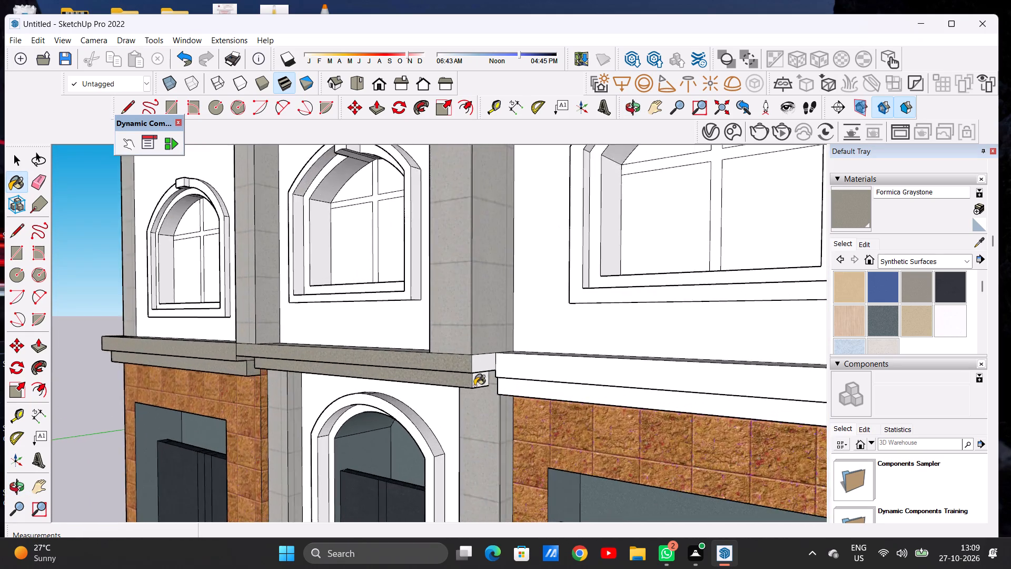
pyautogui.scroll(6, 474, 386)
pyautogui.click(485, 379)
pyautogui.click(484, 344)
# Paint the central ledge's undersides and the small unpainted patch at its right end with Formica Graystone.
pyautogui.scroll(-8, 437, 394)
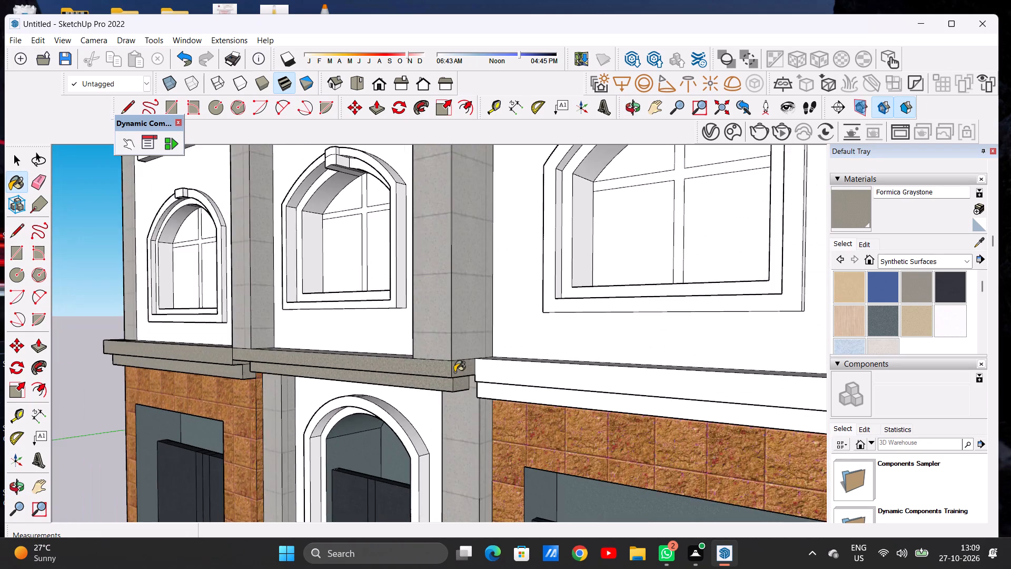
pyautogui.scroll(-7, 455, 367)
pyautogui.moveTo(364, 389); pyautogui.dragTo(423, 336, button='middle')
pyautogui.scroll(7, 444, 380)
pyautogui.moveTo(445, 382); pyautogui.dragTo(465, 346, button='middle')
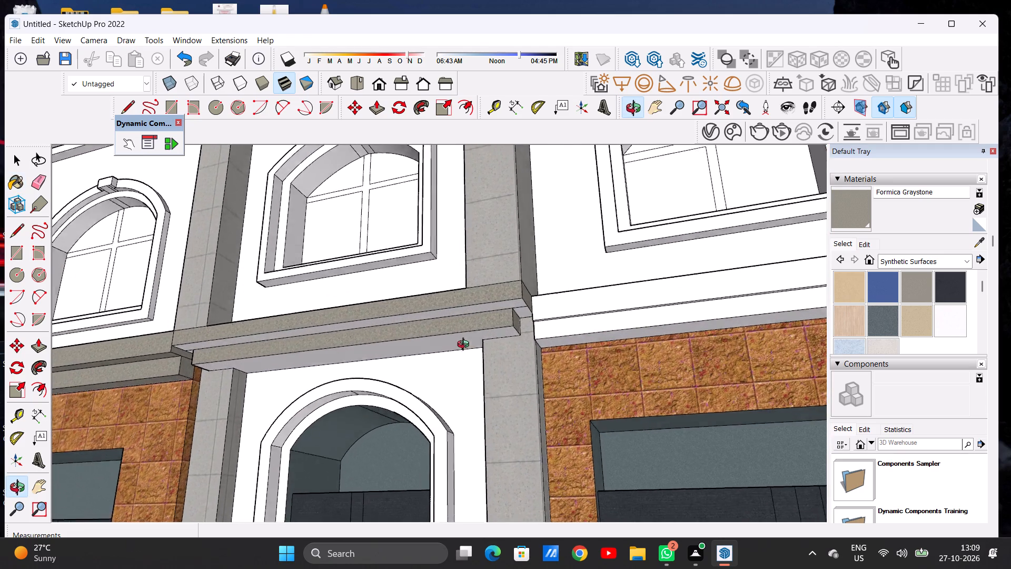
pyautogui.moveTo(465, 346); pyautogui.dragTo(470, 326, button='middle')
pyautogui.scroll(7, 464, 320)
pyautogui.click(465, 320)
pyautogui.click(476, 251)
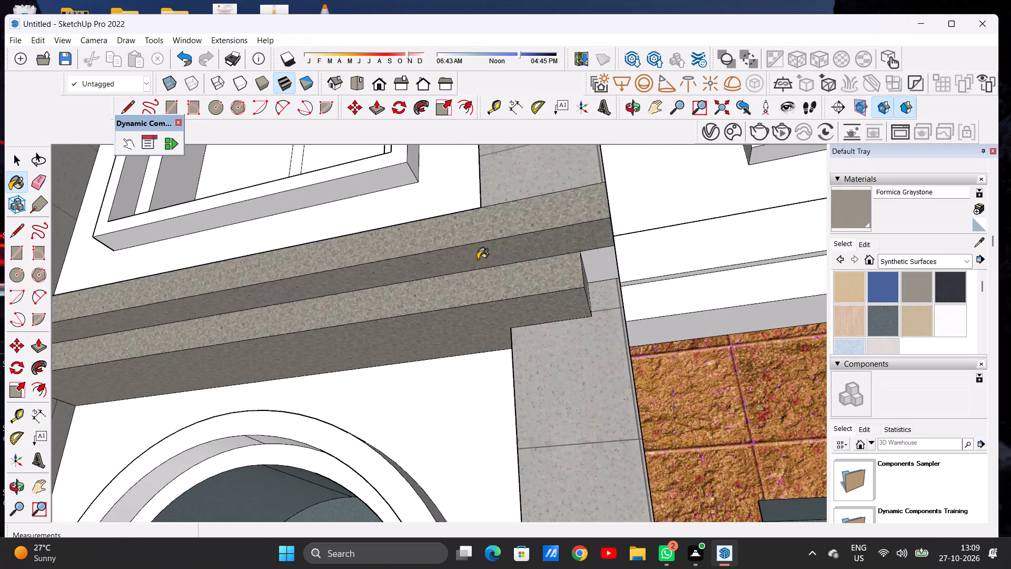
pyautogui.click(603, 262)
# Paint the small unpainted patch at the central ledge's left end with Formica Graystone.
pyautogui.scroll(-12, 514, 323)
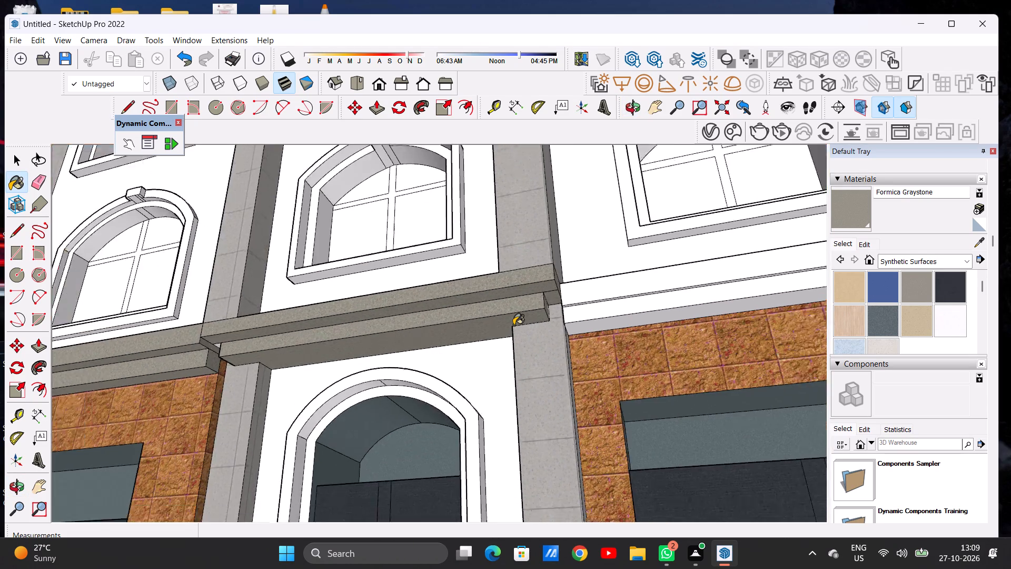
pyautogui.scroll(-2, 513, 325)
pyautogui.moveTo(392, 335); pyautogui.dragTo(500, 328, button='middle')
pyautogui.scroll(8, 311, 316)
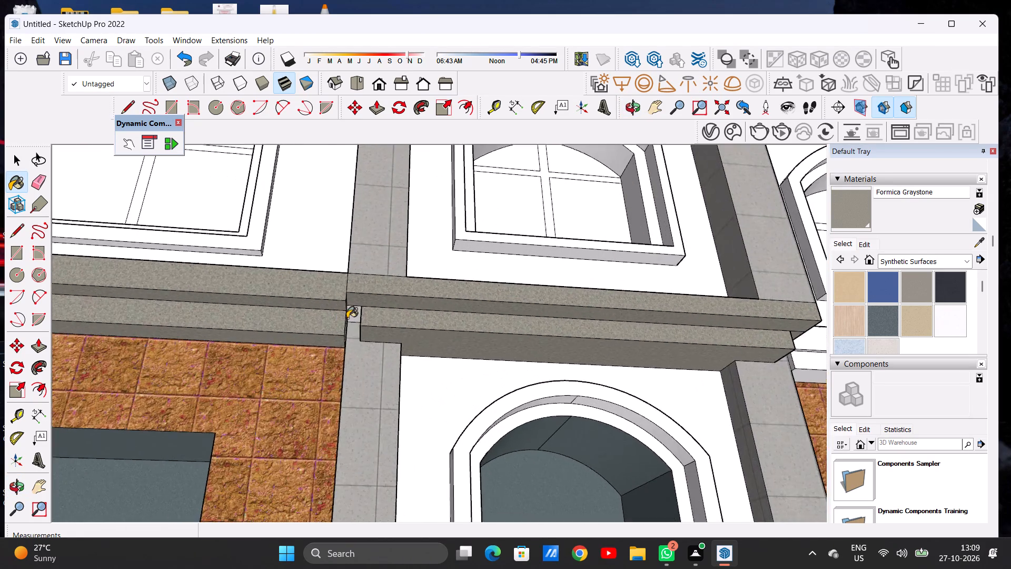
pyautogui.scroll(7, 347, 318)
pyautogui.click(358, 315)
# Paint both front bands of the right ledge above the ground floor with Formica Graystone.
pyautogui.scroll(-20, 360, 341)
pyautogui.scroll(-1, 360, 341)
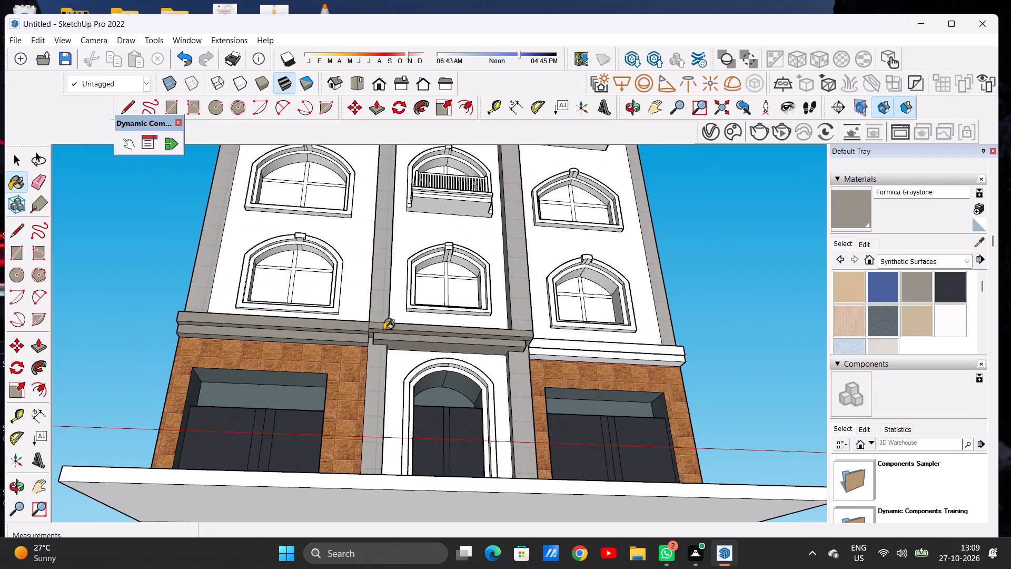
pyautogui.moveTo(385, 329); pyautogui.dragTo(354, 438, button='middle')
pyautogui.scroll(-6, 381, 378)
pyautogui.scroll(6, 489, 369)
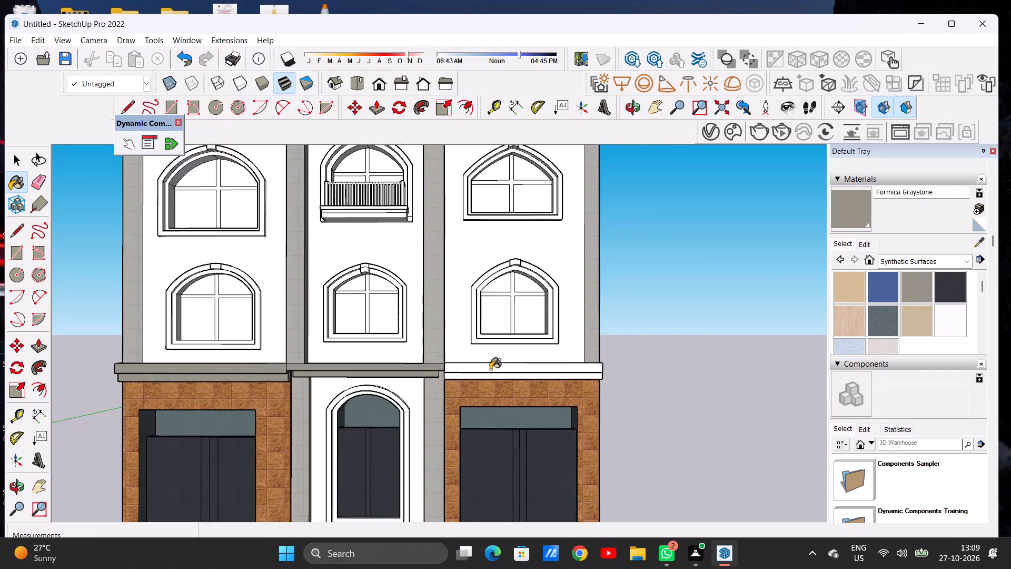
pyautogui.scroll(5, 490, 369)
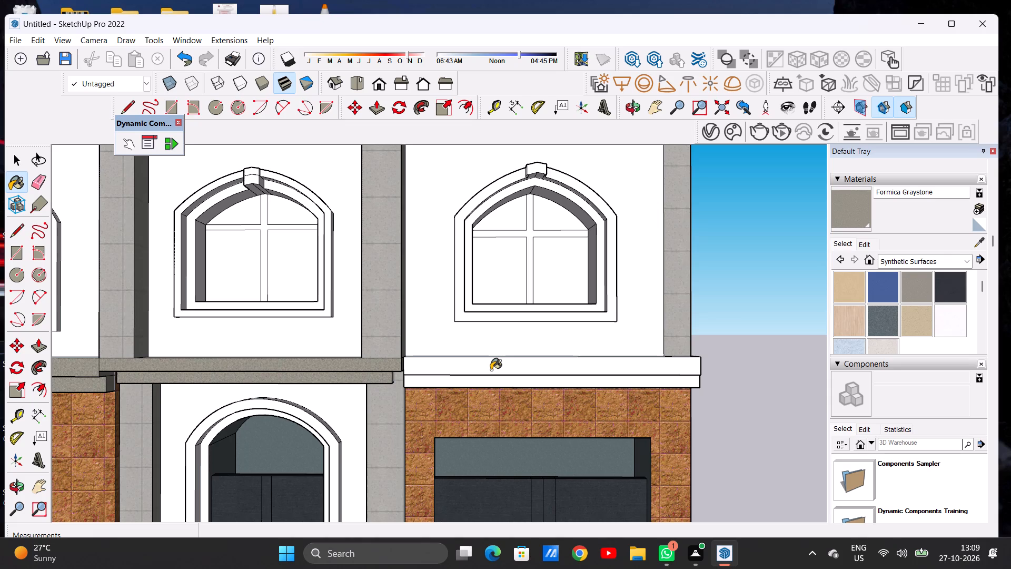
pyautogui.scroll(11, 476, 364)
pyautogui.click(462, 364)
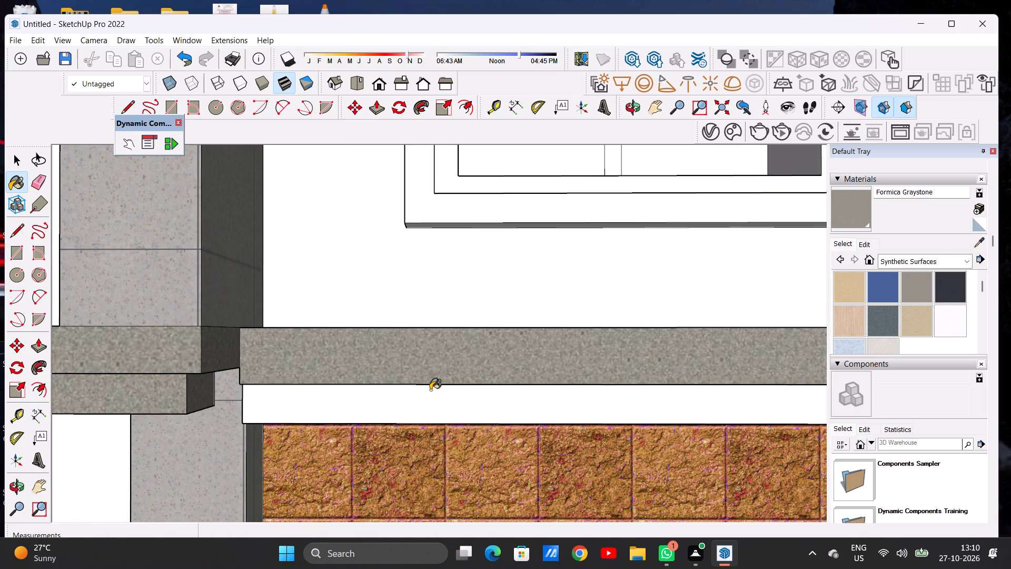
pyautogui.click(428, 398)
# Paint the long top faces of the right and central ledge sections with Formica Graystone.
pyautogui.scroll(-7, 393, 371)
pyautogui.moveTo(403, 371); pyautogui.dragTo(325, 462, button='middle')
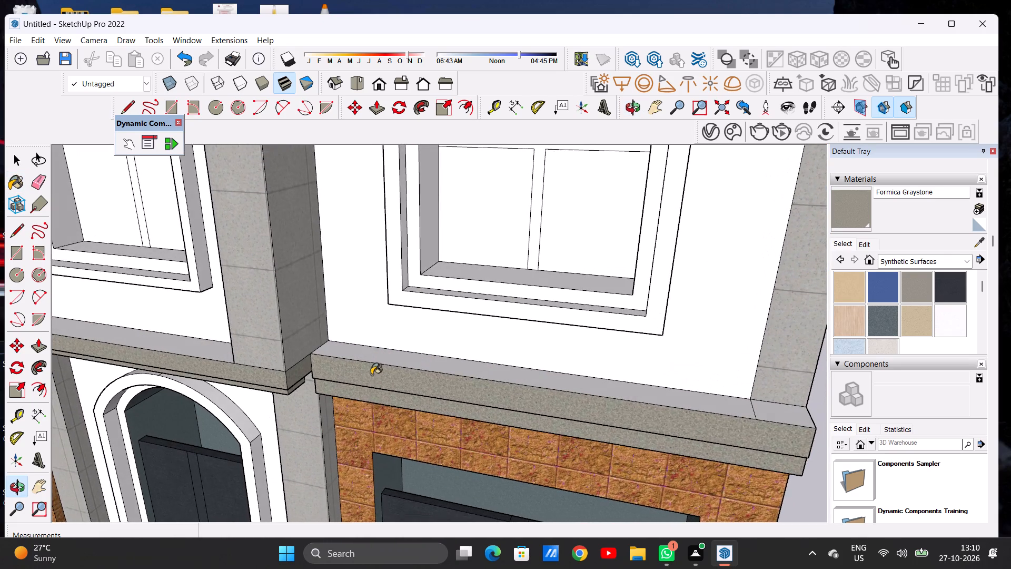
pyautogui.scroll(6, 371, 374)
pyautogui.click(384, 345)
pyautogui.scroll(-15, 387, 351)
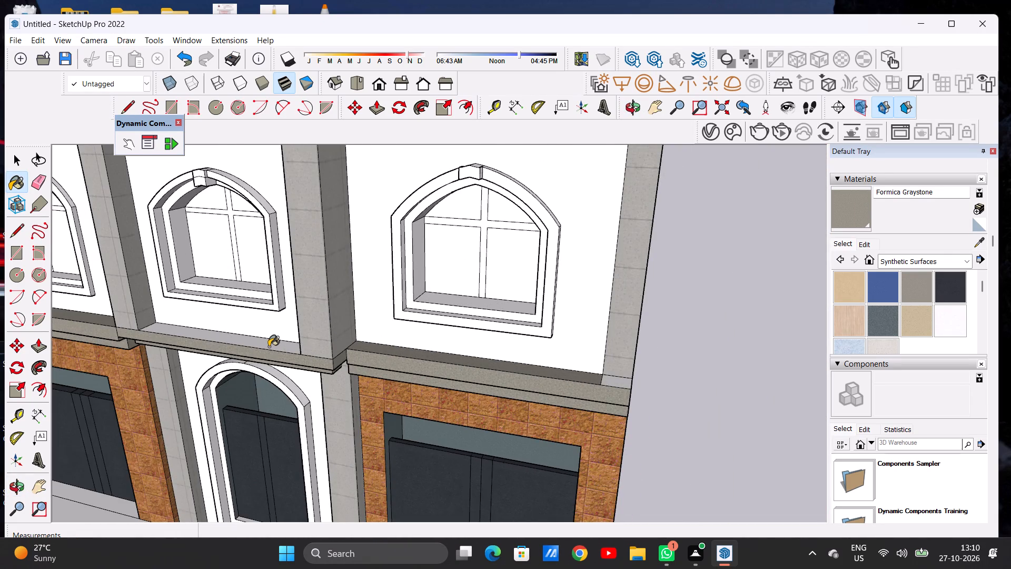
pyautogui.scroll(12, 269, 347)
pyautogui.click(279, 337)
pyautogui.scroll(-13, 280, 381)
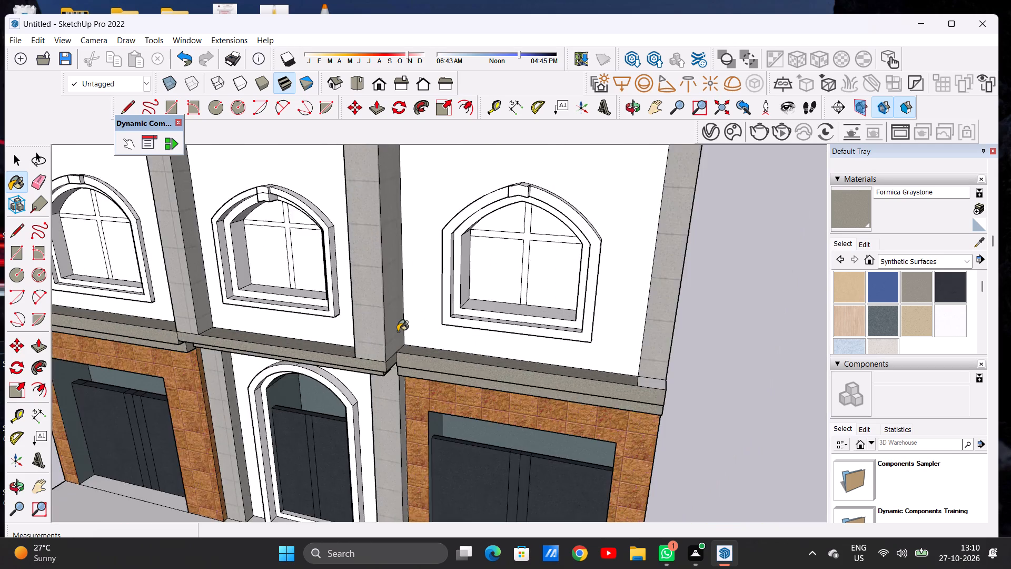
# Paint the right ledge's end faces and its underside above the ground floor with Formica Graystone.
pyautogui.scroll(-5, 398, 331)
pyautogui.moveTo(455, 373); pyautogui.dragTo(455, 298, button='middle')
pyautogui.scroll(7, 527, 365)
pyautogui.moveTo(552, 382); pyautogui.dragTo(541, 348, button='middle')
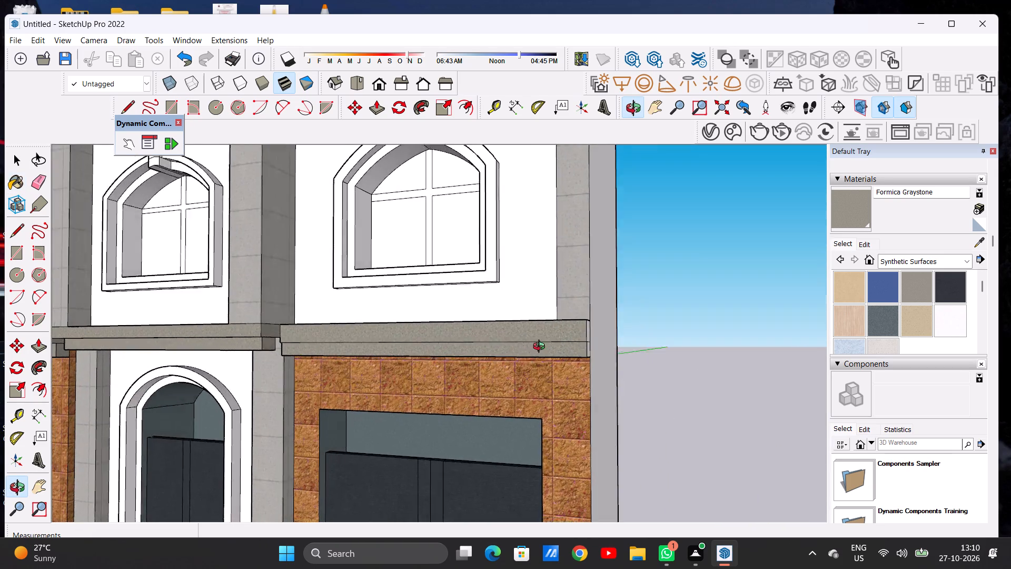
pyautogui.moveTo(541, 348); pyautogui.dragTo(428, 292, button='middle')
pyautogui.scroll(2, 499, 279)
pyautogui.scroll(-1, 499, 279)
pyautogui.scroll(3, 499, 279)
pyautogui.click(496, 267)
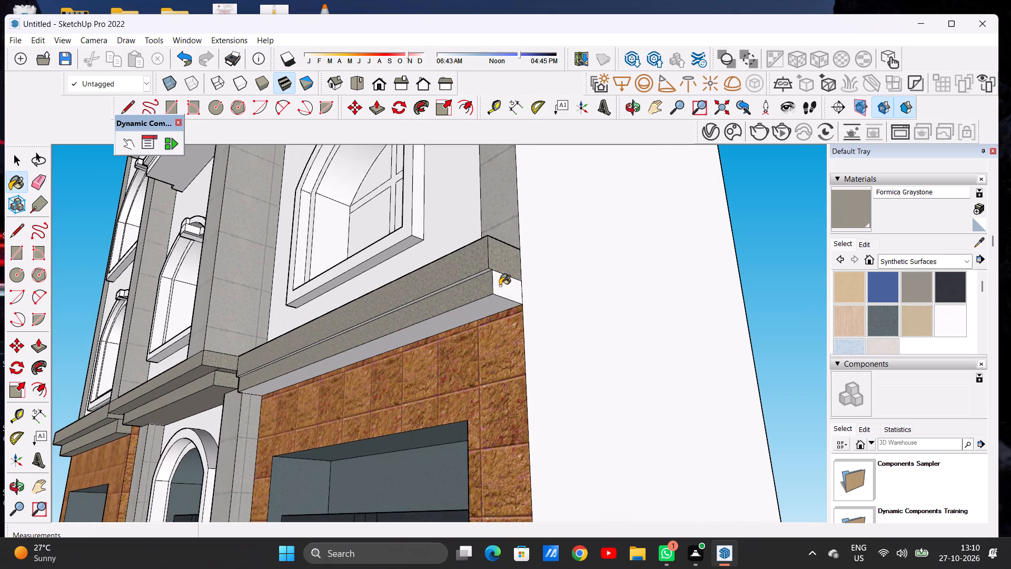
pyautogui.click(500, 286)
pyautogui.scroll(12, 458, 278)
pyautogui.click(506, 267)
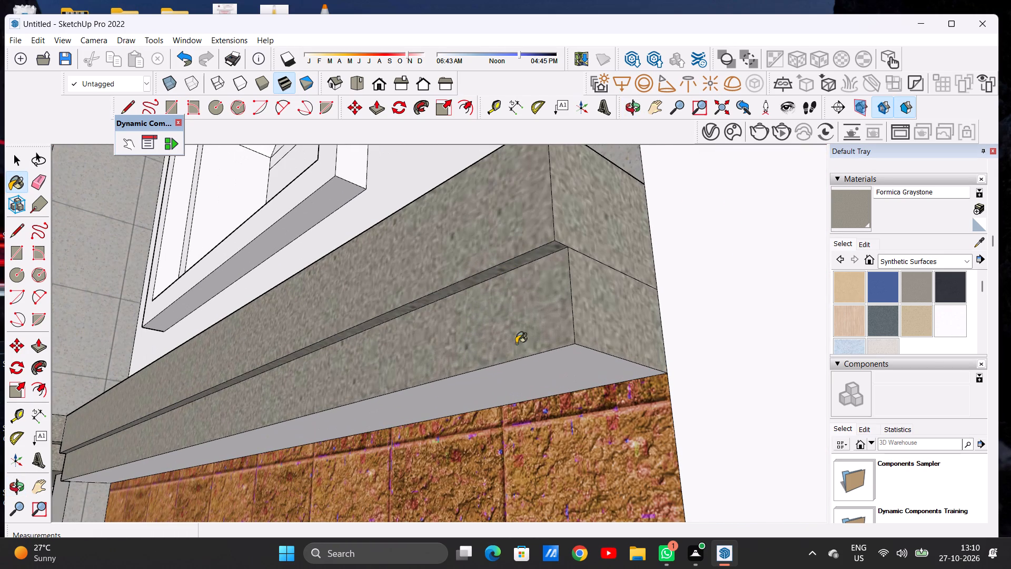
pyautogui.click(527, 375)
pyautogui.scroll(-15, 511, 365)
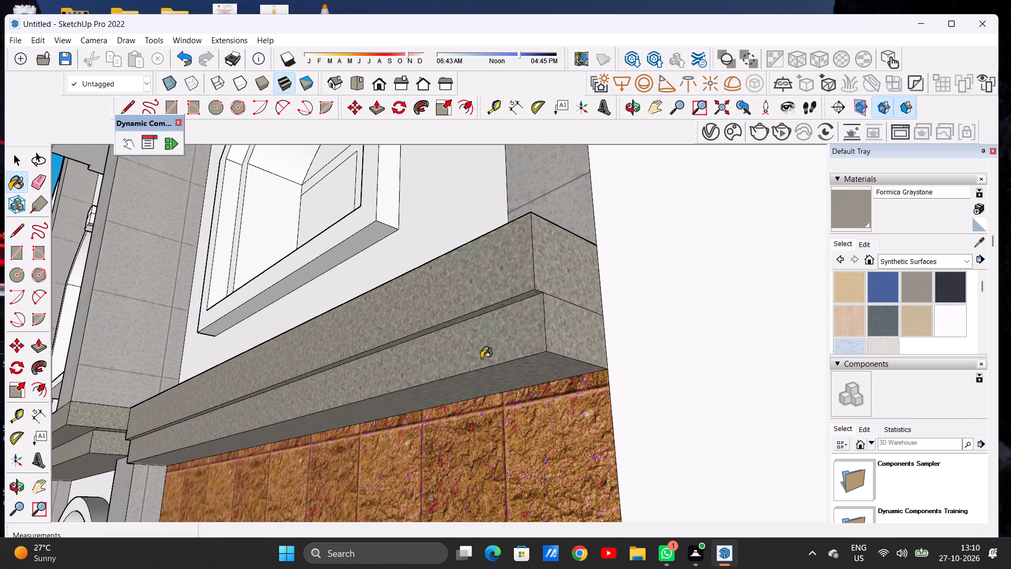
# Examine the façade from several angles, checking the painted ledge and the base of the lowest central balcony.
pyautogui.scroll(-17, 473, 322)
pyautogui.moveTo(412, 313); pyautogui.dragTo(634, 366, button='middle')
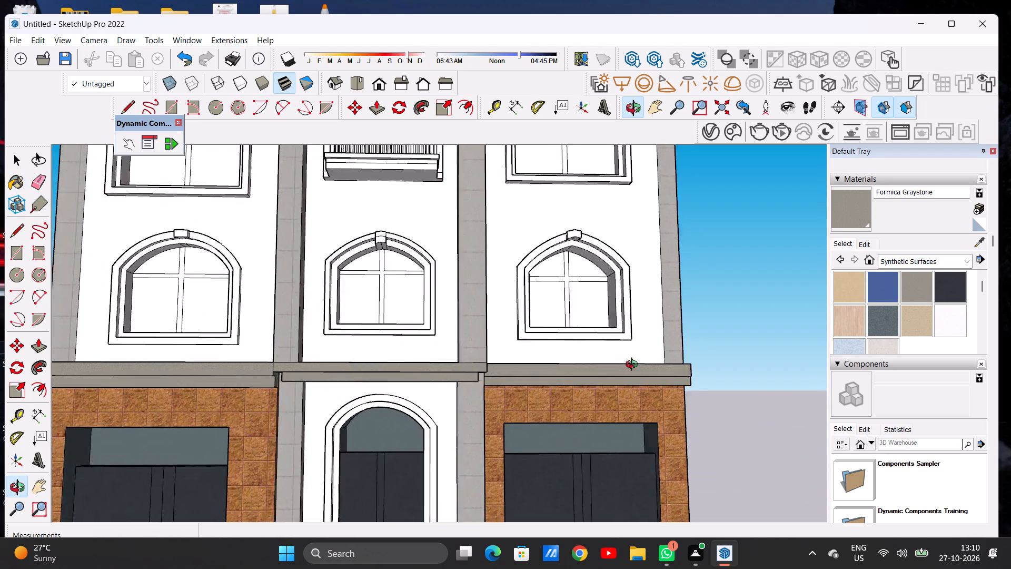
pyautogui.moveTo(634, 366); pyautogui.dragTo(547, 380, button='middle')
pyautogui.scroll(-8, 552, 349)
pyautogui.moveTo(507, 349); pyautogui.dragTo(533, 370, button='middle')
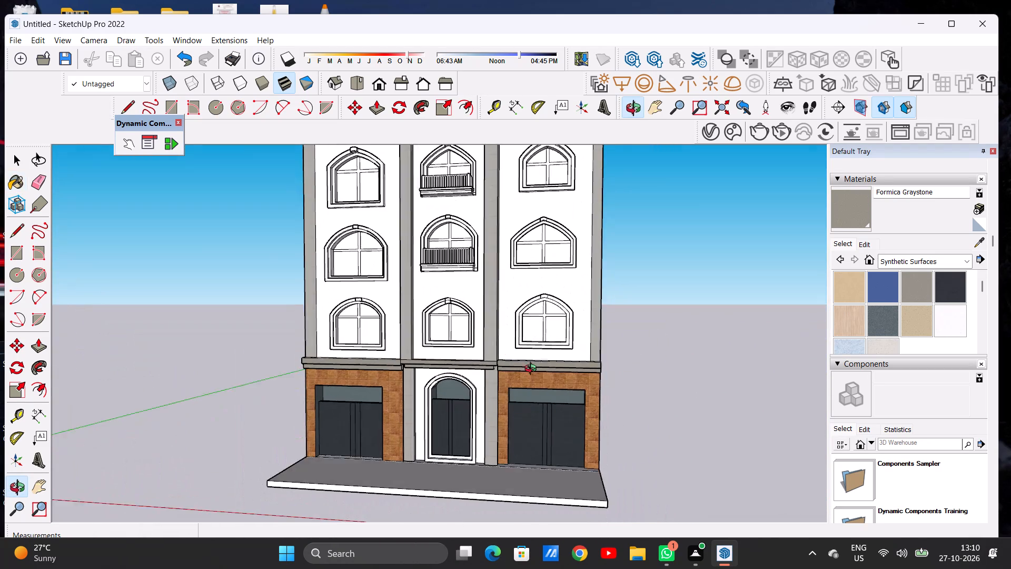
pyautogui.moveTo(533, 370); pyautogui.dragTo(553, 371, button='middle')
pyautogui.scroll(-3, 553, 371)
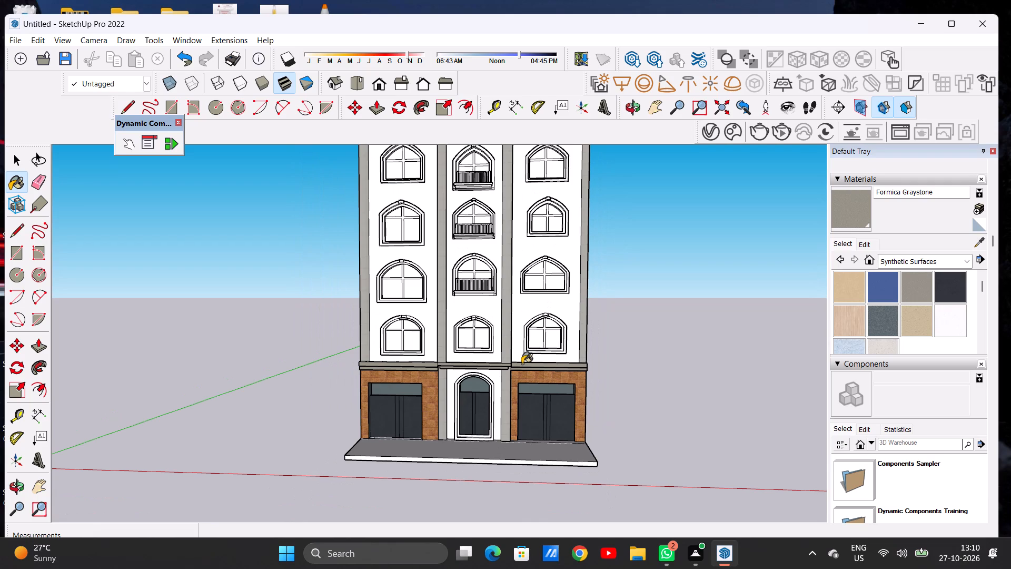
pyautogui.scroll(-6, 478, 335)
pyautogui.scroll(2, 482, 344)
pyautogui.scroll(-1, 482, 344)
pyautogui.scroll(6, 482, 344)
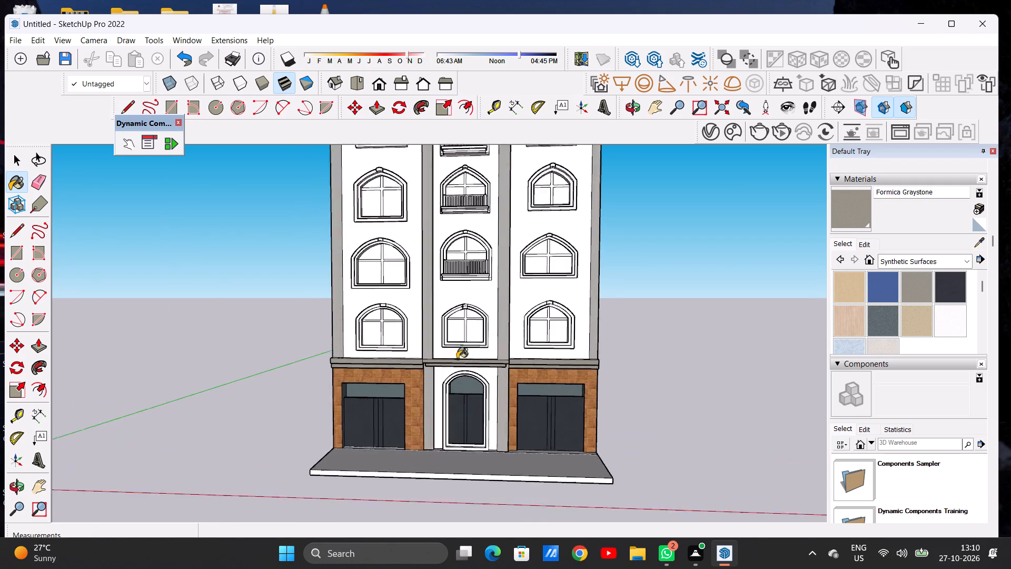
pyautogui.scroll(3, 457, 359)
pyautogui.moveTo(471, 364); pyautogui.dragTo(447, 445, button='middle')
pyautogui.scroll(9, 484, 354)
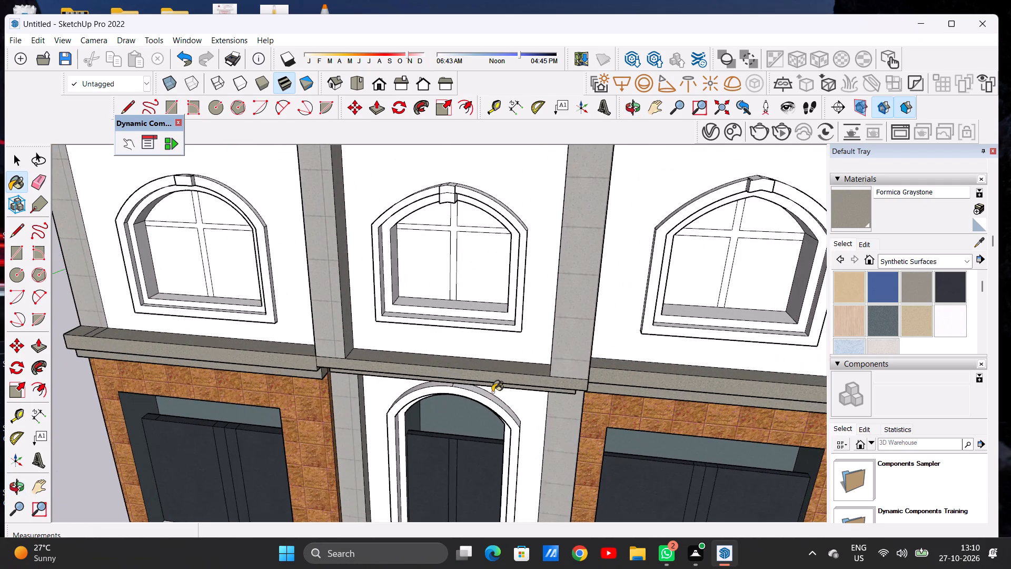
pyautogui.moveTo(495, 399); pyautogui.dragTo(537, 335, button='middle')
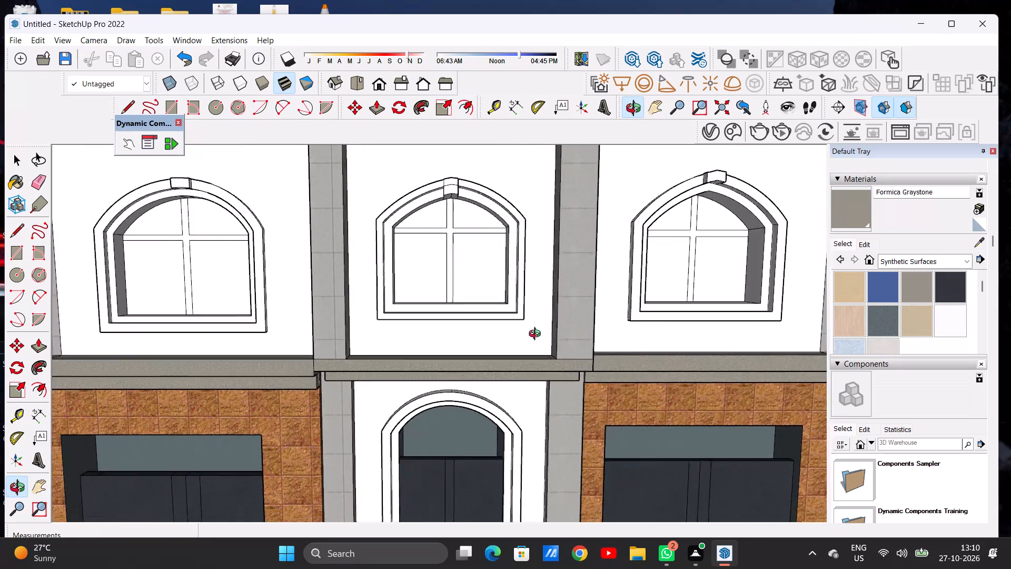
pyautogui.moveTo(537, 335); pyautogui.dragTo(535, 413, button='middle')
pyautogui.scroll(-11, 484, 357)
pyautogui.scroll(-1, 432, 356)
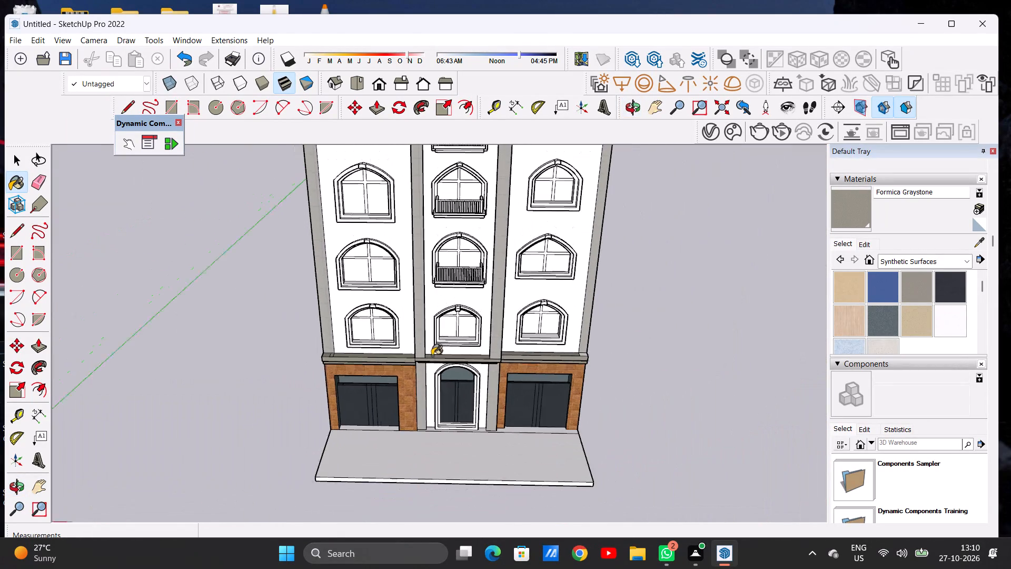
pyautogui.scroll(16, 482, 286)
pyautogui.moveTo(458, 307); pyautogui.dragTo(450, 248, button='middle')
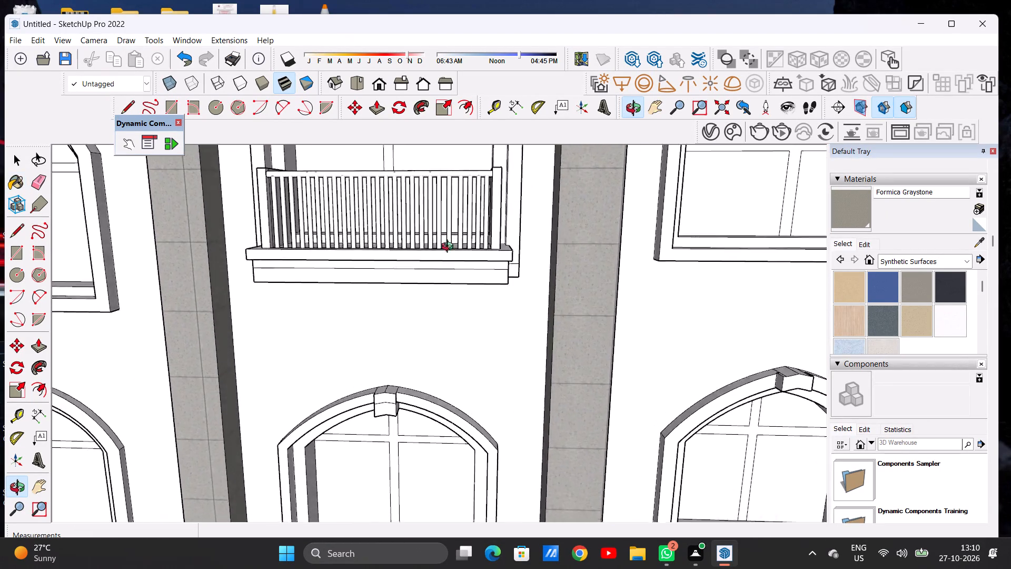
pyautogui.moveTo(450, 248); pyautogui.dragTo(332, 222, button='middle')
pyautogui.scroll(6, 494, 275)
pyautogui.scroll(-1, 494, 276)
pyautogui.scroll(1, 494, 276)
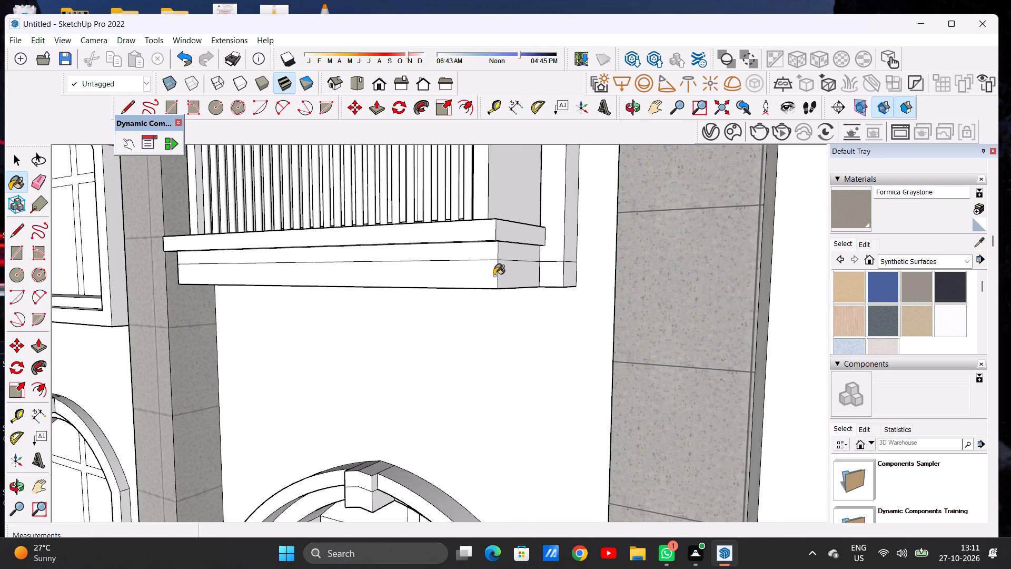
pyautogui.scroll(-8, 486, 264)
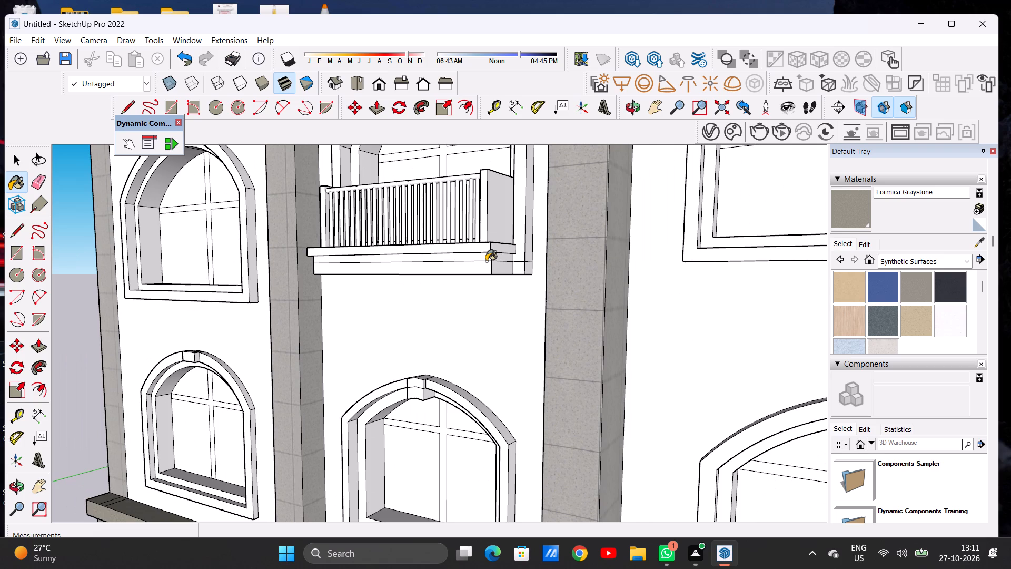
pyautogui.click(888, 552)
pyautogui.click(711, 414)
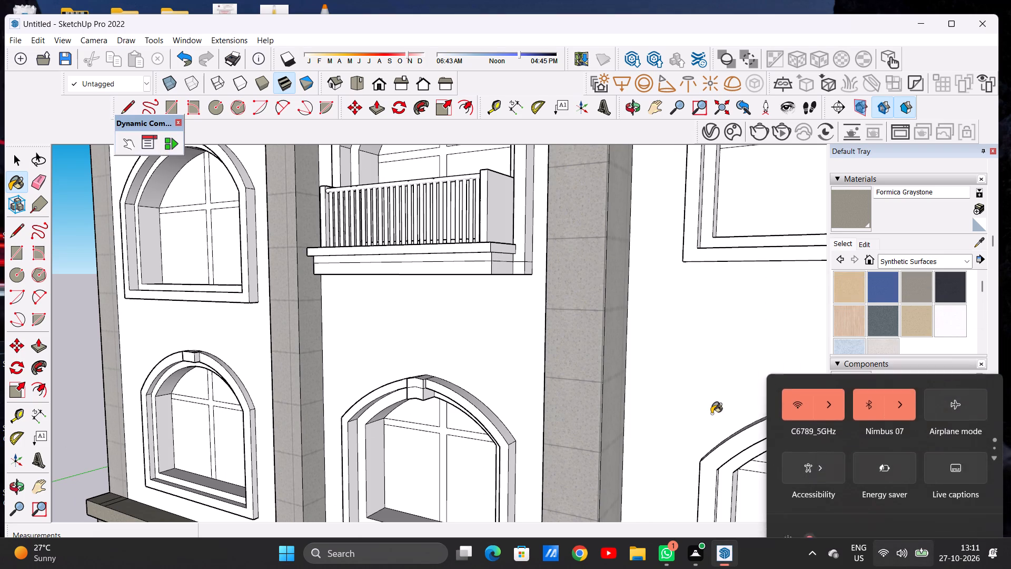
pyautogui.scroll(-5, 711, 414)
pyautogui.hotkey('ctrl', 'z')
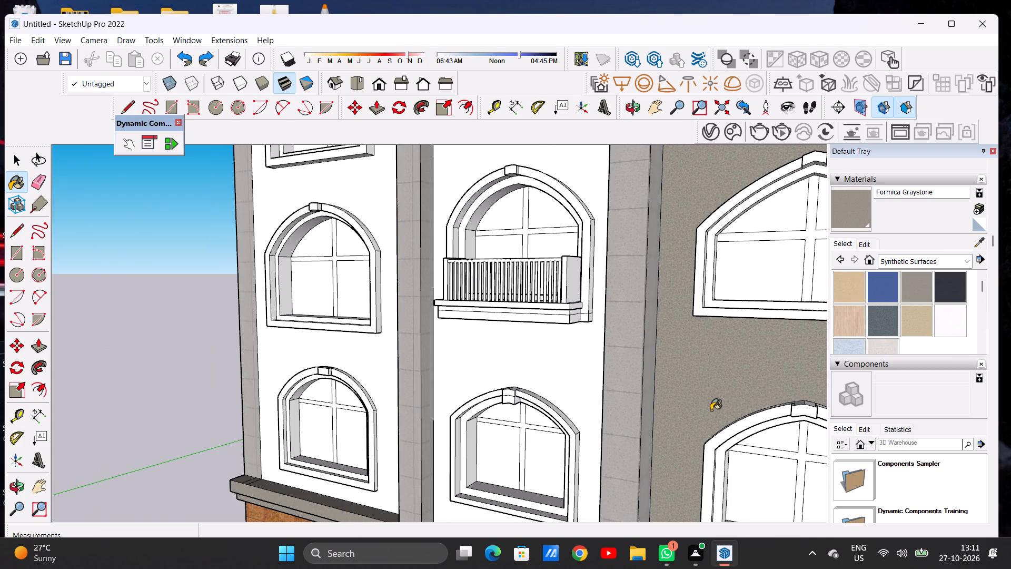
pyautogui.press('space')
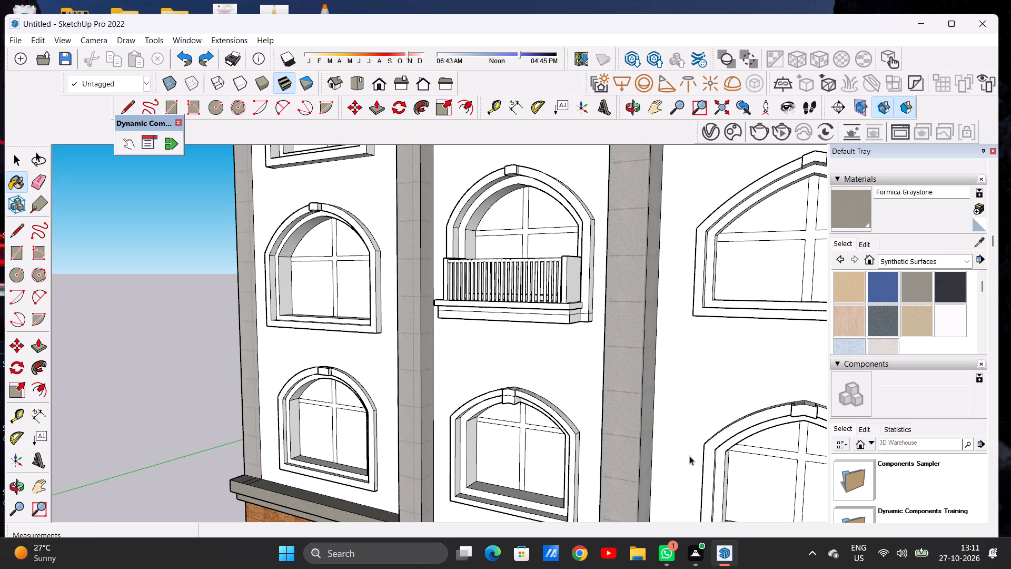
# Paint both front bands and the underside of the lowest central balcony's base with Formica Graystone.
pyautogui.scroll(-6, 697, 435)
pyautogui.scroll(-10, 591, 354)
pyautogui.moveTo(488, 375); pyautogui.dragTo(508, 371, button='middle')
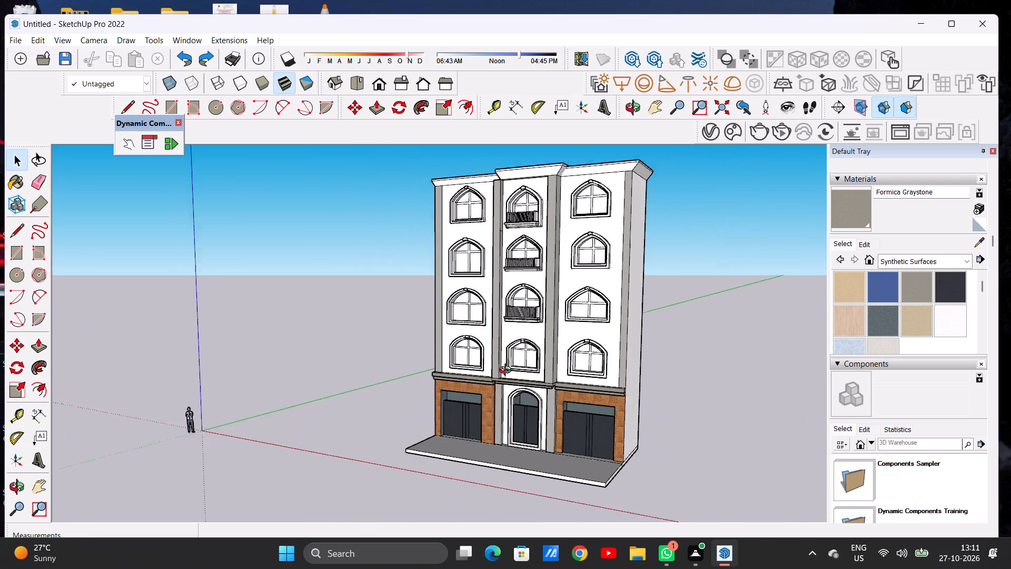
pyautogui.moveTo(508, 371); pyautogui.dragTo(607, 363, button='middle')
pyautogui.scroll(7, 465, 384)
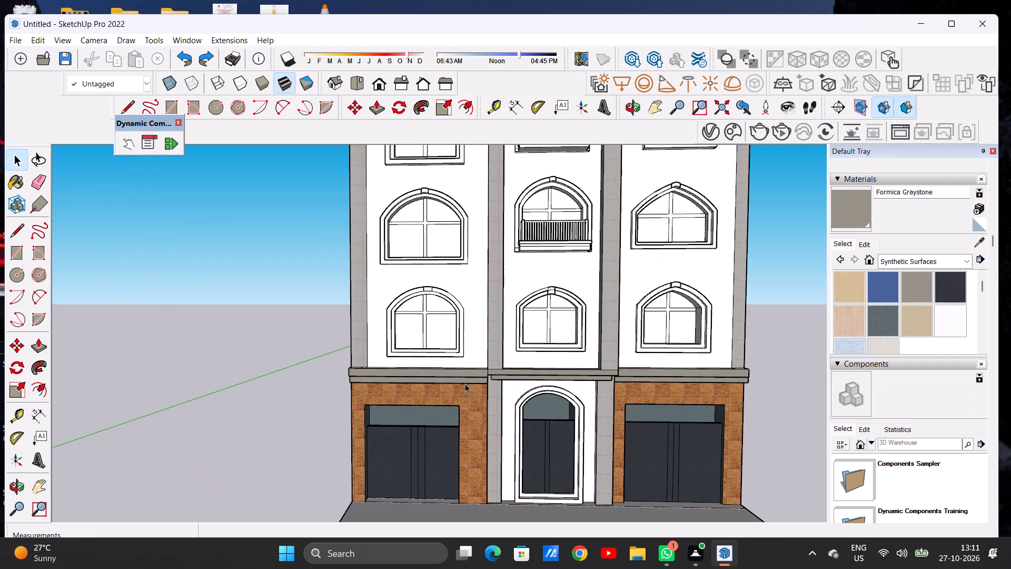
pyautogui.click(855, 216)
pyautogui.scroll(8, 703, 369)
pyautogui.moveTo(689, 379); pyautogui.dragTo(558, 466, button='middle')
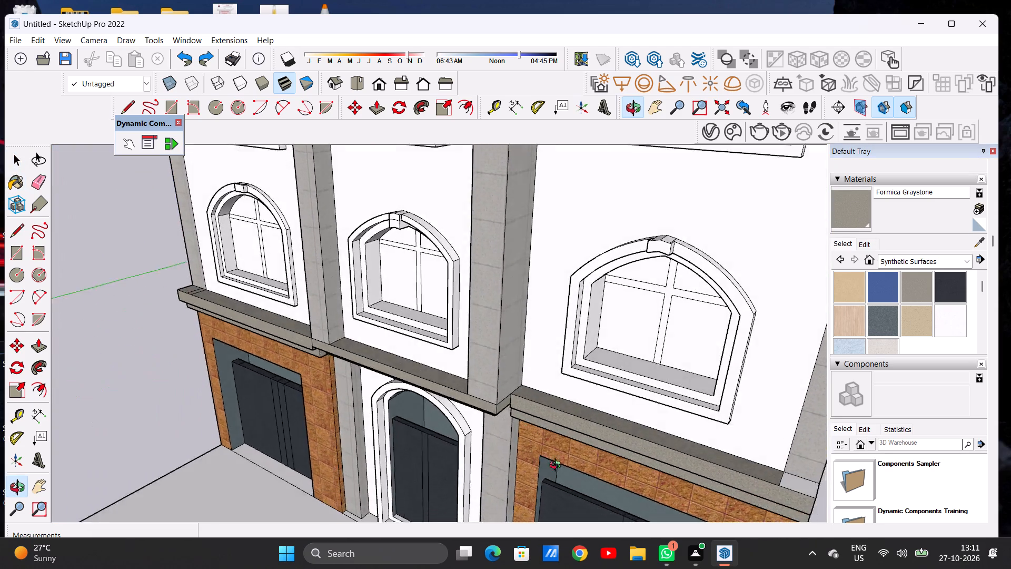
pyautogui.moveTo(558, 466); pyautogui.dragTo(662, 213, button='middle')
pyautogui.scroll(-4, 556, 355)
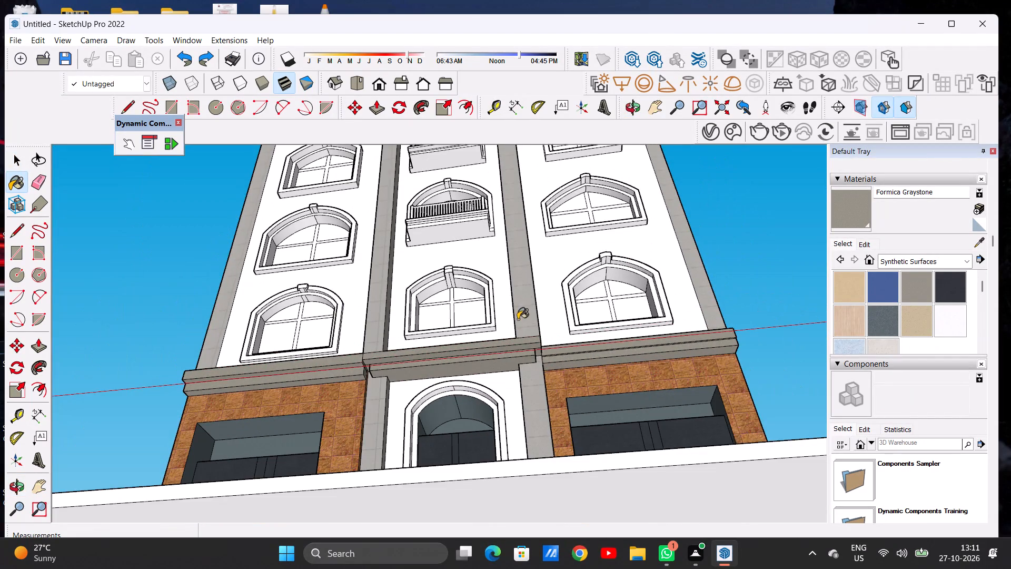
pyautogui.moveTo(519, 327); pyautogui.dragTo(557, 443, button='middle')
pyautogui.scroll(-6, 419, 378)
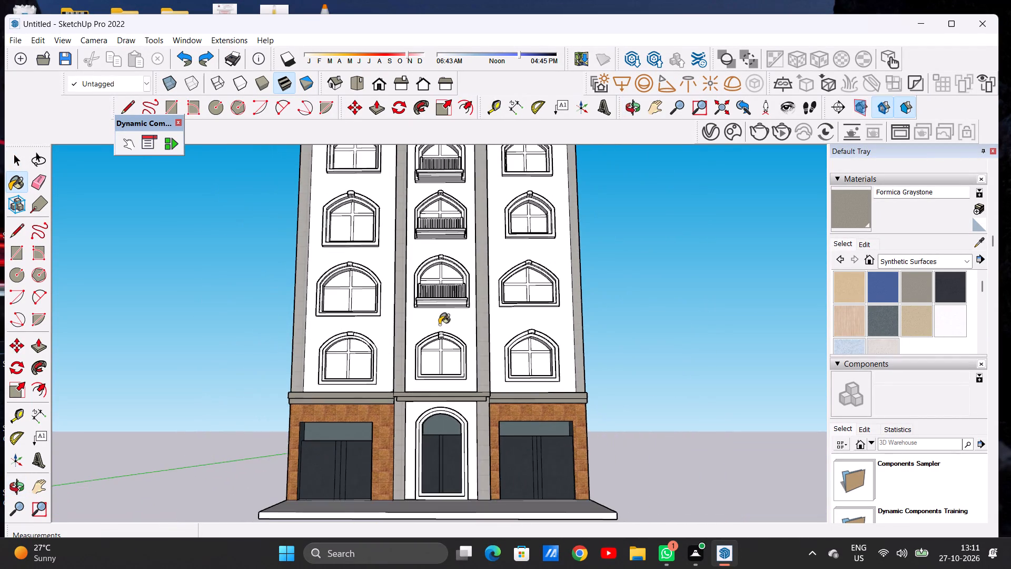
pyautogui.scroll(7, 448, 312)
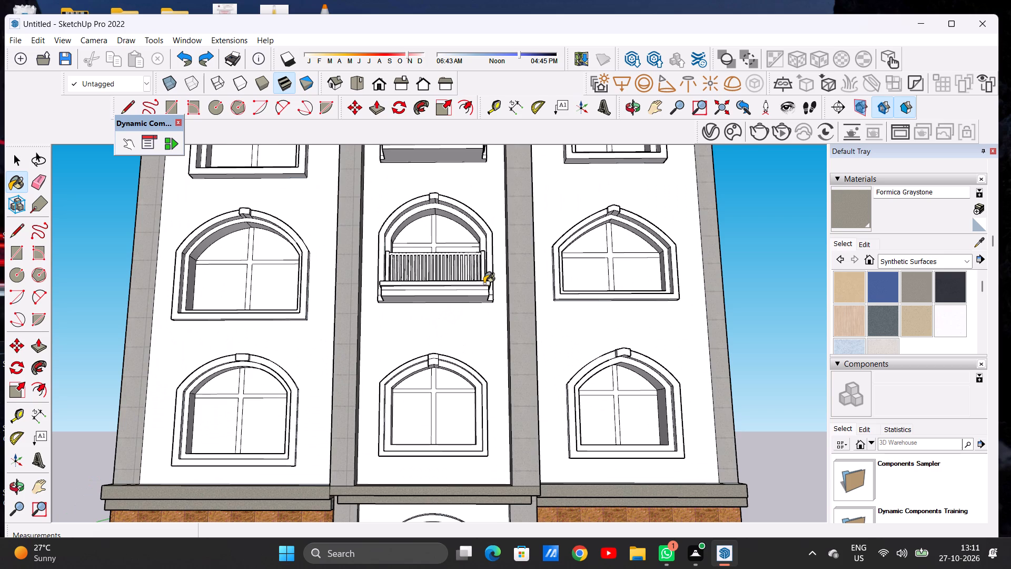
pyautogui.scroll(5, 484, 283)
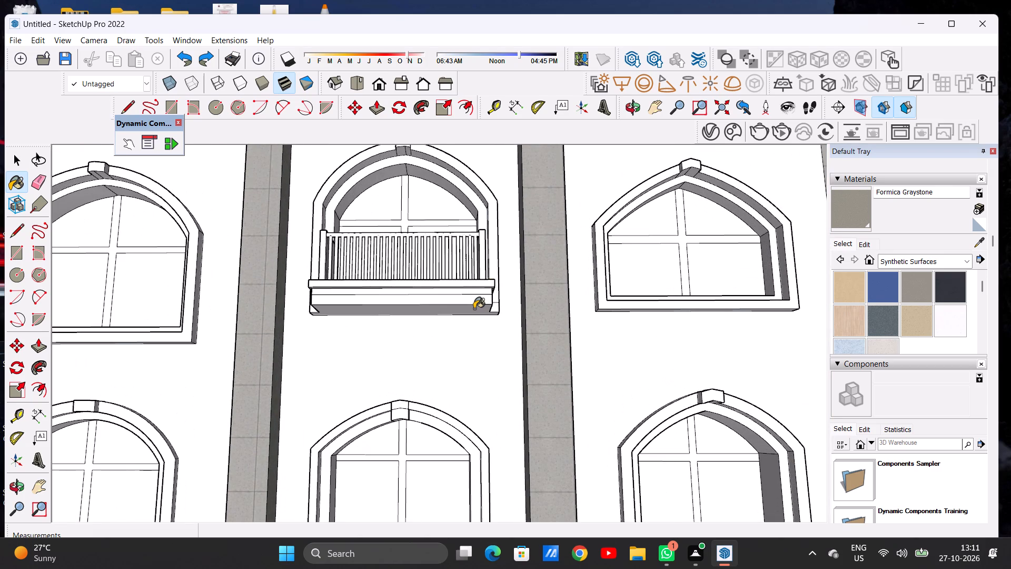
pyautogui.scroll(5, 474, 309)
pyautogui.scroll(-1, 474, 309)
pyautogui.scroll(5, 479, 303)
pyautogui.click(480, 293)
pyautogui.click(488, 313)
pyautogui.scroll(-5, 462, 295)
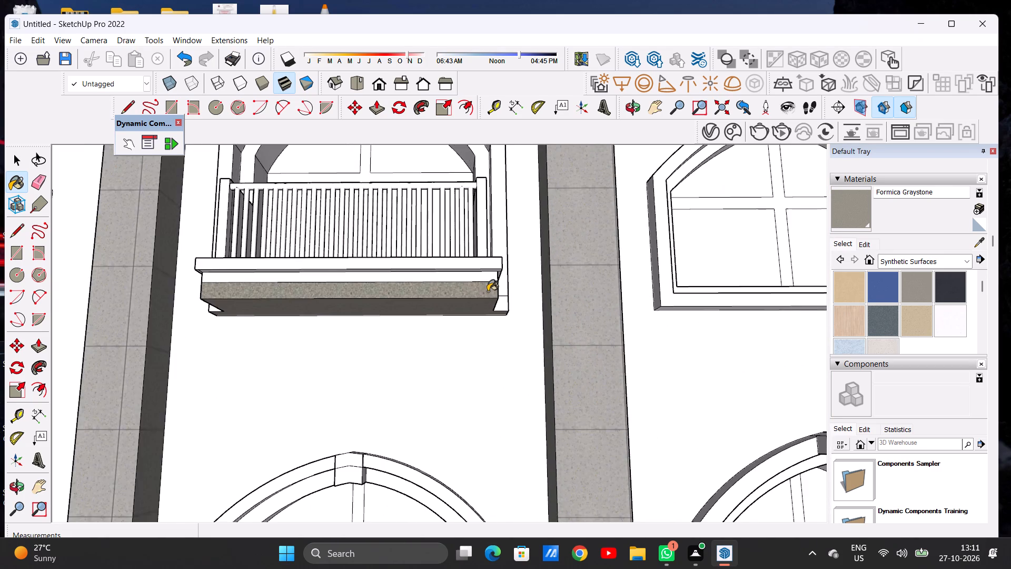
pyautogui.moveTo(471, 300); pyautogui.dragTo(457, 363, button='middle')
pyautogui.scroll(3, 483, 282)
pyautogui.scroll(-1, 483, 282)
pyautogui.scroll(1, 480, 285)
pyautogui.click(478, 290)
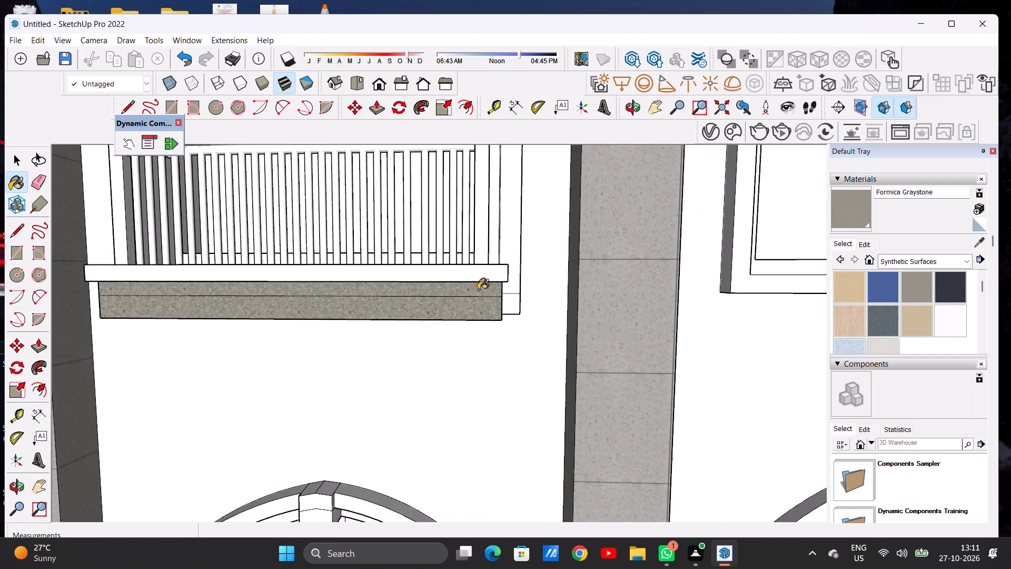
# Paint the underside and front face of the projecting front lip on the lowest balcony's base with Formica Graystone.
pyautogui.scroll(7, 487, 302)
pyautogui.moveTo(488, 293); pyautogui.dragTo(493, 222, button='middle')
pyautogui.scroll(6, 508, 241)
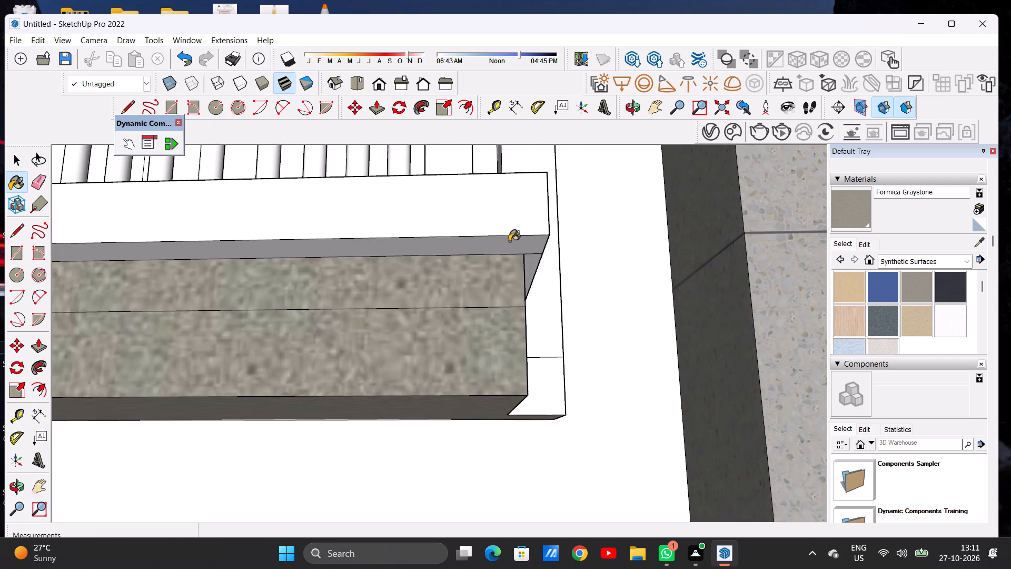
pyautogui.click(509, 241)
pyautogui.click(507, 213)
# Paint the right side of the lowest balcony's base, including both bands, the lip and the lip's underside, with Formica Graystone.
pyautogui.scroll(-12, 472, 262)
pyautogui.moveTo(489, 270); pyautogui.dragTo(402, 298, button='middle')
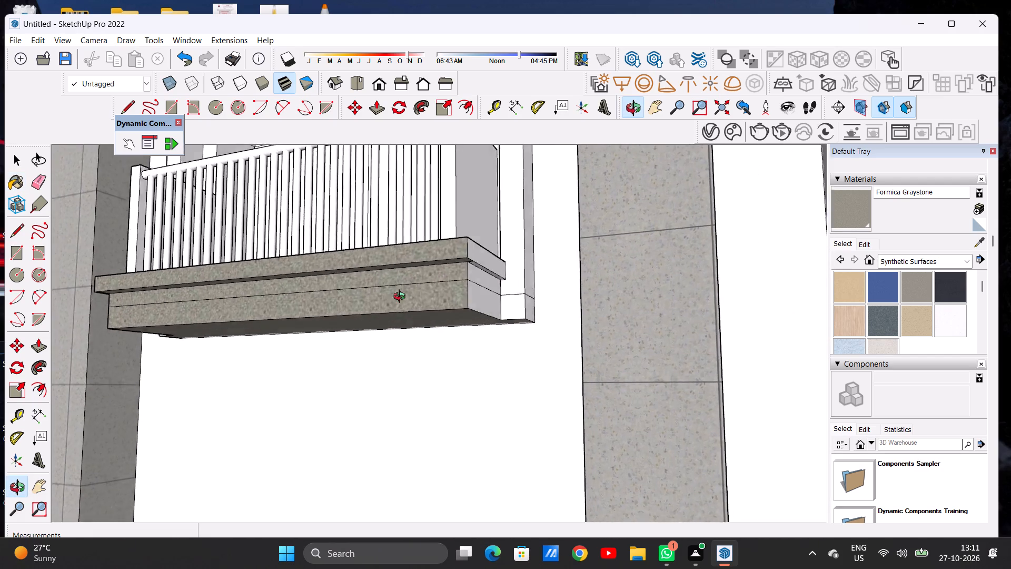
pyautogui.moveTo(402, 298); pyautogui.dragTo(398, 311, button='middle')
pyautogui.scroll(7, 468, 266)
pyautogui.click(477, 255)
pyautogui.click(481, 294)
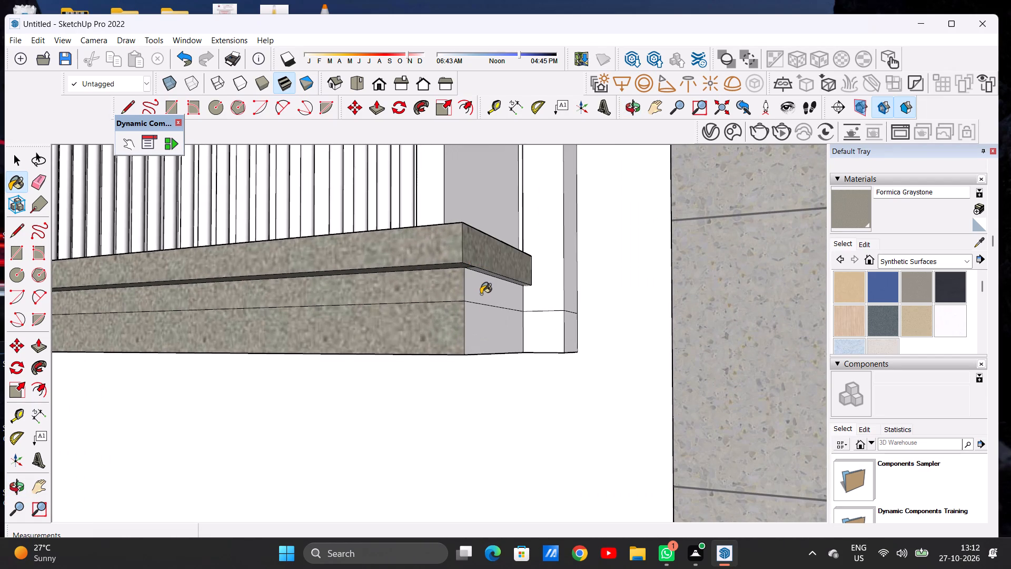
pyautogui.click(481, 332)
pyautogui.moveTo(478, 323); pyautogui.dragTo(516, 238, button='middle')
pyautogui.scroll(6, 516, 236)
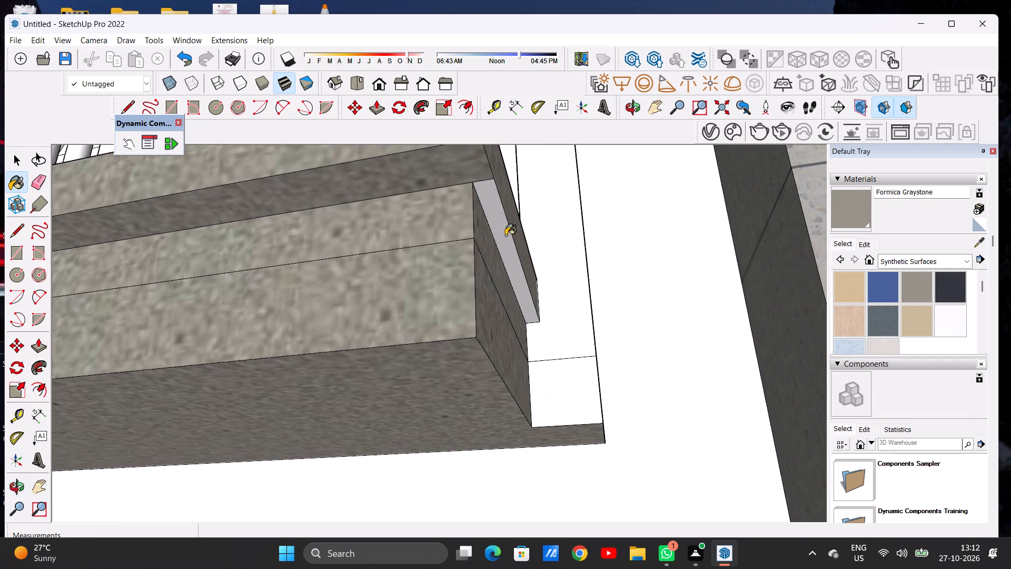
pyautogui.click(506, 236)
# Paint the lip, both bands and the narrow top face on the left side of the lowest balcony's base with Formica Graystone.
pyautogui.scroll(-15, 504, 267)
pyautogui.moveTo(420, 302); pyautogui.dragTo(606, 395, button='middle')
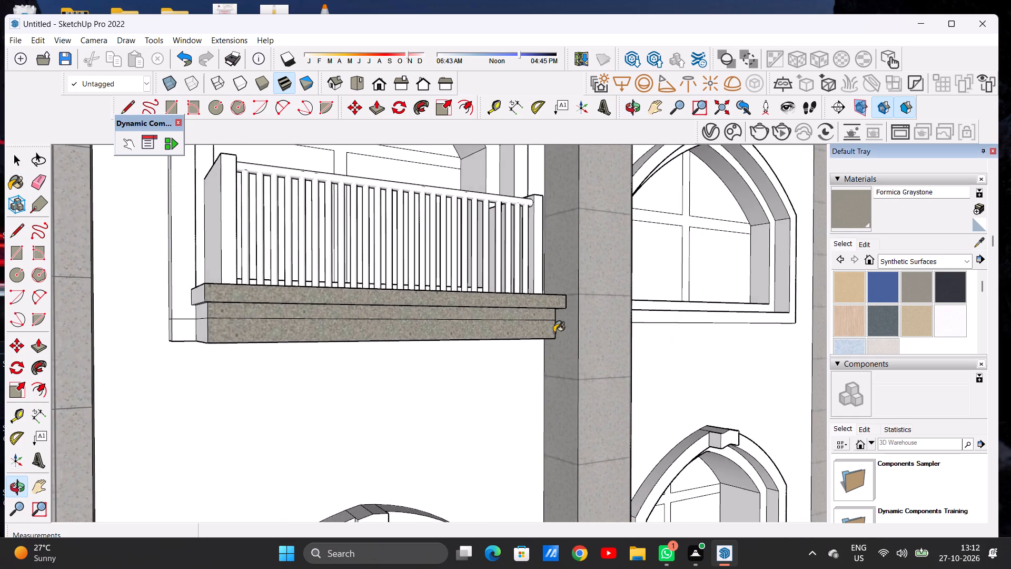
pyautogui.scroll(-5, 539, 280)
pyautogui.moveTo(342, 297); pyautogui.dragTo(385, 331, button='middle')
pyautogui.scroll(9, 372, 297)
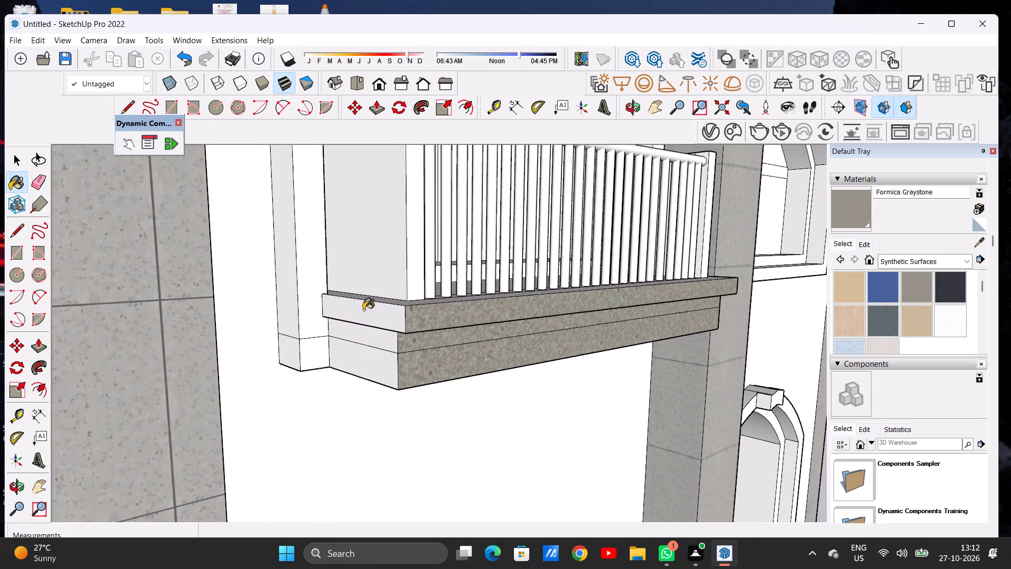
pyautogui.scroll(1, 363, 310)
pyautogui.click(363, 310)
pyautogui.click(368, 337)
pyautogui.click(372, 370)
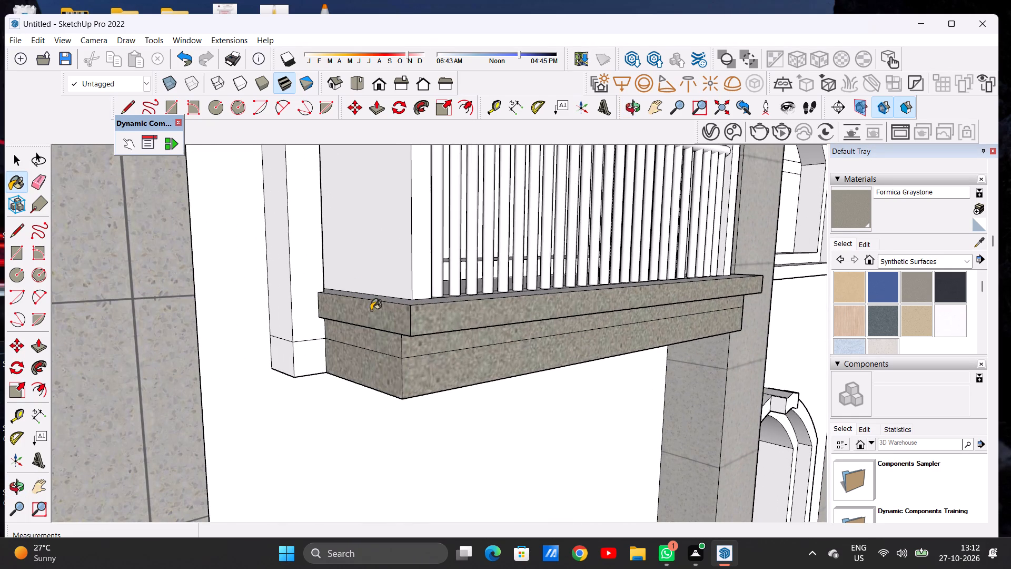
pyautogui.moveTo(375, 300); pyautogui.dragTo(351, 395, button='middle')
pyautogui.click(367, 383)
# Paint the underside of the lip on the left side of the lowest balcony's base with Formica Graystone.
pyautogui.scroll(-5, 352, 330)
pyautogui.moveTo(360, 405); pyautogui.dragTo(407, 263, button='middle')
pyautogui.scroll(6, 376, 305)
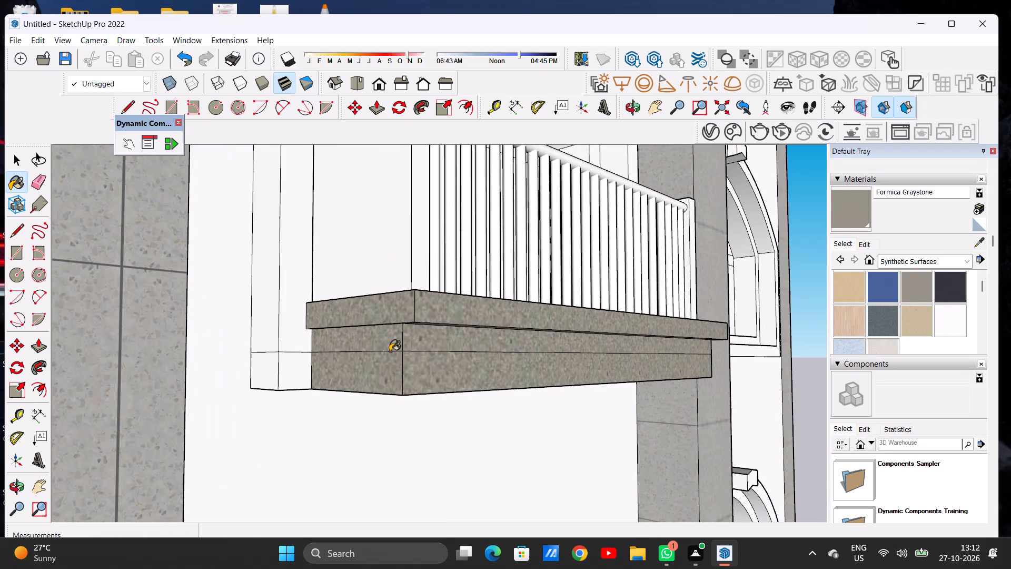
pyautogui.moveTo(389, 353); pyautogui.dragTo(403, 283, button='middle')
pyautogui.scroll(11, 416, 234)
pyautogui.click(435, 228)
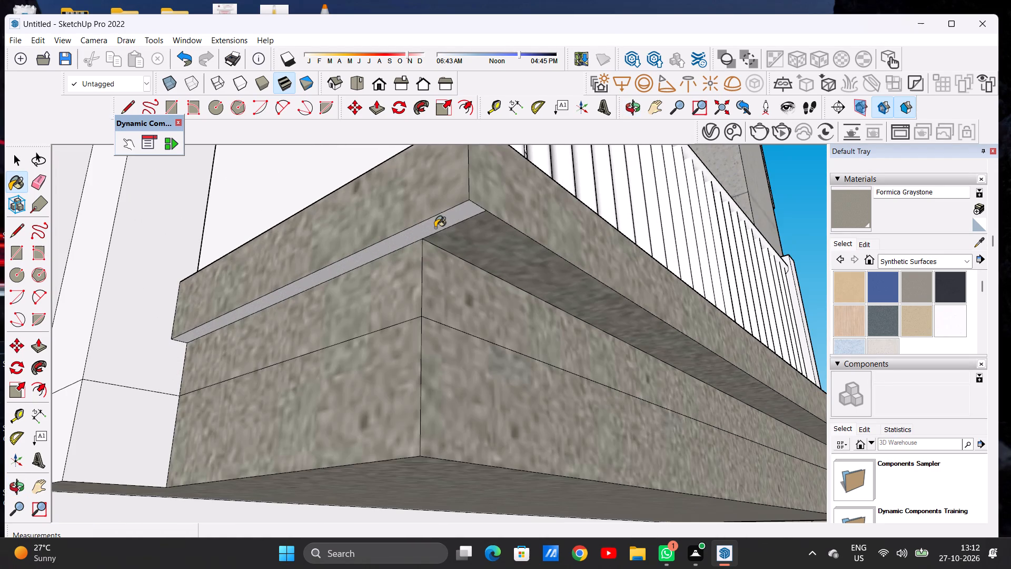
# Inspect the painted base of the lowest balcony from both sides and from below, and against the whole façade.
pyautogui.scroll(-17, 352, 267)
pyautogui.moveTo(411, 311); pyautogui.dragTo(338, 387, button='middle')
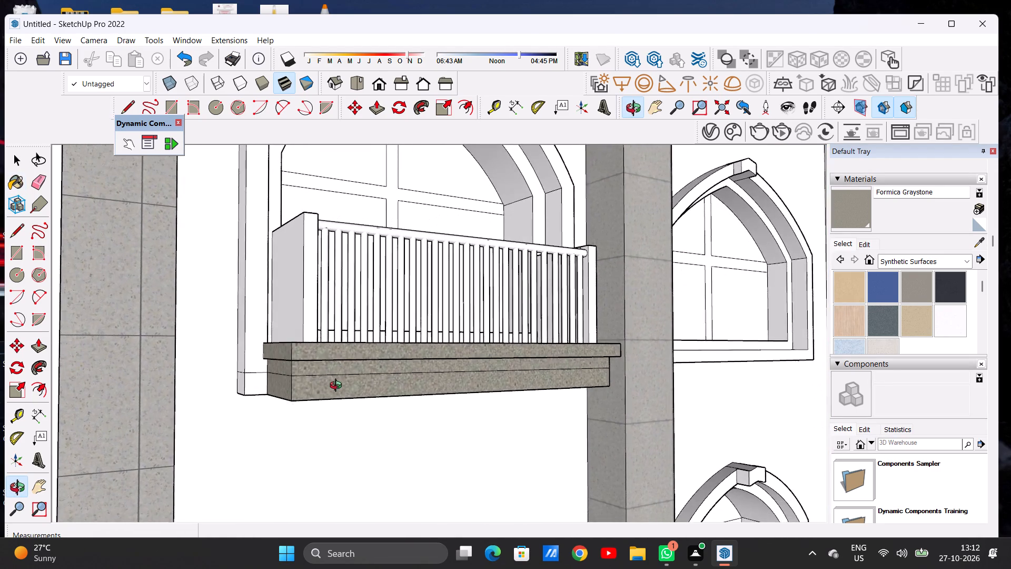
pyautogui.moveTo(338, 387); pyautogui.dragTo(336, 391, button='middle')
pyautogui.scroll(-11, 303, 360)
pyautogui.moveTo(419, 352); pyautogui.dragTo(201, 376, button='middle')
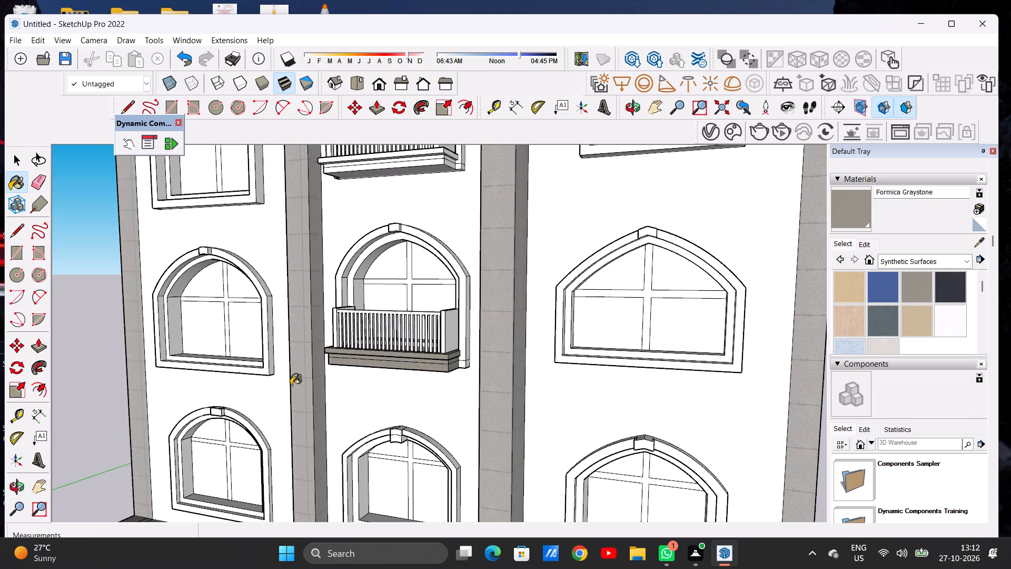
pyautogui.scroll(3, 422, 373)
pyautogui.scroll(-1, 422, 373)
pyautogui.scroll(1, 422, 373)
pyautogui.moveTo(457, 367); pyautogui.dragTo(464, 291, button='middle')
pyautogui.scroll(9, 468, 321)
pyautogui.moveTo(453, 348); pyautogui.dragTo(457, 334, button='middle')
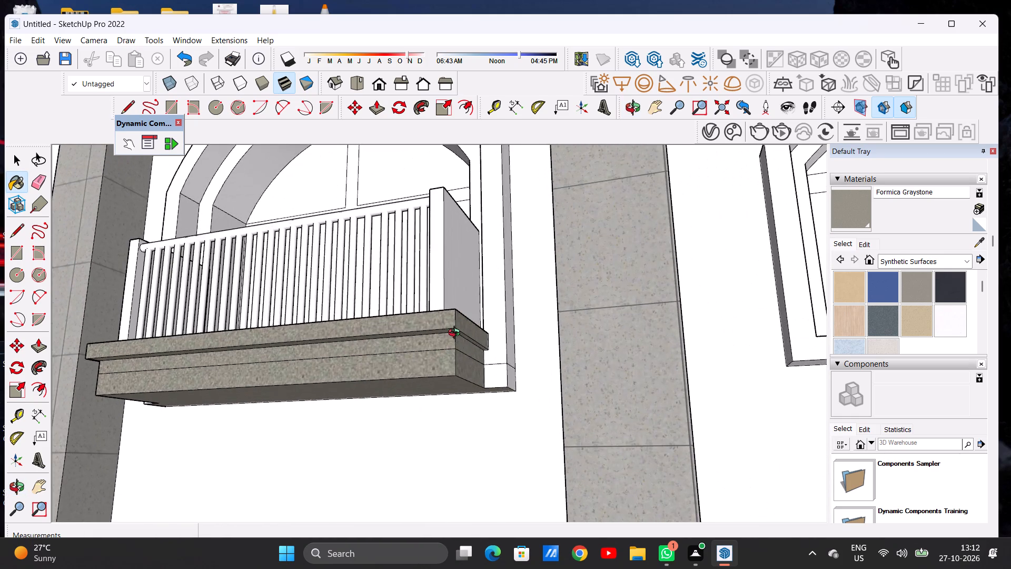
pyautogui.moveTo(457, 334); pyautogui.dragTo(490, 246, button='middle')
pyautogui.moveTo(495, 327); pyautogui.dragTo(504, 426, button='middle')
pyautogui.scroll(-19, 483, 347)
pyautogui.moveTo(424, 306); pyautogui.dragTo(435, 394, button='middle')
pyautogui.scroll(-10, 447, 367)
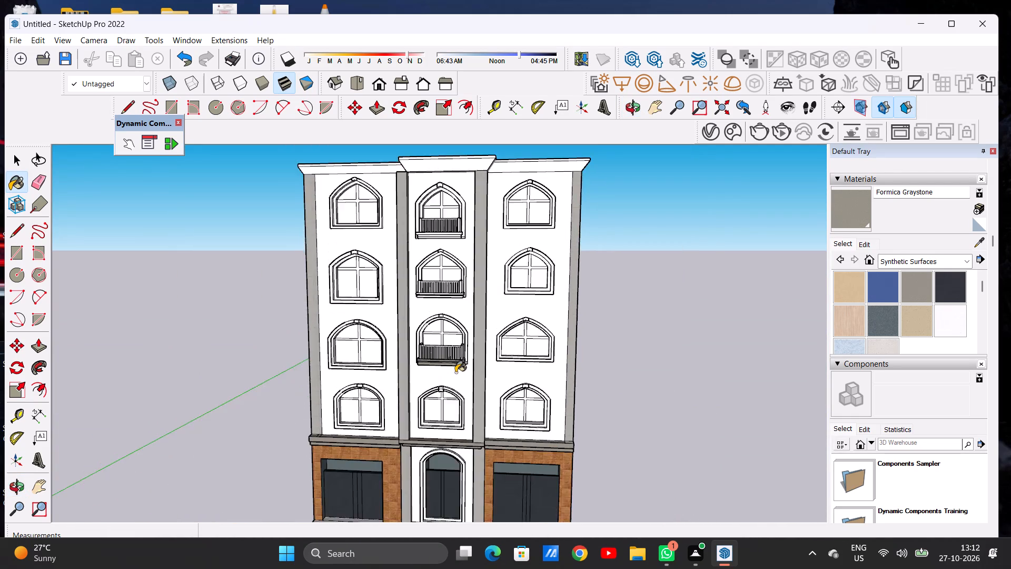
# Paint the middle balcony's base underside, the lower band's front and right side, and the adjoining right window-frame end with Formica Graystone.
pyautogui.scroll(-4, 455, 372)
pyautogui.scroll(7, 454, 377)
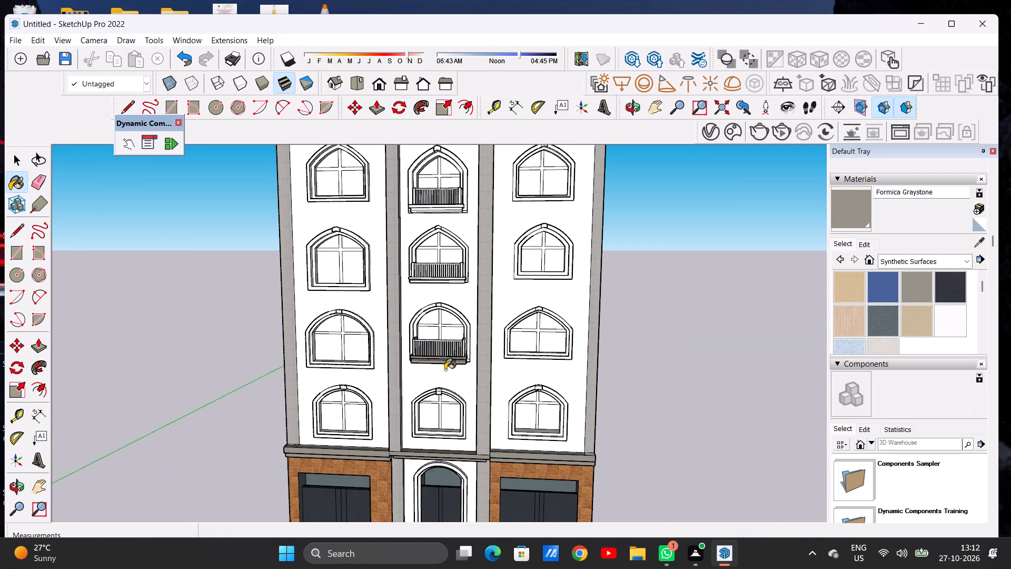
pyautogui.scroll(-3, 439, 362)
pyautogui.scroll(10, 450, 307)
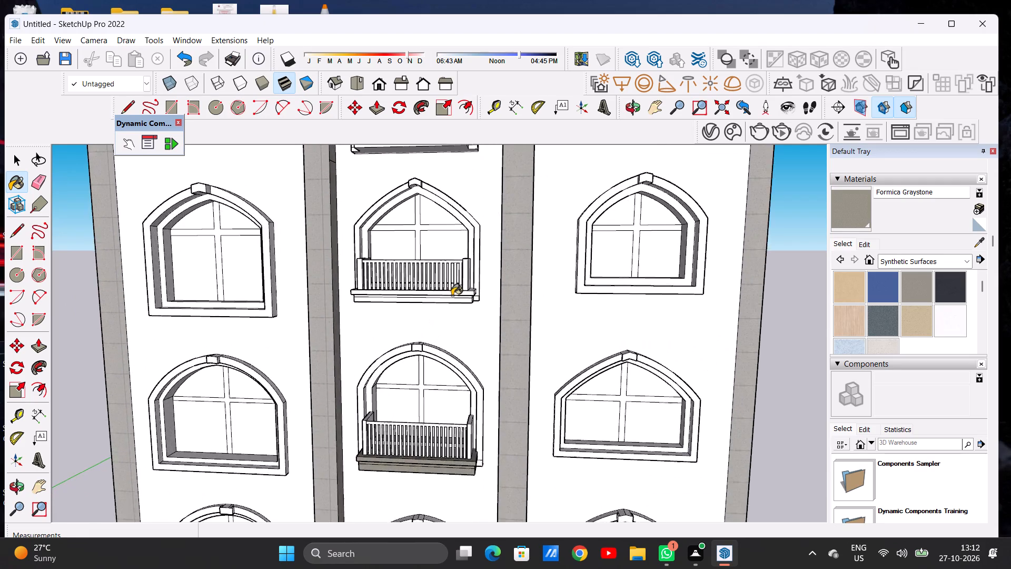
pyautogui.scroll(6, 459, 296)
pyautogui.moveTo(464, 329); pyautogui.dragTo(407, 273, button='middle')
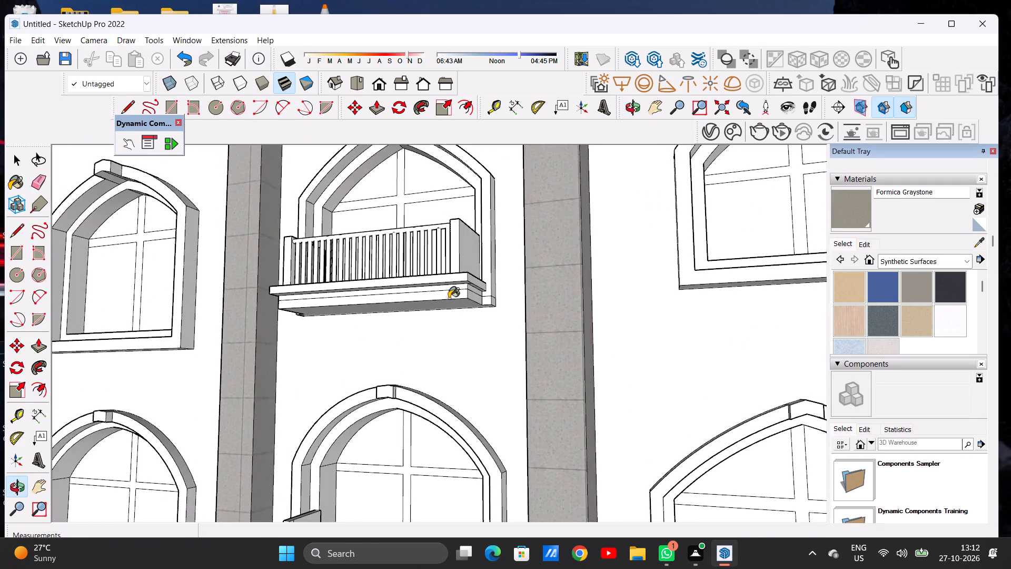
pyautogui.scroll(16, 449, 298)
pyautogui.click(476, 302)
pyautogui.click(469, 282)
pyautogui.click(512, 277)
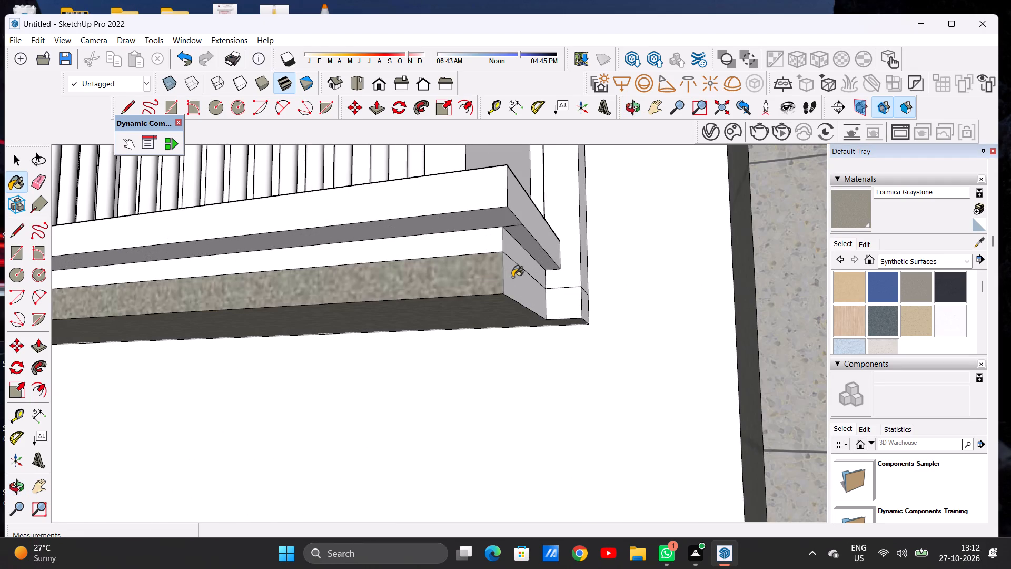
pyautogui.click(566, 293)
pyautogui.click(586, 307)
pyautogui.scroll(-3, 501, 297)
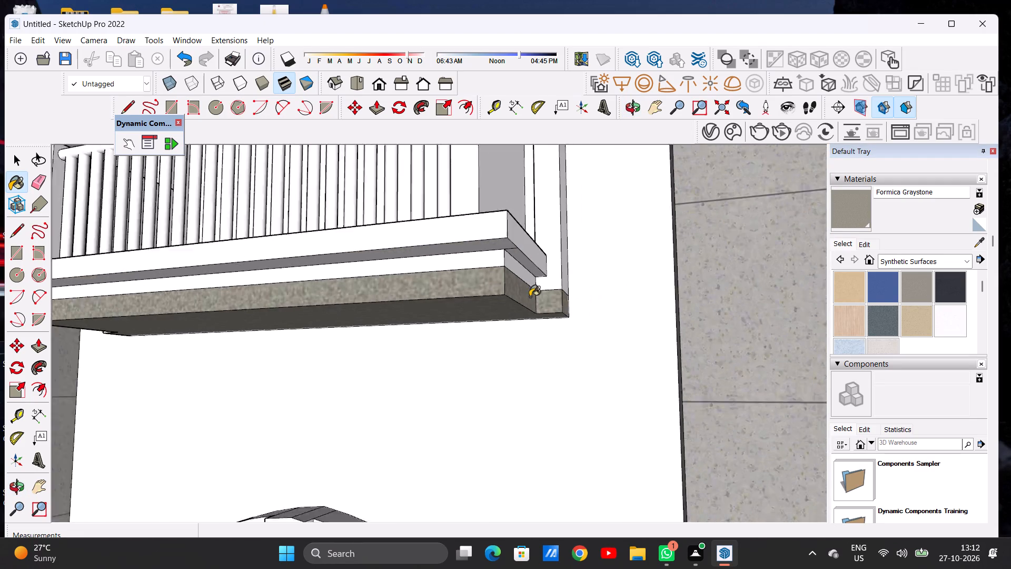
# Paint the left window-frame end and the lower band on the left side of the middle balcony's base with Formica Graystone.
pyautogui.scroll(-7, 530, 297)
pyautogui.moveTo(259, 318); pyautogui.dragTo(547, 343, button='middle')
pyautogui.scroll(3, 190, 293)
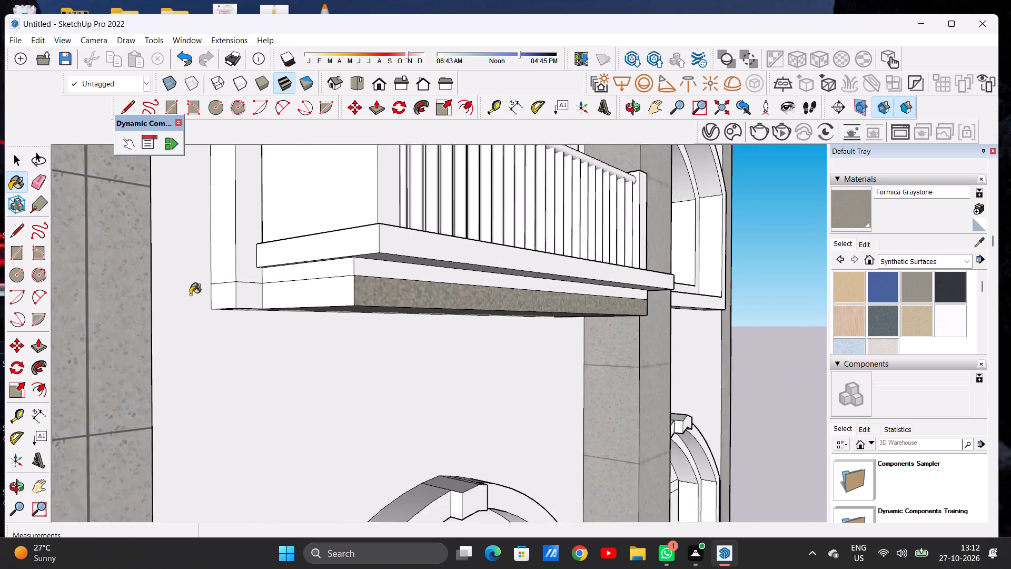
pyautogui.scroll(3, 190, 295)
pyautogui.click(226, 293)
pyautogui.click(252, 293)
pyautogui.click(301, 302)
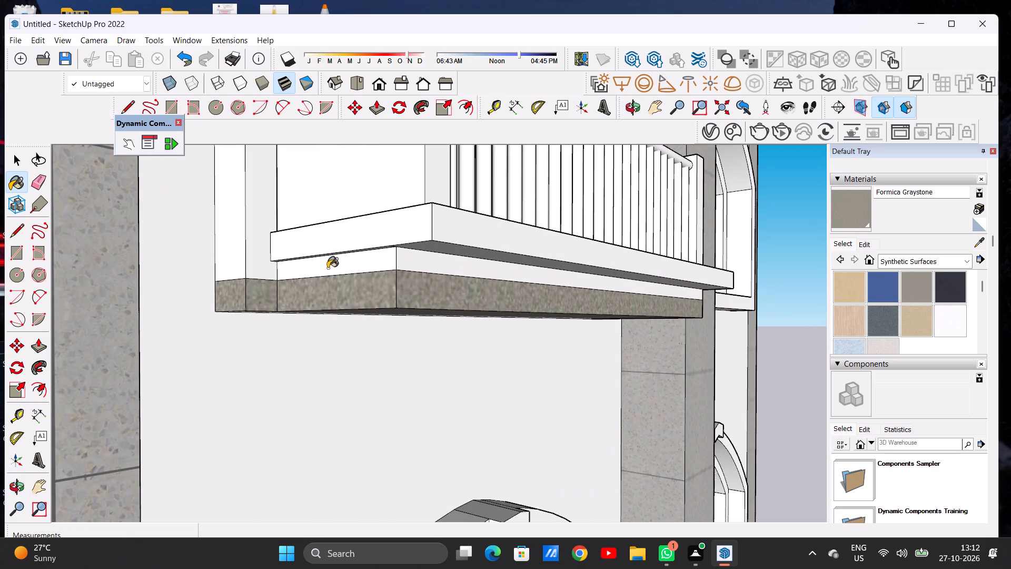
# Paint the upper band and lip on the front and left side of the middle balcony's base, plus the front lip's underside, with Formica Graystone.
pyautogui.click(328, 268)
pyautogui.click(409, 270)
pyautogui.click(397, 245)
pyautogui.click(449, 232)
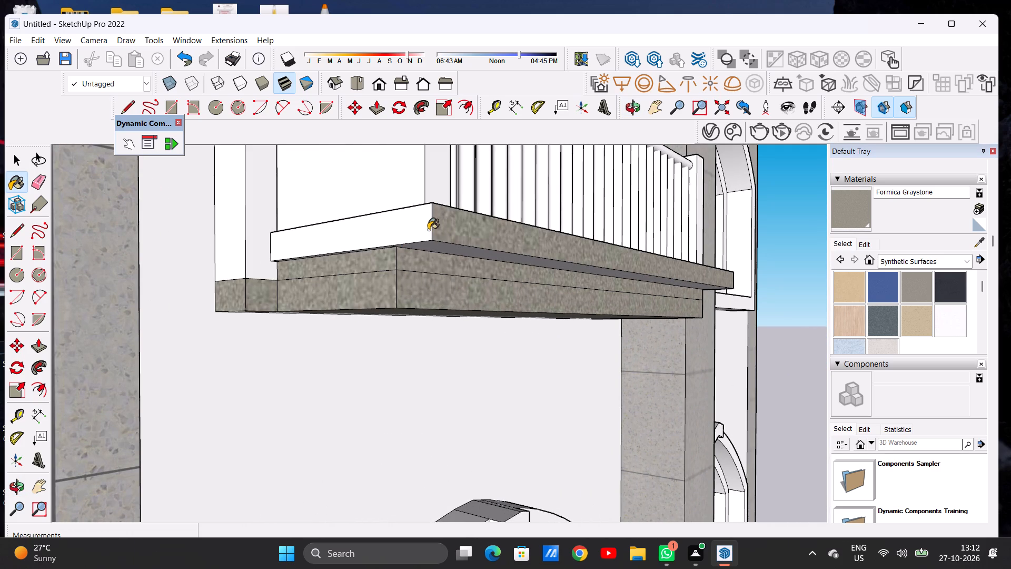
pyautogui.click(428, 230)
pyautogui.scroll(-6, 352, 255)
pyautogui.moveTo(411, 265); pyautogui.dragTo(348, 229, button='middle')
pyautogui.scroll(3, 351, 227)
pyautogui.scroll(-1, 351, 227)
pyautogui.scroll(2, 351, 227)
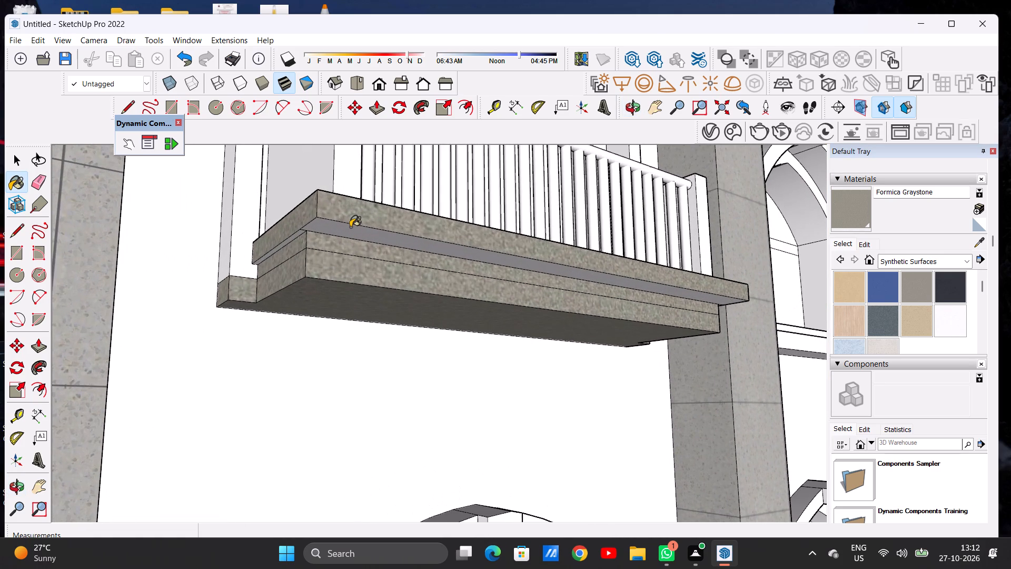
pyautogui.click(350, 227)
# Paint the top face of the middle balcony's base, under the railing, with Formica Graystone.
pyautogui.scroll(-6, 322, 272)
pyautogui.moveTo(376, 270); pyautogui.dragTo(370, 272, button='middle')
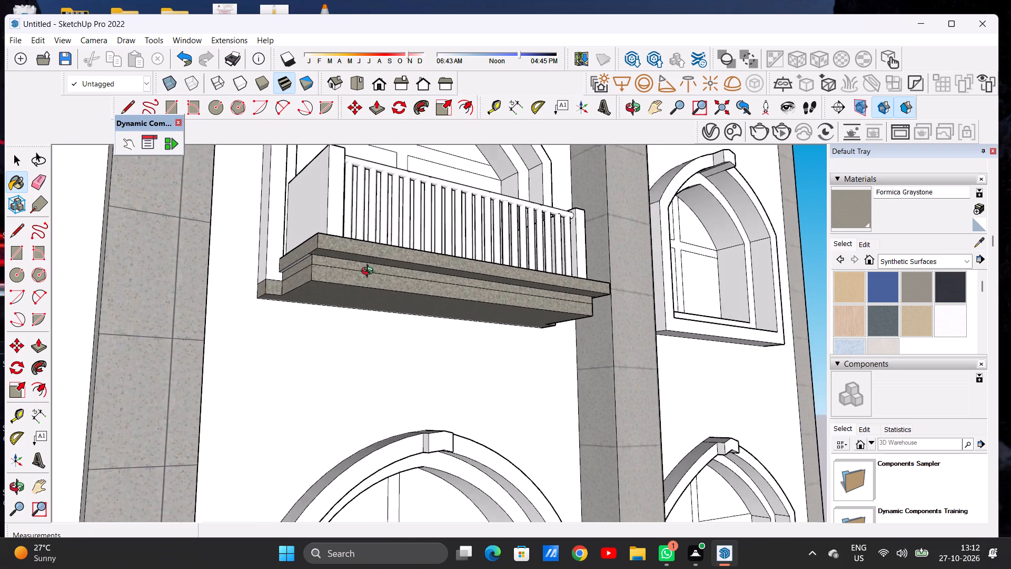
pyautogui.moveTo(370, 272); pyautogui.dragTo(236, 328, button='middle')
pyautogui.moveTo(355, 279); pyautogui.dragTo(322, 409, button='middle')
pyautogui.scroll(6, 368, 305)
pyautogui.click(367, 295)
# Paint the upper band, the lip and the lip's underside on the right side of the middle balcony's base with Formica Graystone.
pyautogui.scroll(-5, 346, 298)
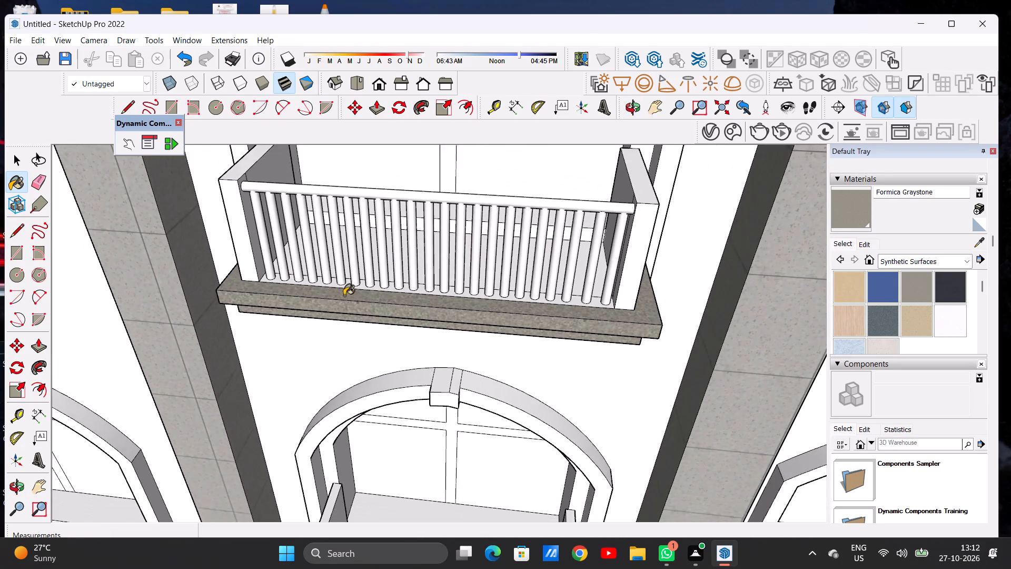
pyautogui.scroll(-5, 344, 296)
pyautogui.moveTo(433, 304); pyautogui.dragTo(422, 219, button='middle')
pyautogui.moveTo(522, 294); pyautogui.dragTo(519, 268, button='middle')
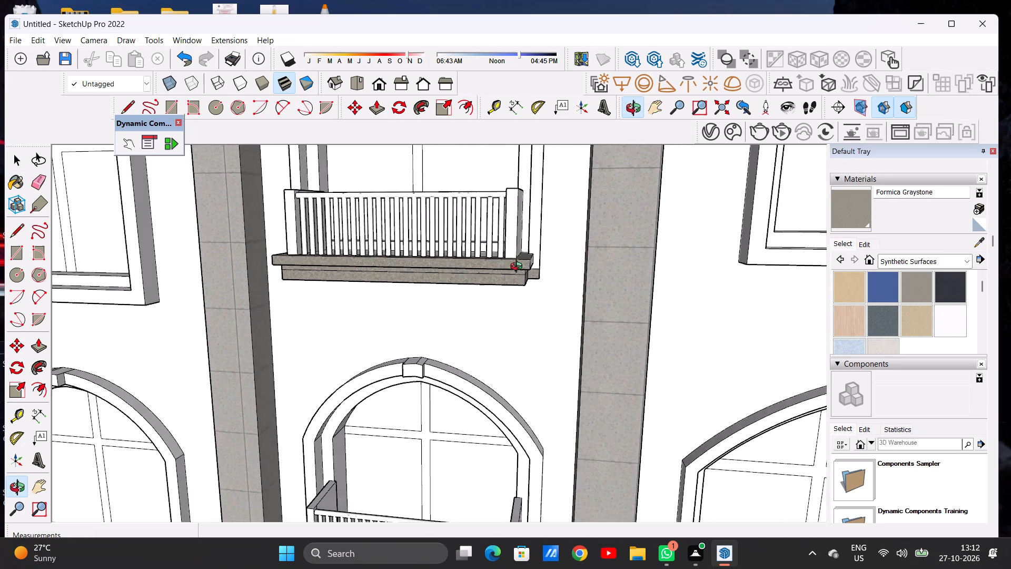
pyautogui.moveTo(519, 268); pyautogui.dragTo(431, 197, button='middle')
pyautogui.scroll(6, 540, 243)
pyautogui.scroll(4, 467, 268)
pyautogui.click(475, 251)
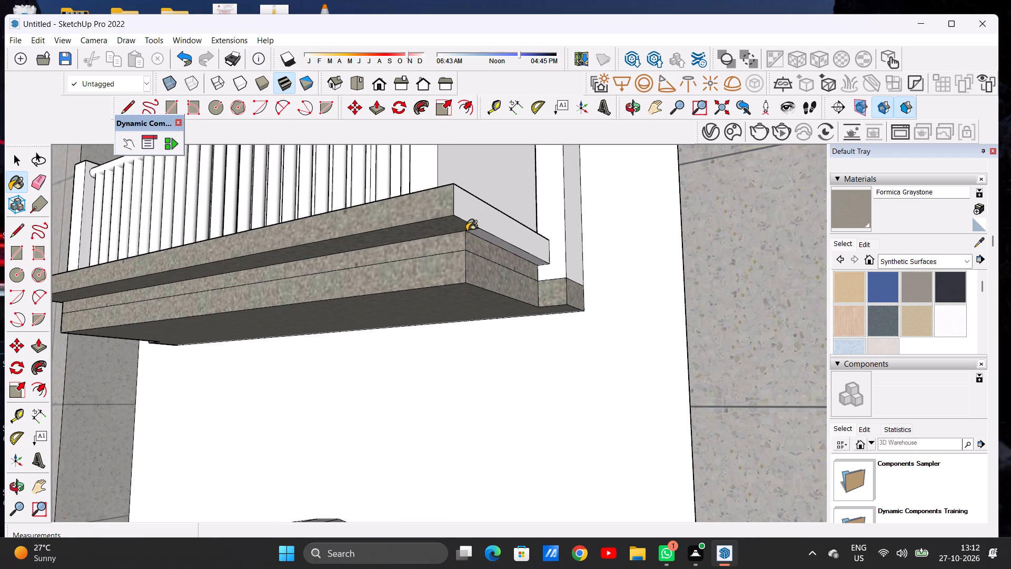
pyautogui.click(466, 225)
pyautogui.click(499, 219)
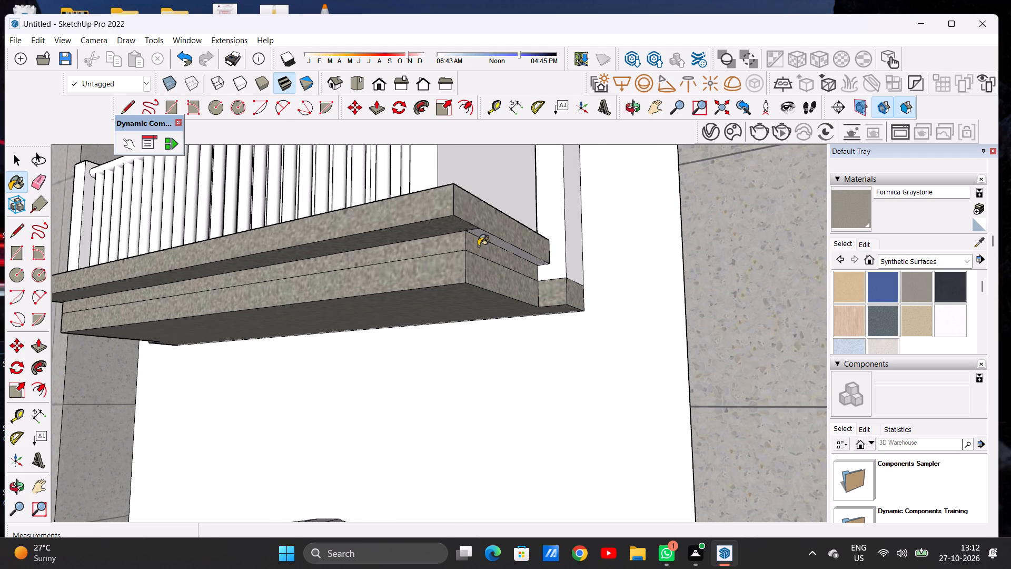
pyautogui.scroll(4, 478, 236)
pyautogui.click(478, 234)
# Check the middle balcony's painted base from above and in the context of the whole façade.
pyautogui.scroll(-8, 481, 241)
pyautogui.moveTo(384, 242); pyautogui.dragTo(463, 367, button='middle')
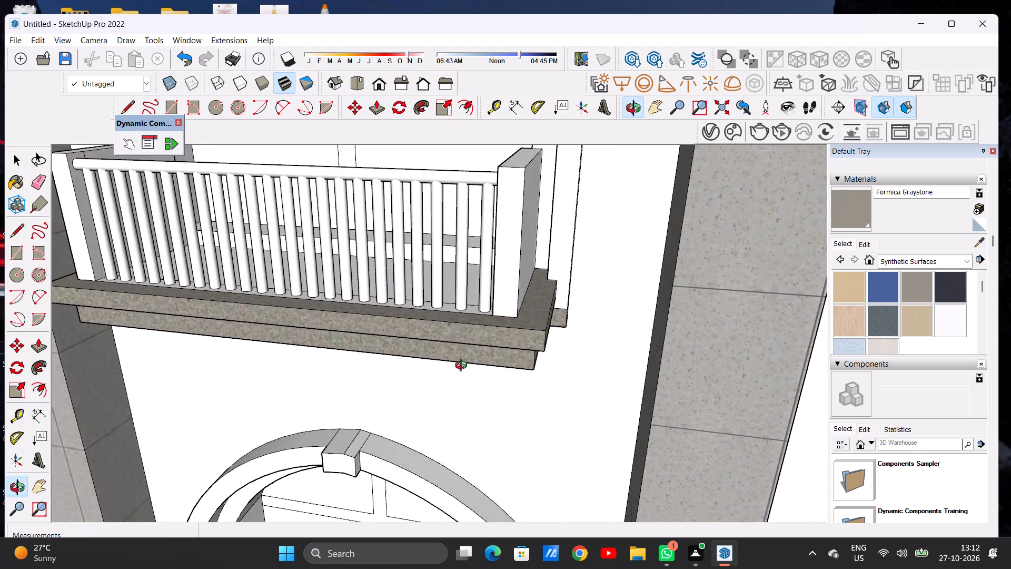
pyautogui.moveTo(463, 367); pyautogui.dragTo(502, 372, button='middle')
pyautogui.scroll(-15, 502, 367)
pyautogui.scroll(-4, 481, 328)
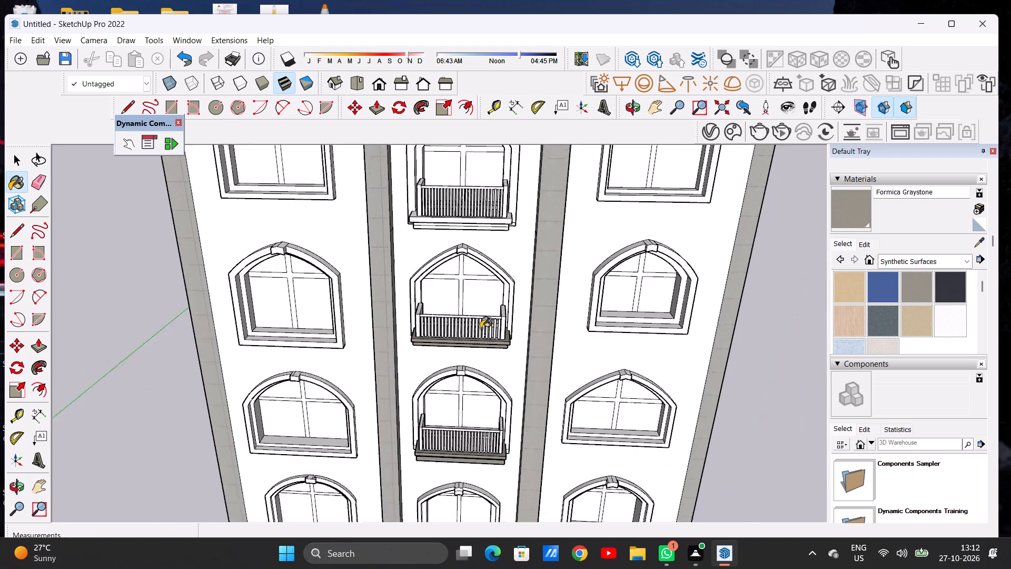
pyautogui.scroll(-4, 481, 328)
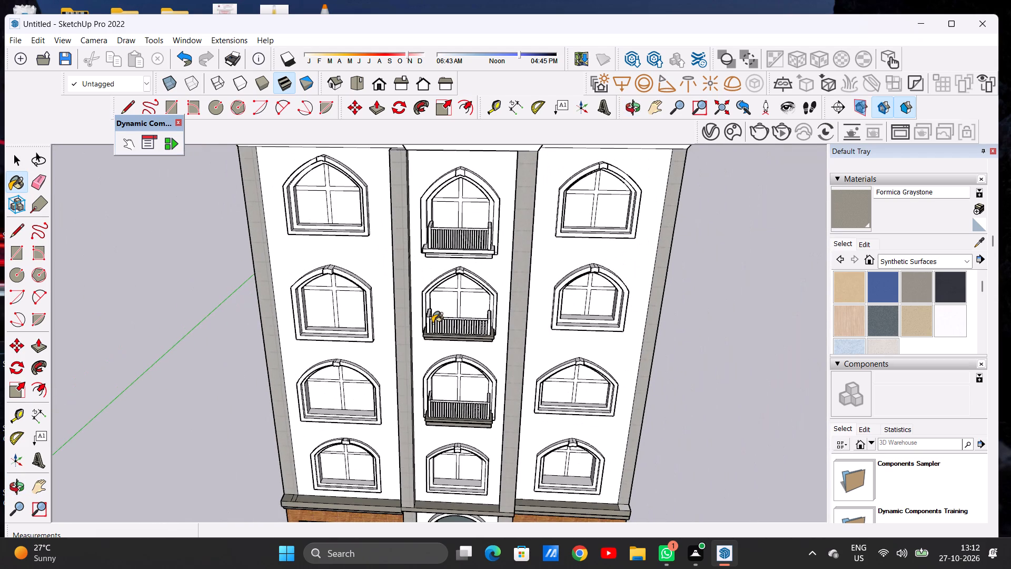
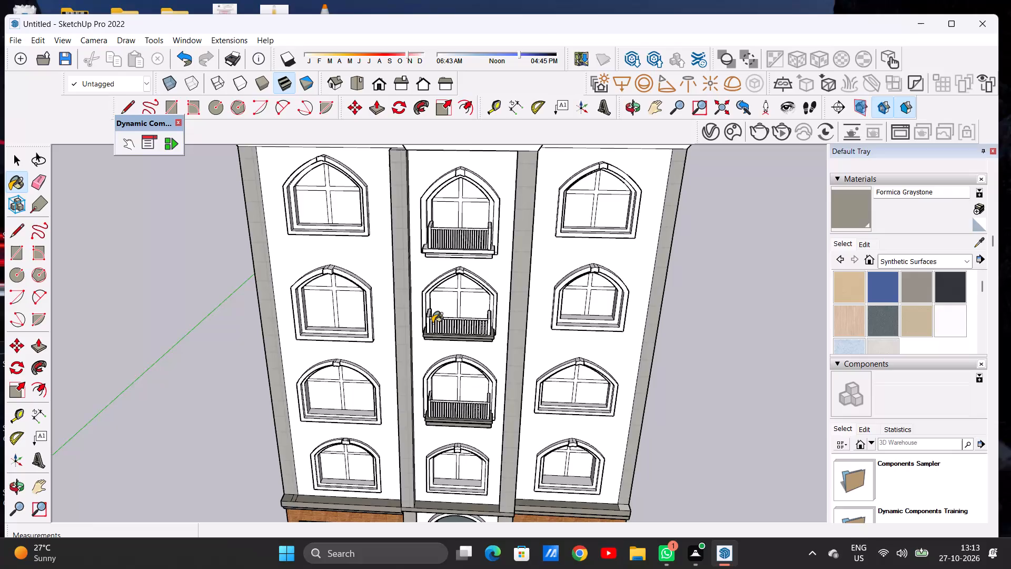
# Paint the top face and the front lip of the top balcony's base with Formica Graystone.
pyautogui.scroll(13, 484, 252)
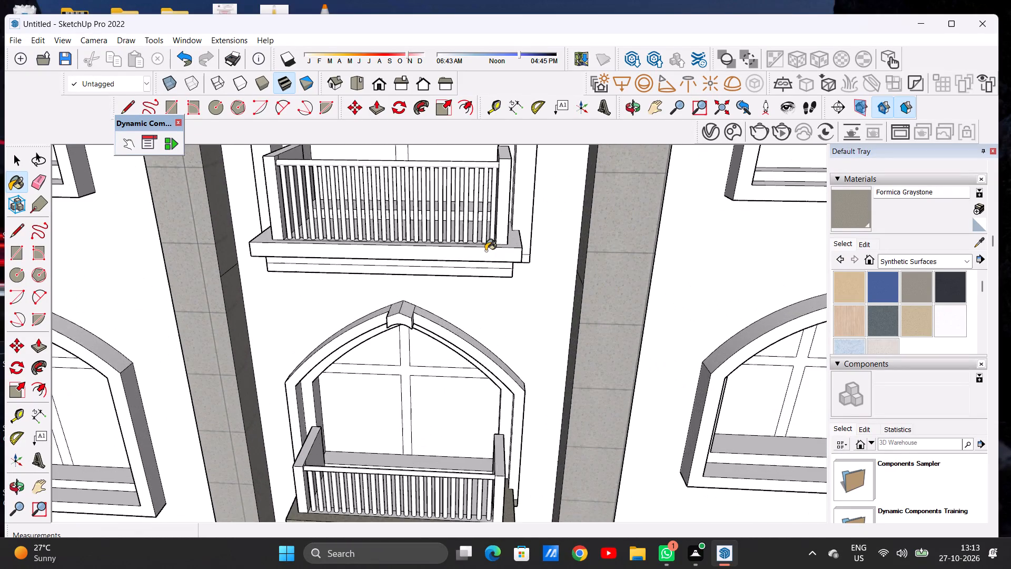
pyautogui.moveTo(494, 243); pyautogui.dragTo(485, 326, button='middle')
pyautogui.scroll(7, 514, 276)
pyautogui.click(514, 276)
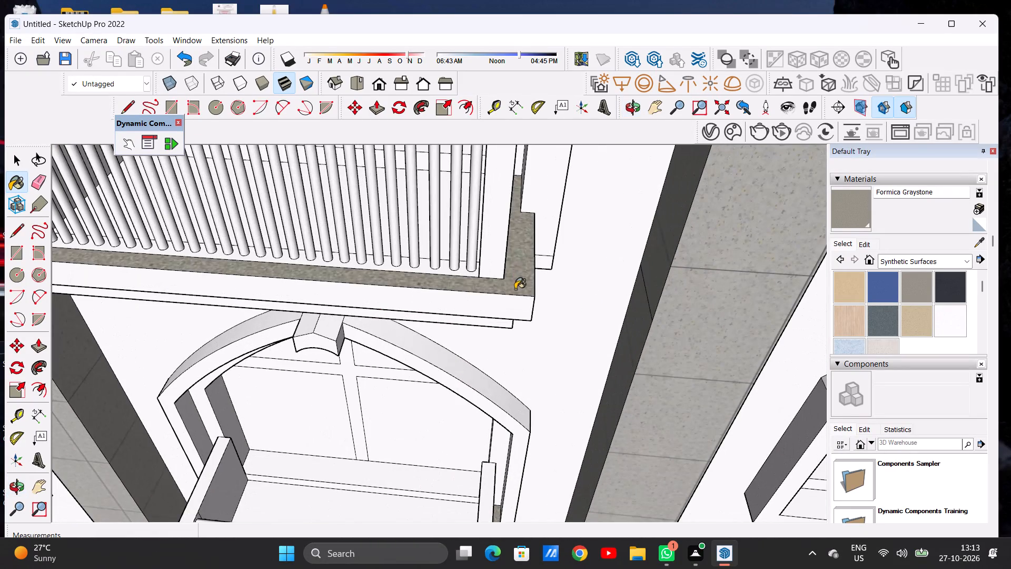
pyautogui.click(510, 307)
# Paint the right side of the top balcony's lip and the two bands below it, on the right side and front, with Formica Graystone.
pyautogui.scroll(-7, 450, 291)
pyautogui.moveTo(505, 305); pyautogui.dragTo(492, 273, button='middle')
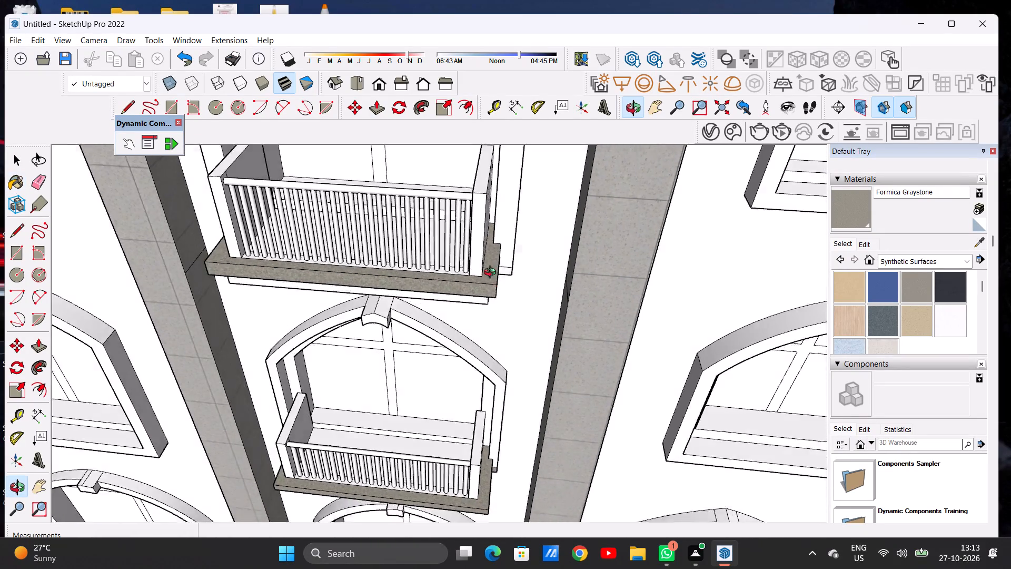
pyautogui.moveTo(492, 273); pyautogui.dragTo(375, 231, button='middle')
pyautogui.scroll(1, 469, 238)
pyautogui.scroll(-1, 467, 242)
pyautogui.scroll(5, 463, 246)
pyautogui.click(417, 244)
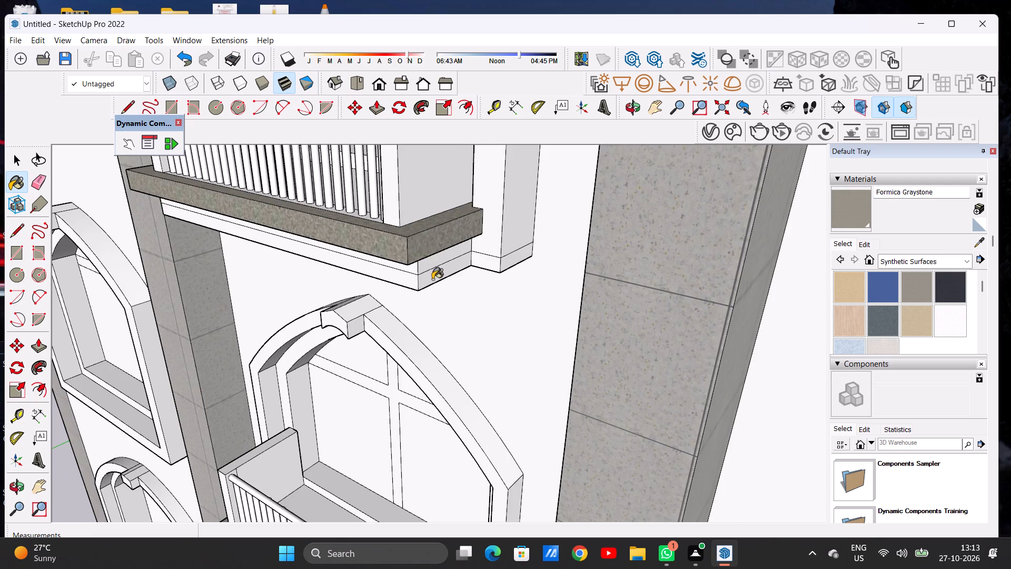
pyautogui.scroll(6, 432, 279)
pyautogui.click(417, 253)
pyautogui.click(430, 274)
pyautogui.click(397, 284)
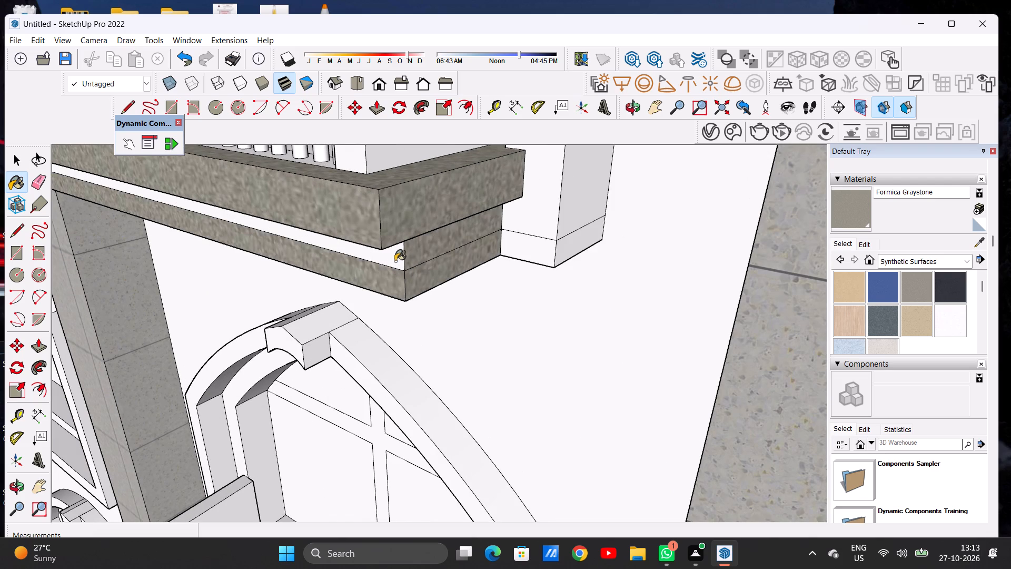
pyautogui.click(396, 258)
# Paint the underside of the top balcony's base and the underside of its front and right lip with Formica Graystone.
pyautogui.scroll(-1, 413, 279)
pyautogui.scroll(1, 417, 279)
pyautogui.scroll(-5, 418, 280)
pyautogui.scroll(-5, 480, 277)
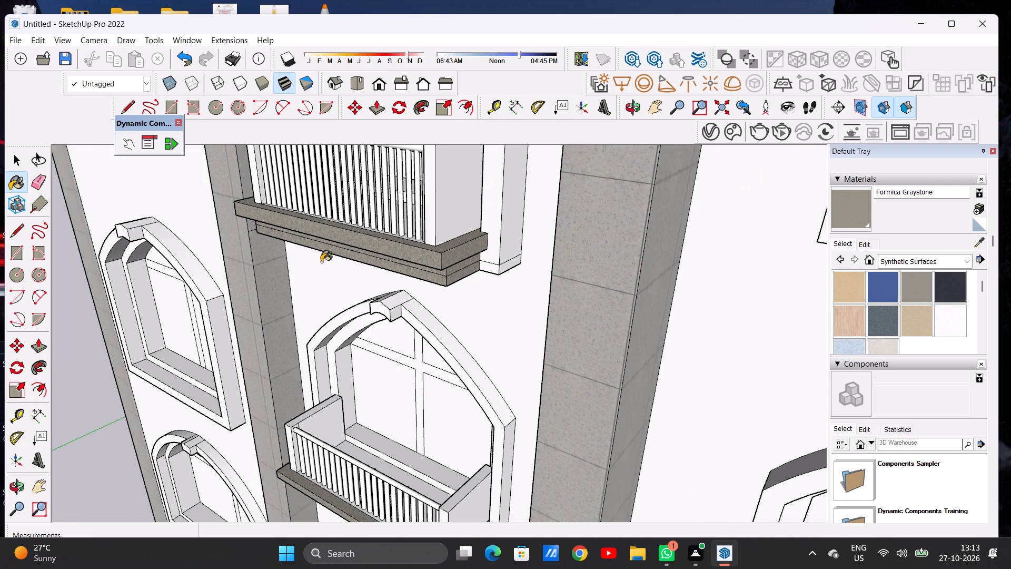
pyautogui.moveTo(321, 262); pyautogui.dragTo(359, 193, button='middle')
pyautogui.scroll(6, 377, 211)
pyautogui.moveTo(411, 244); pyautogui.dragTo(390, 159, button='middle')
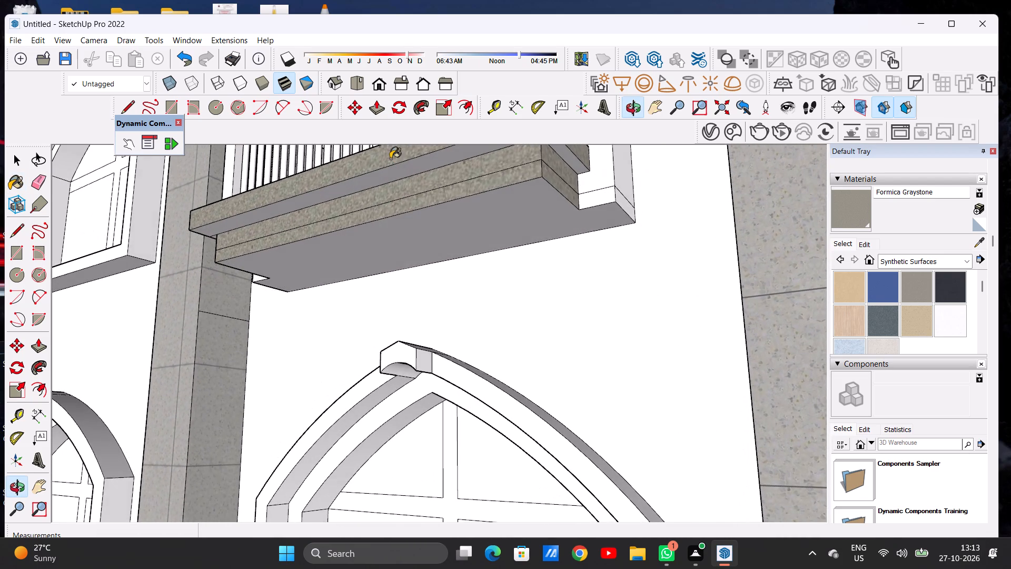
pyautogui.scroll(4, 403, 168)
pyautogui.click(404, 171)
pyautogui.click(433, 231)
pyautogui.scroll(-3, 454, 247)
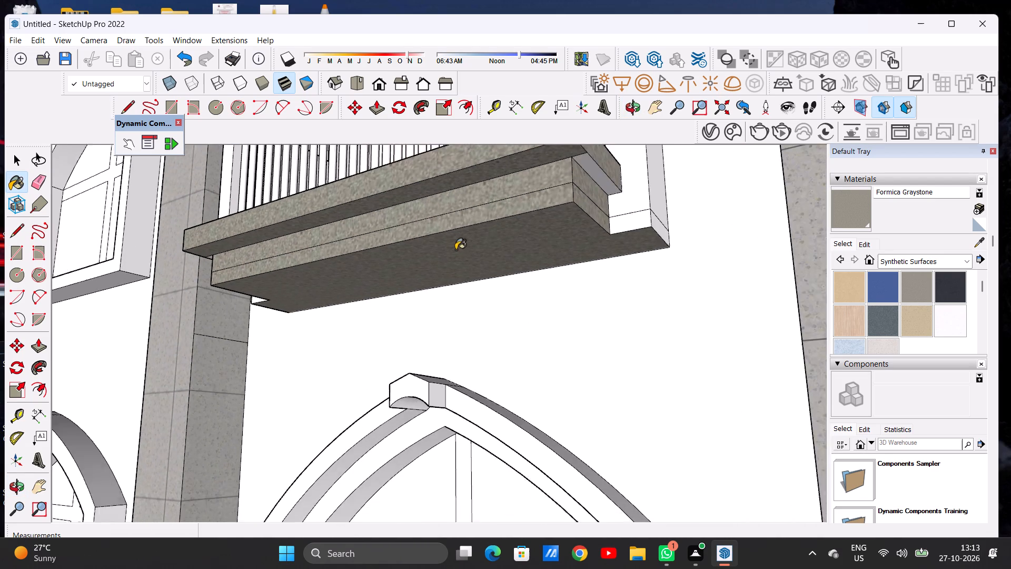
pyautogui.scroll(-1, 455, 250)
pyautogui.scroll(6, 579, 175)
pyautogui.click(572, 178)
# Paint the left side of the top balcony's base with Formica Graystone, covering both bands, the wall return, the lip and the lip's underside.
pyautogui.scroll(-8, 549, 227)
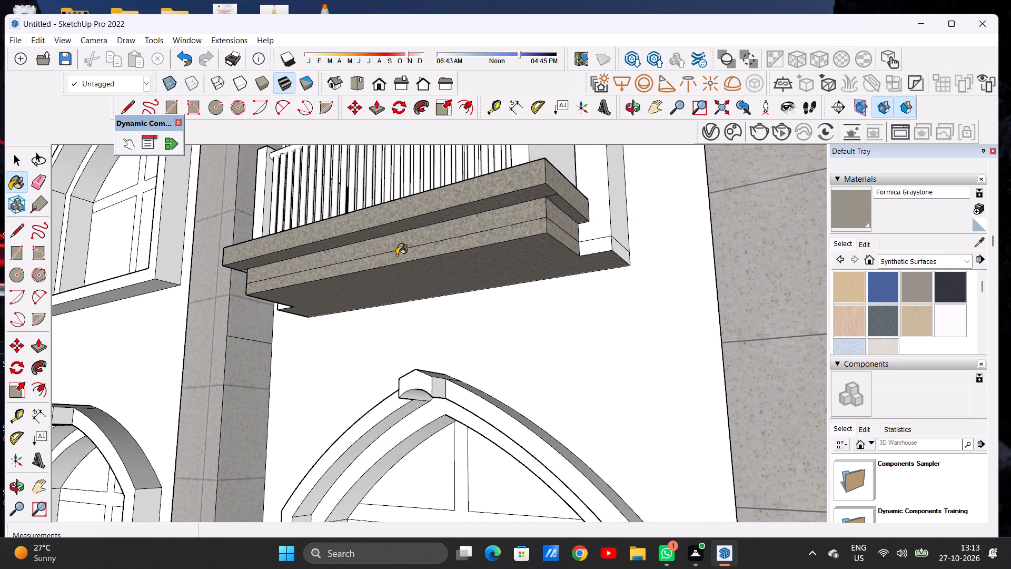
pyautogui.moveTo(361, 264); pyautogui.dragTo(657, 311, button='middle')
pyautogui.moveTo(305, 274); pyautogui.dragTo(304, 312, button='middle')
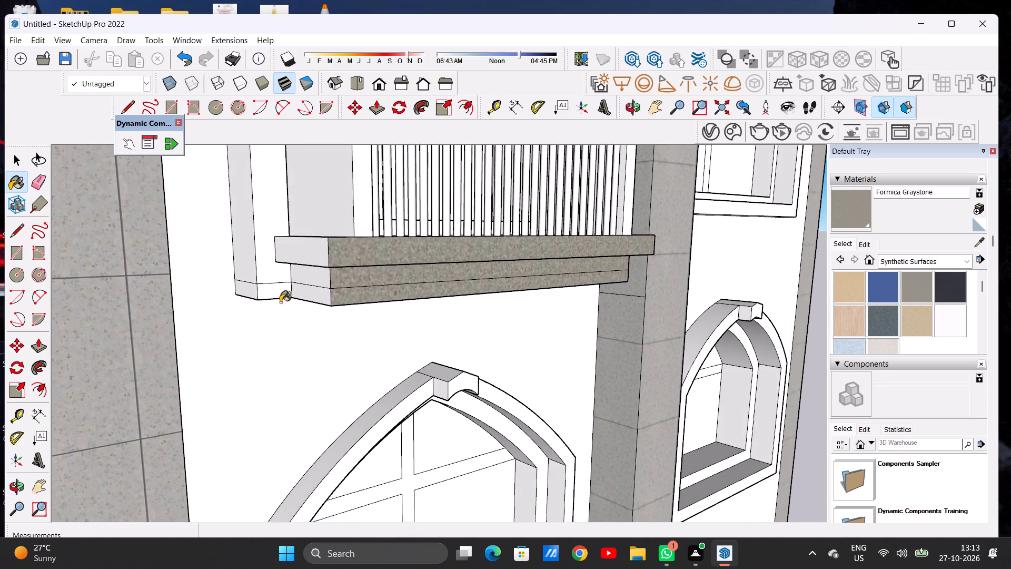
pyautogui.scroll(4, 265, 298)
pyautogui.click(265, 292)
pyautogui.click(243, 290)
pyautogui.click(332, 292)
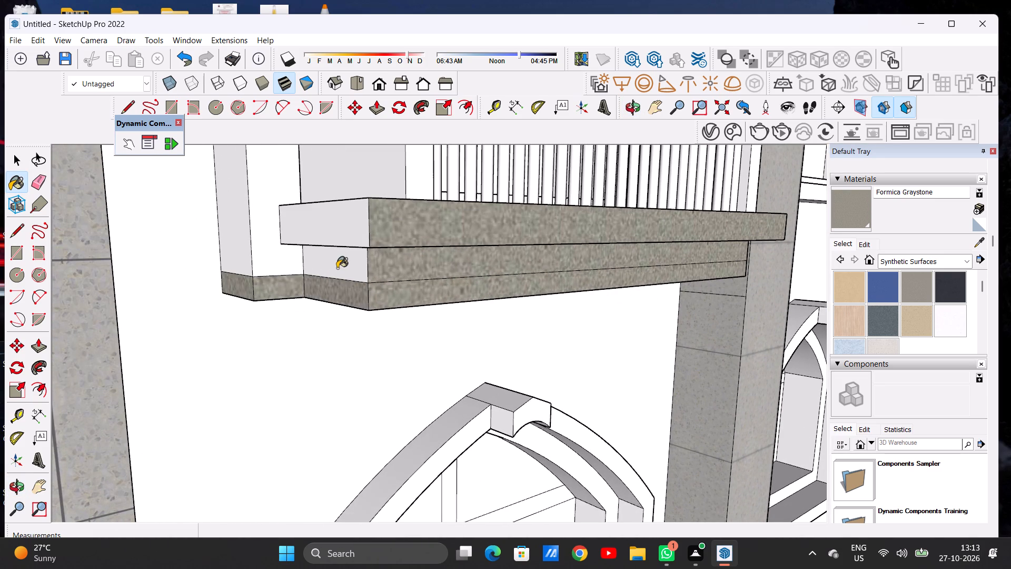
pyautogui.click(338, 267)
pyautogui.click(338, 238)
pyautogui.moveTo(357, 280); pyautogui.dragTo(348, 188, button='middle')
pyautogui.scroll(3, 352, 171)
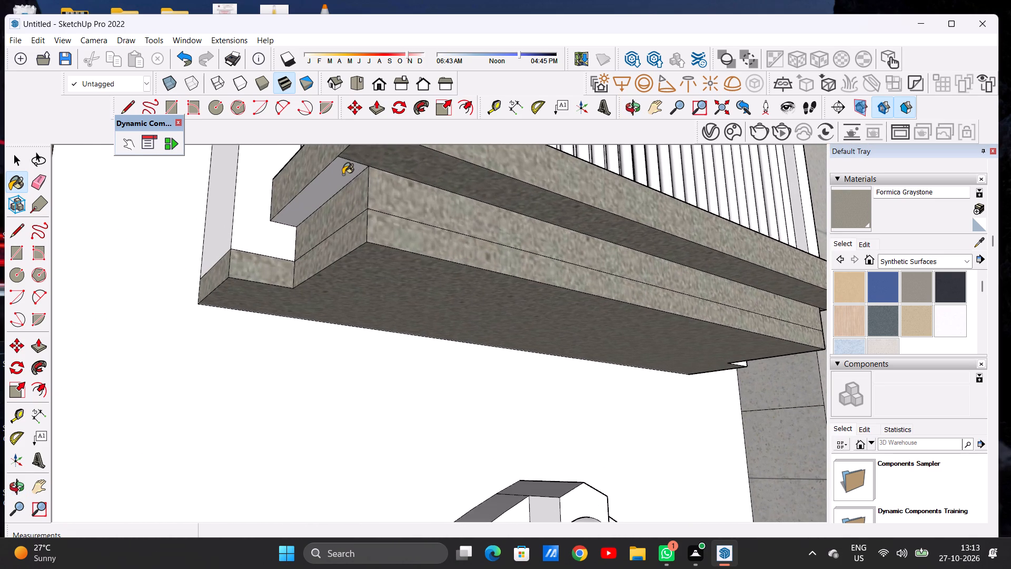
pyautogui.click(343, 174)
# Paint the front and outer side of the small wall return at the right end of the top balcony's base with Formica Graystone.
pyautogui.scroll(-11, 331, 204)
pyautogui.moveTo(390, 277); pyautogui.dragTo(193, 278, button='middle')
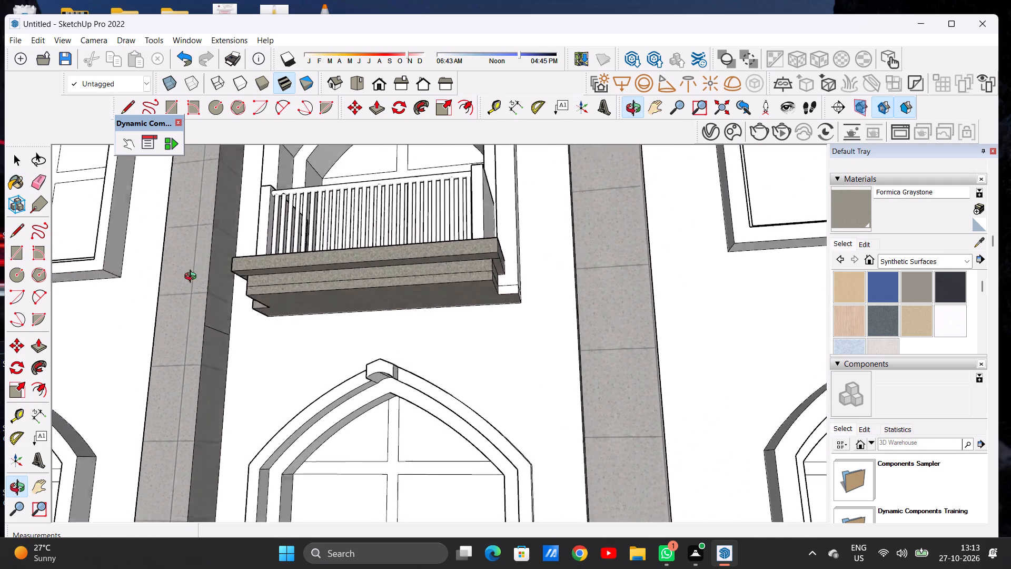
pyautogui.moveTo(193, 278); pyautogui.dragTo(187, 318, button='middle')
pyautogui.scroll(2, 534, 290)
pyautogui.scroll(-1, 532, 293)
pyautogui.scroll(3, 528, 297)
pyautogui.click(503, 301)
pyautogui.scroll(7, 517, 301)
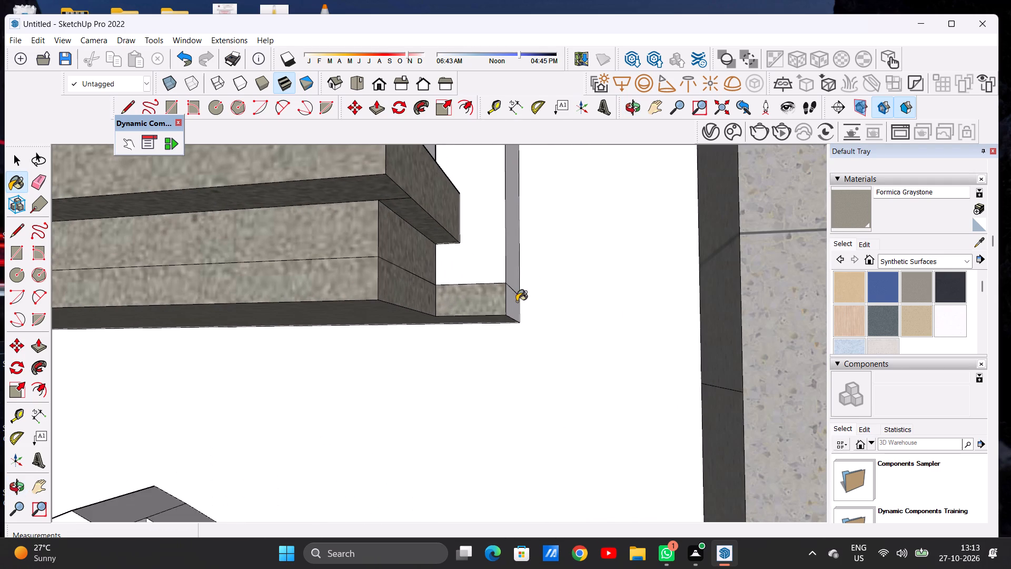
pyautogui.click(507, 306)
pyautogui.scroll(-4, 490, 261)
pyautogui.scroll(6, 502, 309)
pyautogui.click(516, 286)
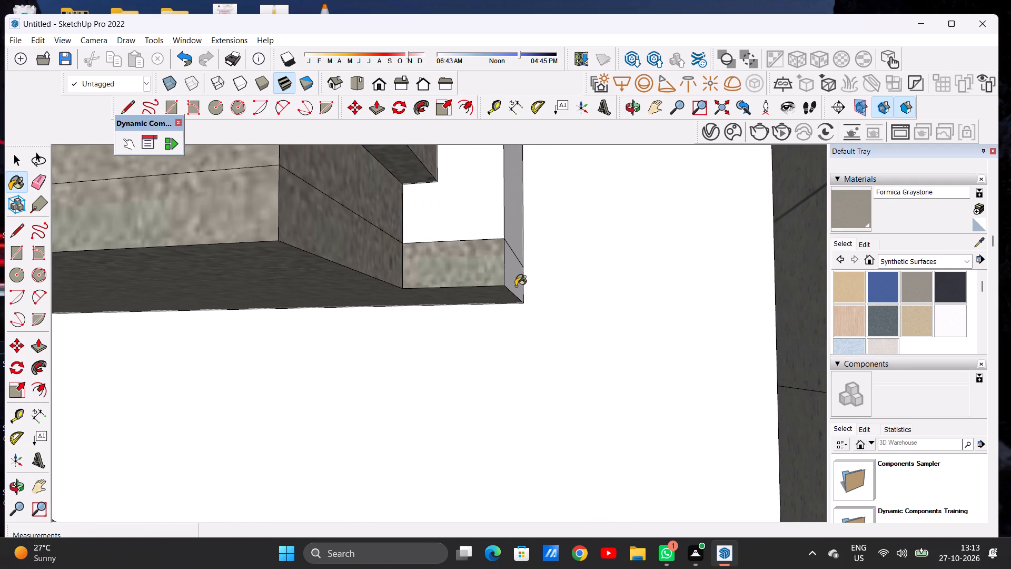
# Paint the outer and inner front faces of the arched window frame above the central entrance with Formica Graystone.
pyautogui.scroll(-17, 516, 286)
pyautogui.moveTo(374, 247); pyautogui.dragTo(397, 396, button='middle')
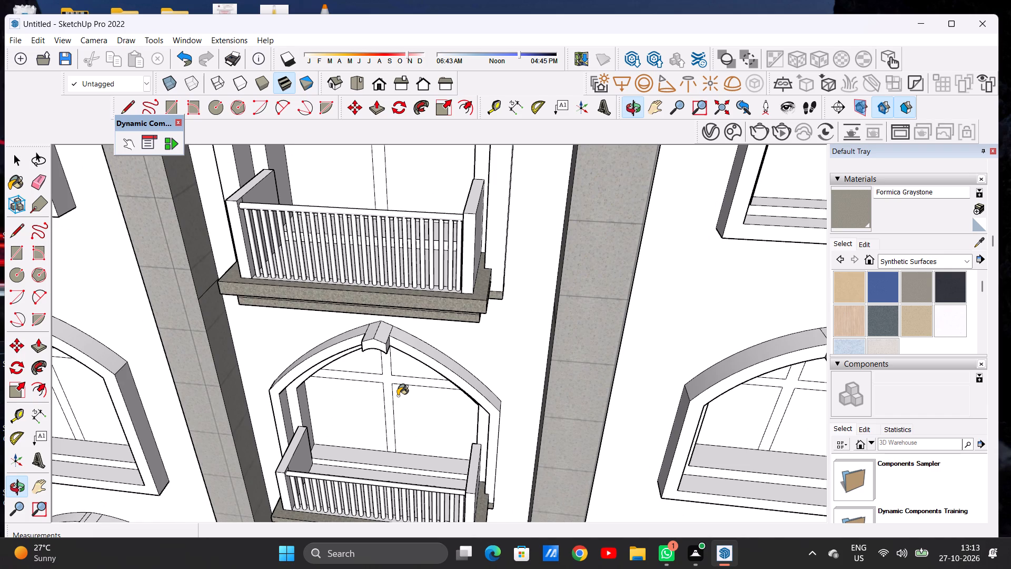
pyautogui.scroll(-11, 415, 322)
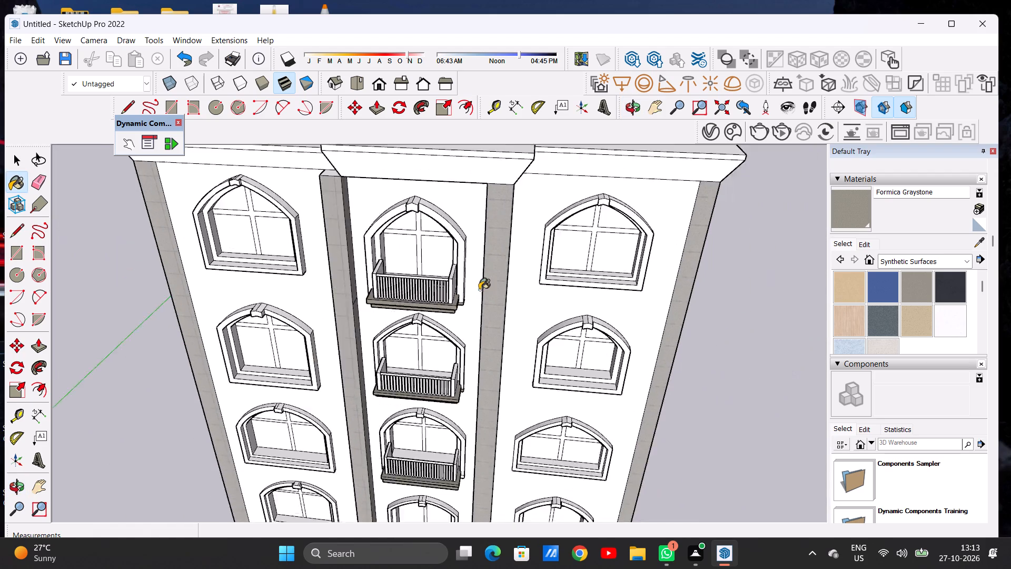
pyautogui.scroll(-8, 479, 290)
pyautogui.moveTo(433, 331); pyautogui.dragTo(469, 258, button='middle')
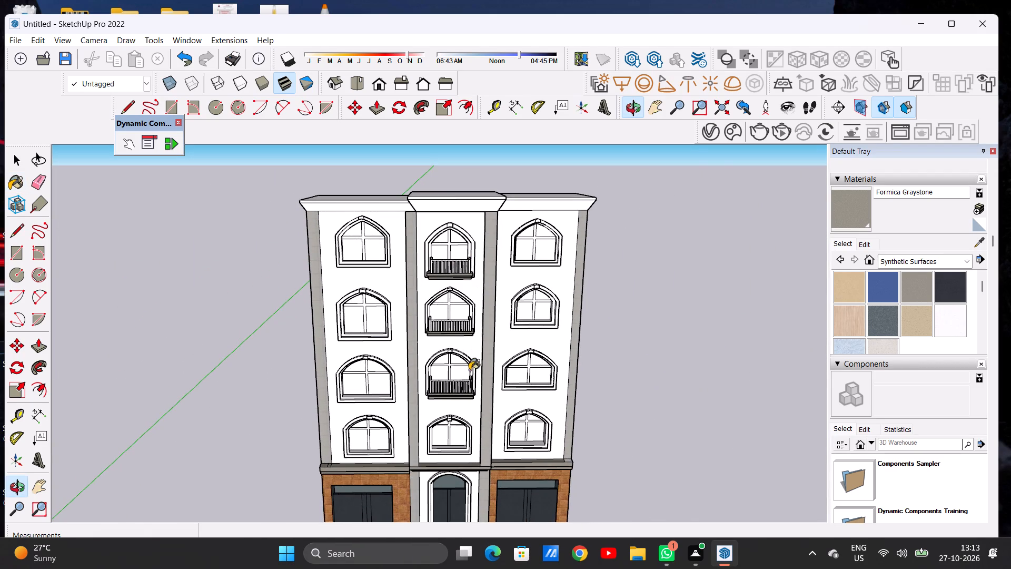
pyautogui.scroll(9, 462, 453)
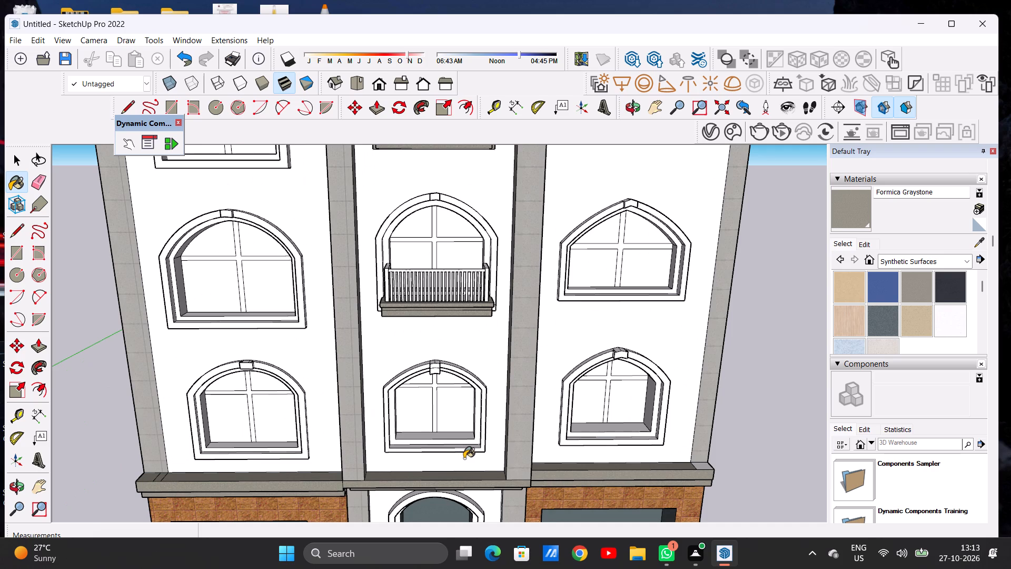
pyautogui.scroll(-7, 465, 439)
pyautogui.scroll(4, 458, 478)
pyautogui.moveTo(471, 462); pyautogui.dragTo(452, 374, button='middle')
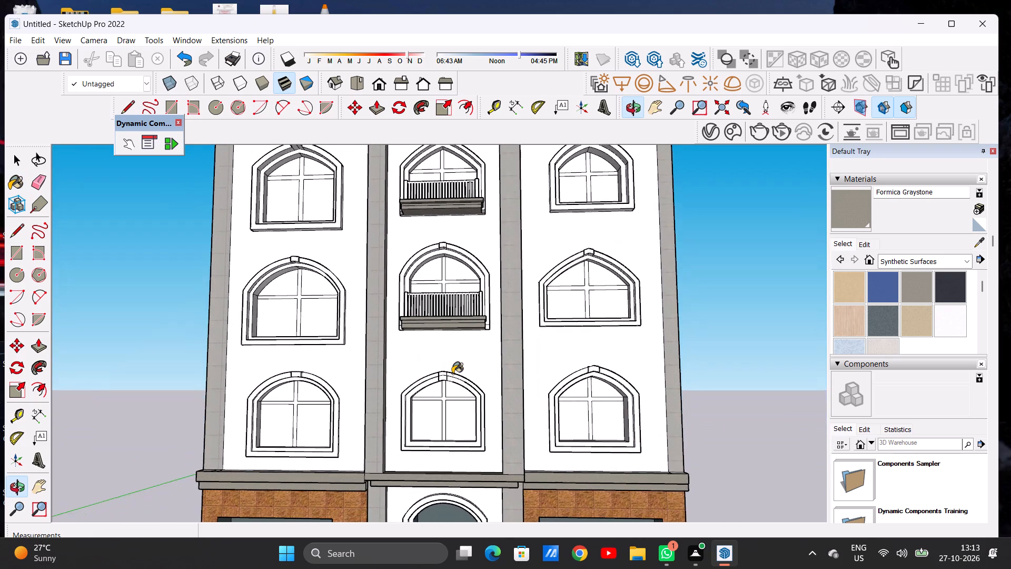
pyautogui.scroll(15, 468, 458)
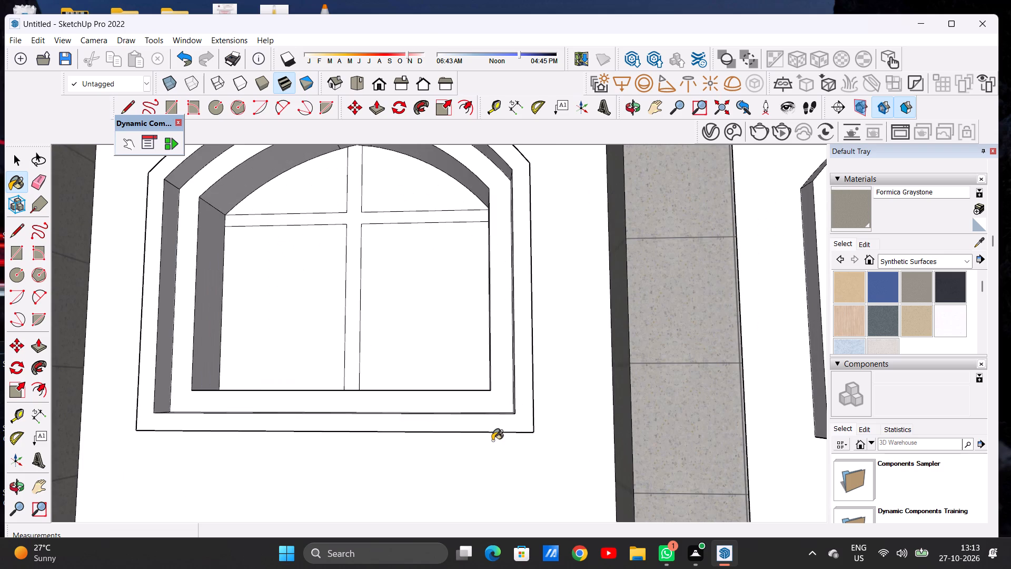
pyautogui.click(500, 425)
pyautogui.click(494, 404)
# Paint the left outer and inner reveals of the window frame above the entrance with Formica Graystone.
pyautogui.scroll(-12, 494, 404)
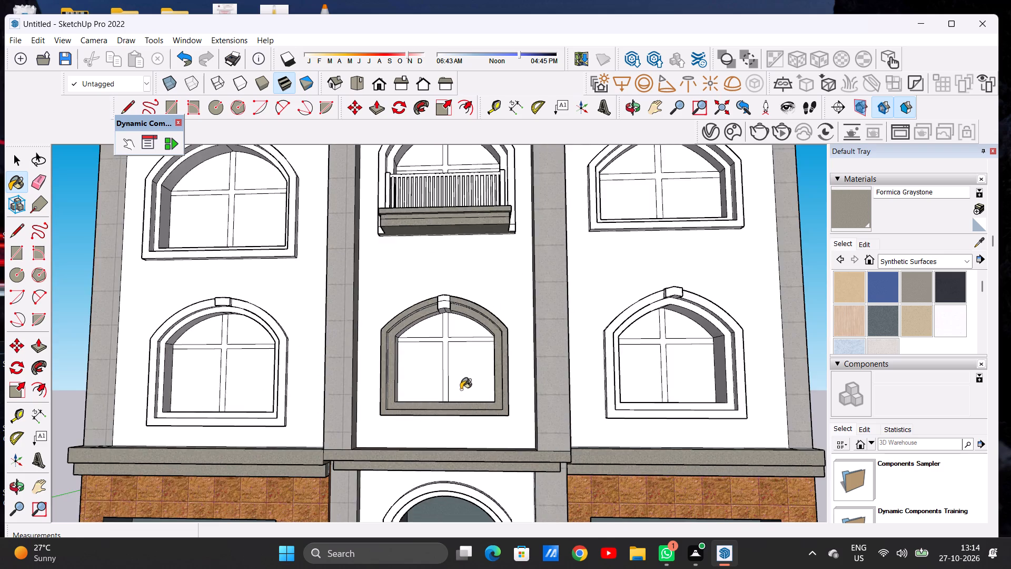
pyautogui.moveTo(449, 391); pyautogui.dragTo(375, 462, button='middle')
pyautogui.scroll(7, 391, 376)
pyautogui.scroll(-1, 390, 369)
pyautogui.scroll(5, 390, 369)
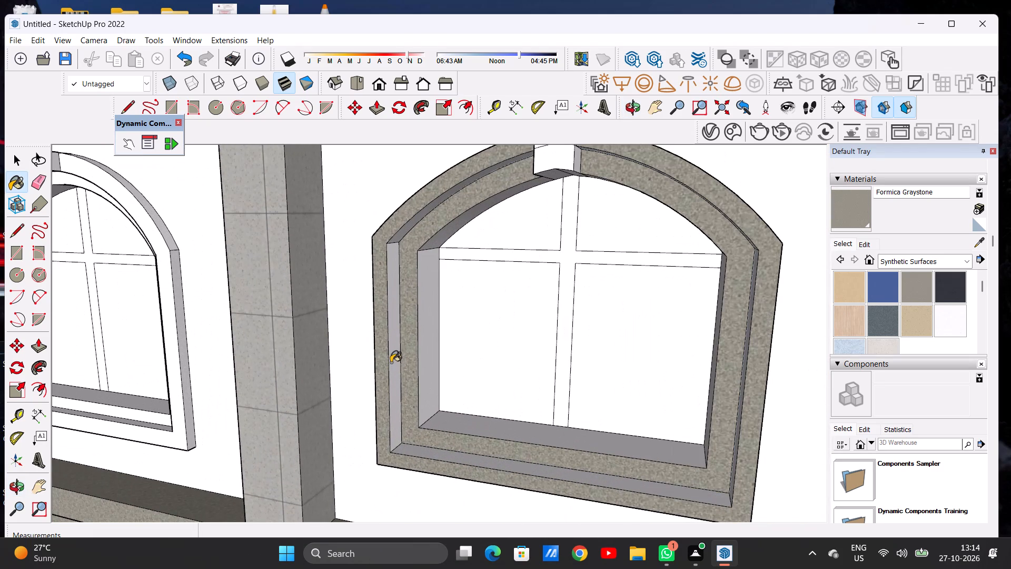
pyautogui.click(391, 362)
pyautogui.scroll(-5, 407, 377)
pyautogui.scroll(4, 428, 356)
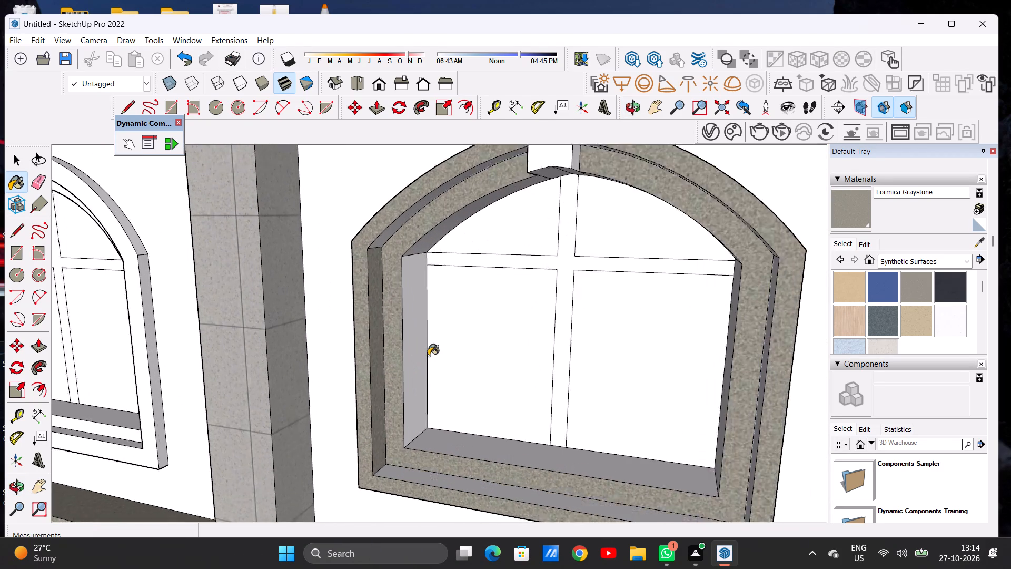
pyautogui.scroll(3, 428, 356)
pyautogui.click(417, 359)
# Paint the right reveals and both sill faces of the window frame above the entrance with Formica Graystone.
pyautogui.scroll(-8, 413, 366)
pyautogui.moveTo(405, 397); pyautogui.dragTo(593, 465, button='middle')
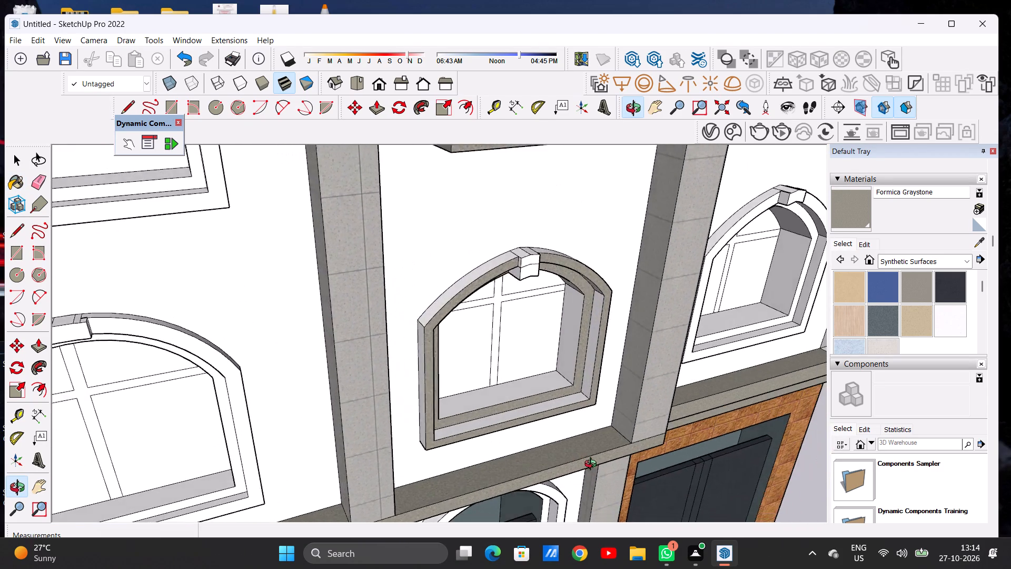
pyautogui.moveTo(593, 465); pyautogui.dragTo(590, 448, button='middle')
pyautogui.scroll(7, 583, 377)
pyautogui.click(601, 370)
pyautogui.click(561, 360)
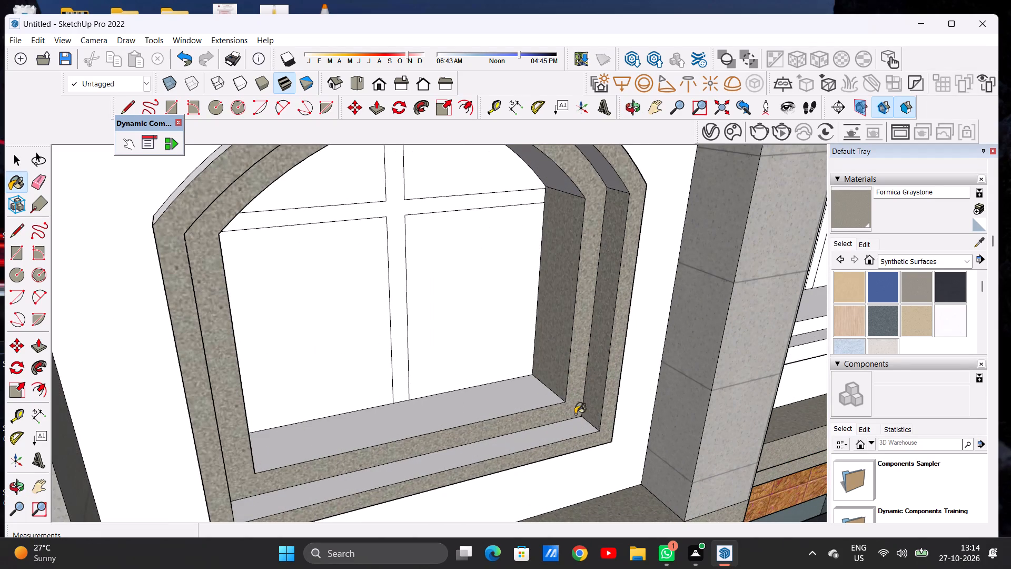
pyautogui.click(573, 429)
pyautogui.click(518, 397)
# Paint the outer top edge of the window frame's arch, on both sides of the keystone, with Formica Graystone.
pyautogui.scroll(-7, 442, 409)
pyautogui.moveTo(492, 413); pyautogui.dragTo(470, 377, button='middle')
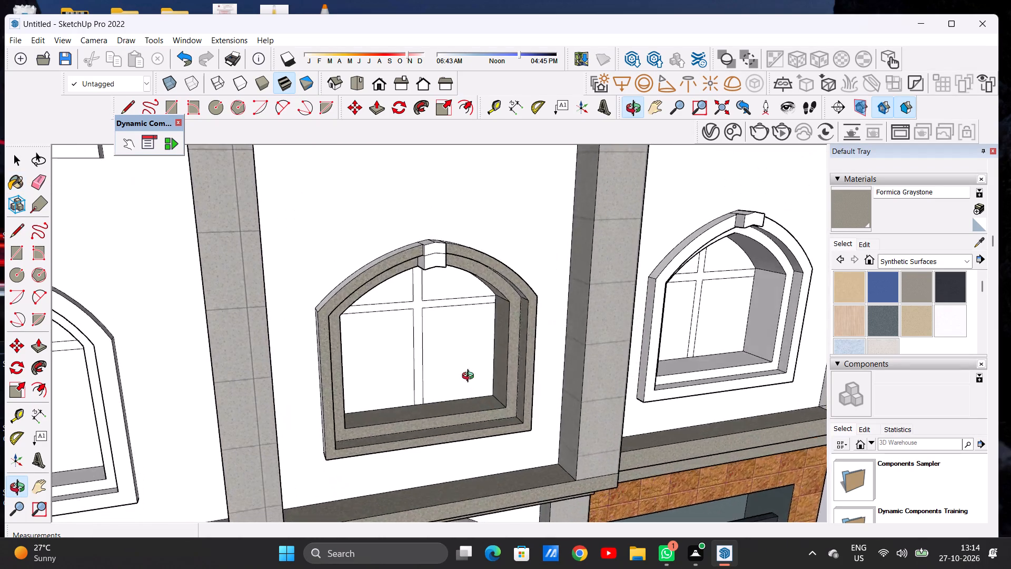
pyautogui.moveTo(470, 377); pyautogui.dragTo(320, 427, button='middle')
pyautogui.scroll(6, 449, 298)
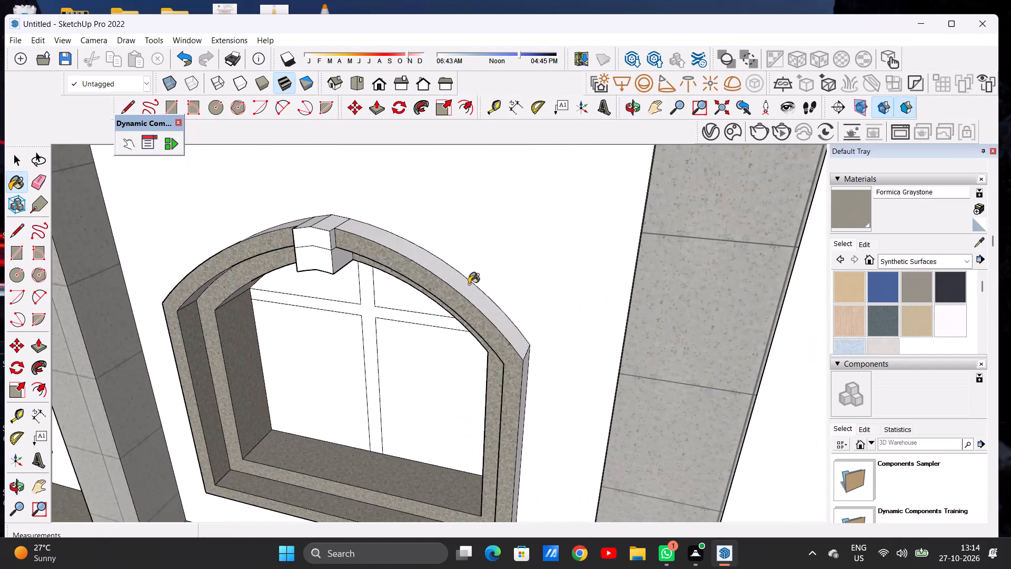
pyautogui.click(463, 287)
pyautogui.scroll(-7, 470, 293)
pyautogui.moveTo(368, 316); pyautogui.dragTo(511, 394, button='middle')
pyautogui.middleClick(510, 394)
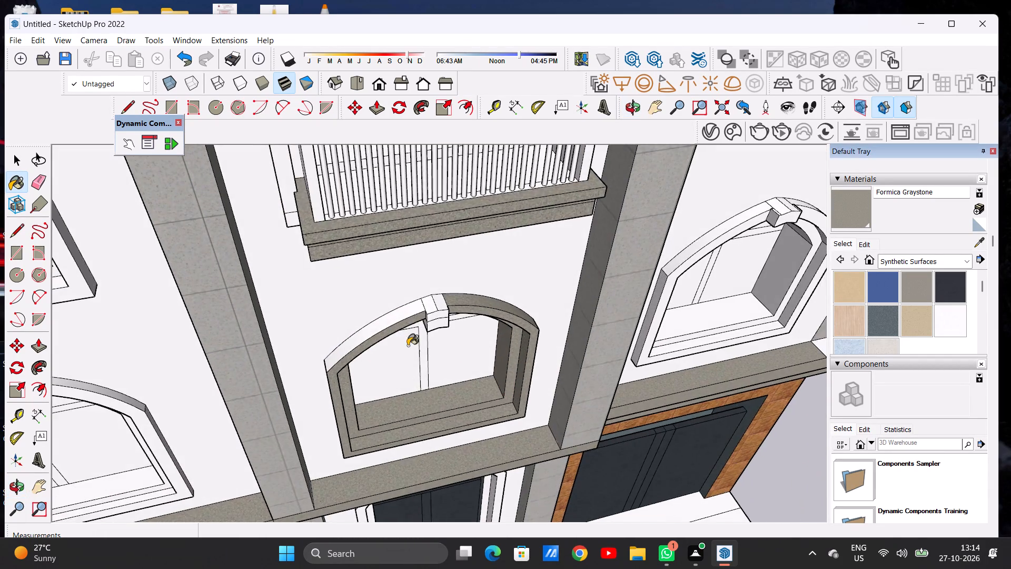
pyautogui.scroll(5, 391, 326)
pyautogui.scroll(-1, 391, 326)
pyautogui.scroll(1, 391, 326)
pyautogui.click(385, 317)
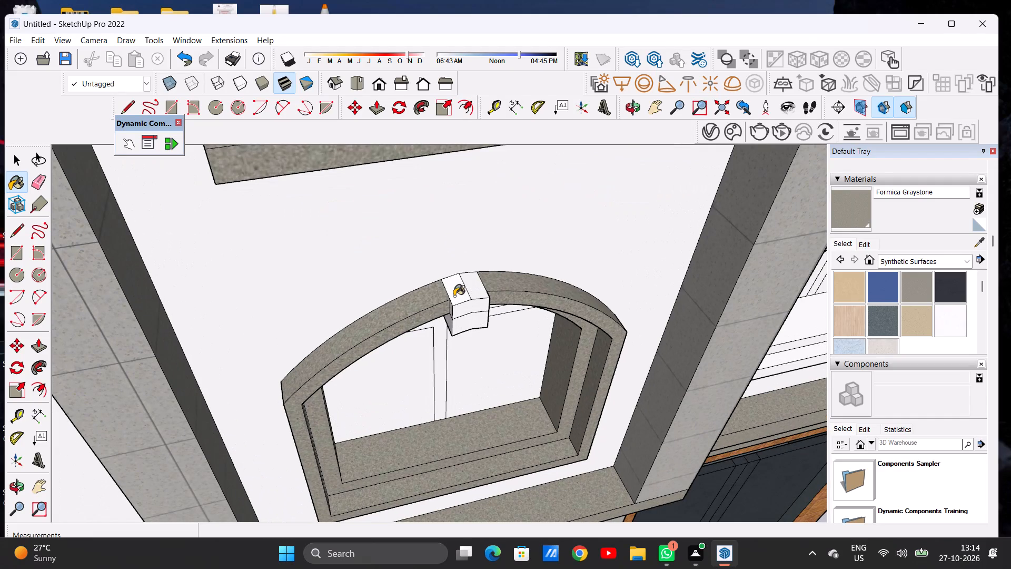
# Paint the top and front faces of the keystone on the window frame above the entrance with Formica Graystone.
pyautogui.click(454, 296)
pyautogui.click(473, 286)
pyautogui.click(468, 310)
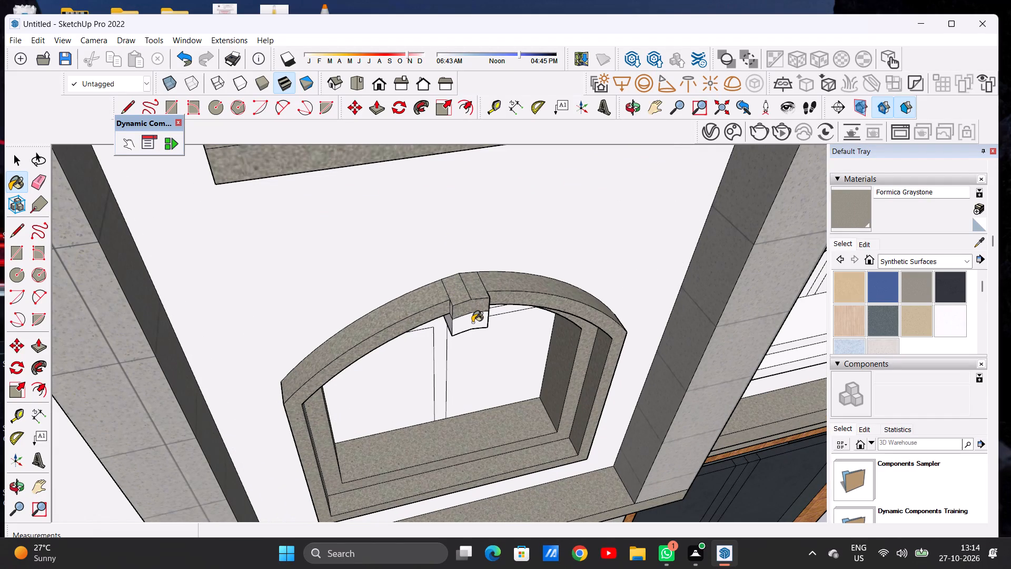
pyautogui.click(472, 322)
# Check the painted window frame above the entrance up close and in the context of the whole façade.
pyautogui.scroll(-4, 430, 318)
pyautogui.moveTo(449, 354); pyautogui.dragTo(372, 280, button='middle')
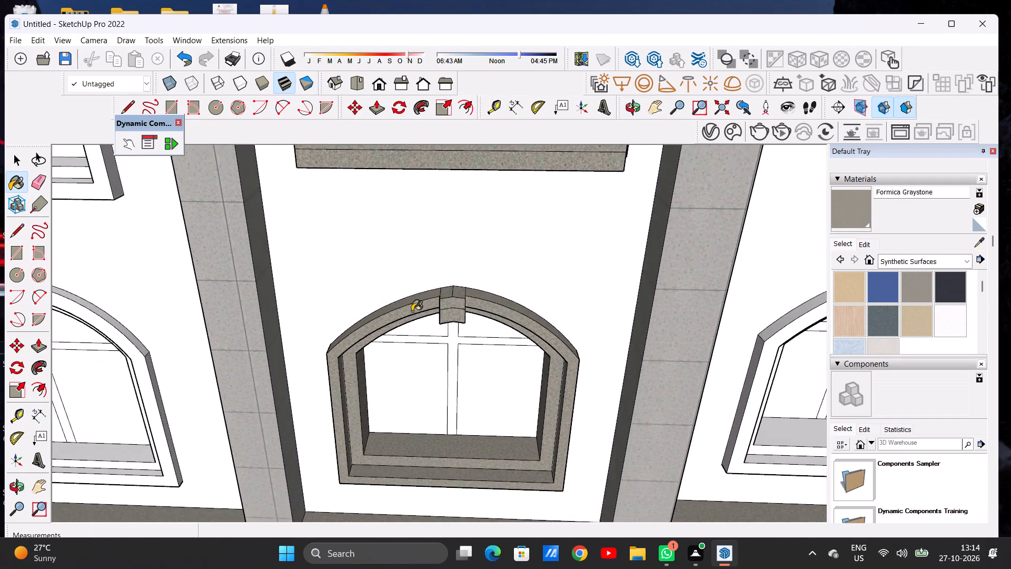
pyautogui.scroll(-5, 414, 313)
pyautogui.moveTo(443, 366); pyautogui.dragTo(456, 279, button='middle')
pyautogui.scroll(-13, 376, 303)
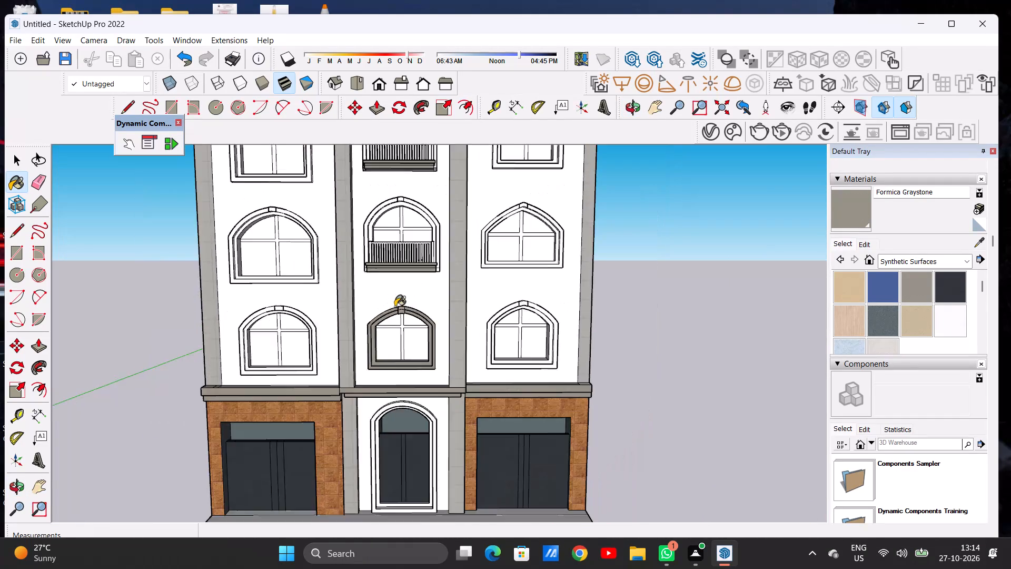
pyautogui.scroll(-3, 395, 307)
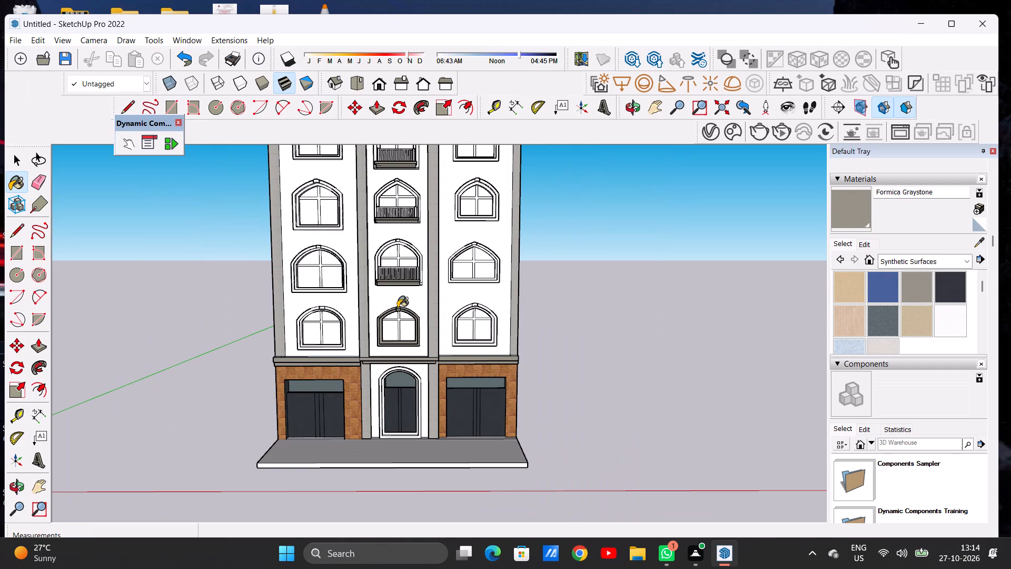
pyautogui.scroll(14, 389, 321)
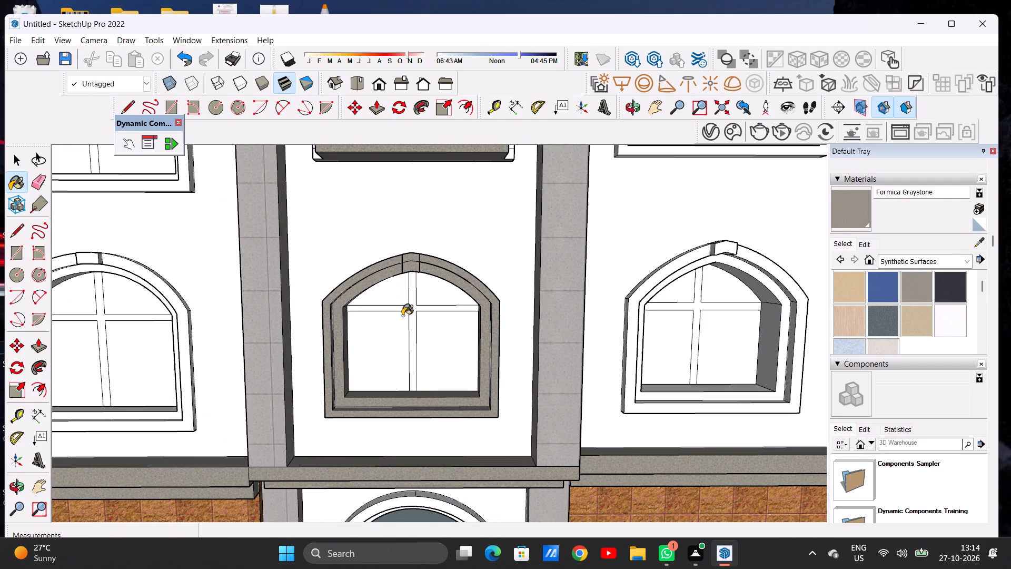
# Paint the undersides of the keystone and of both arch bands on the window frame above the entrance with Formica Graystone.
pyautogui.scroll(2, 402, 316)
pyautogui.scroll(-1, 402, 316)
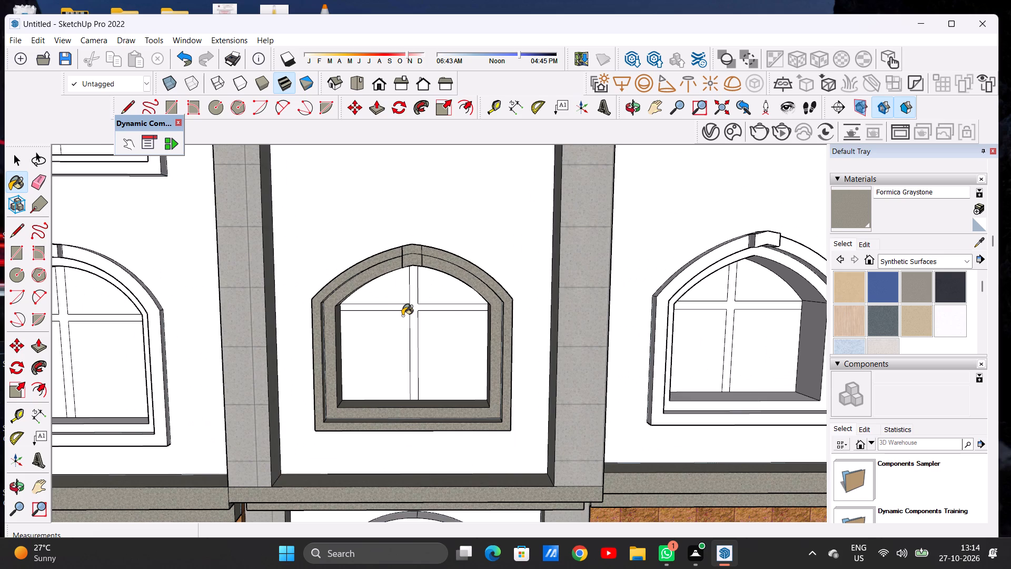
pyautogui.scroll(-2, 422, 311)
pyautogui.moveTo(427, 326); pyautogui.dragTo(407, 263, button='middle')
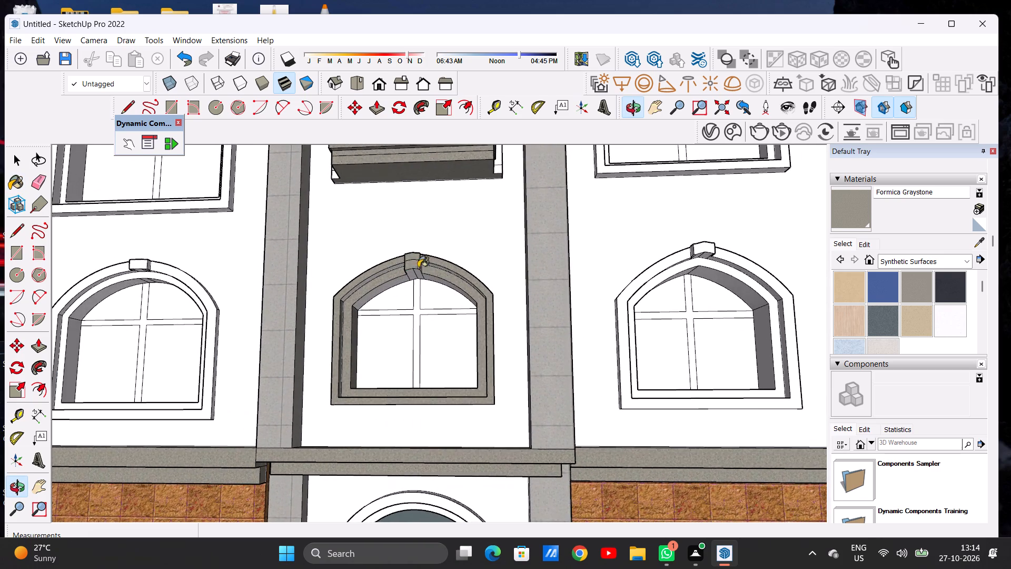
pyautogui.scroll(2, 426, 275)
pyautogui.scroll(-1, 427, 276)
pyautogui.scroll(20, 427, 276)
pyautogui.scroll(1, 427, 276)
pyautogui.scroll(-1, 375, 284)
pyautogui.click(373, 279)
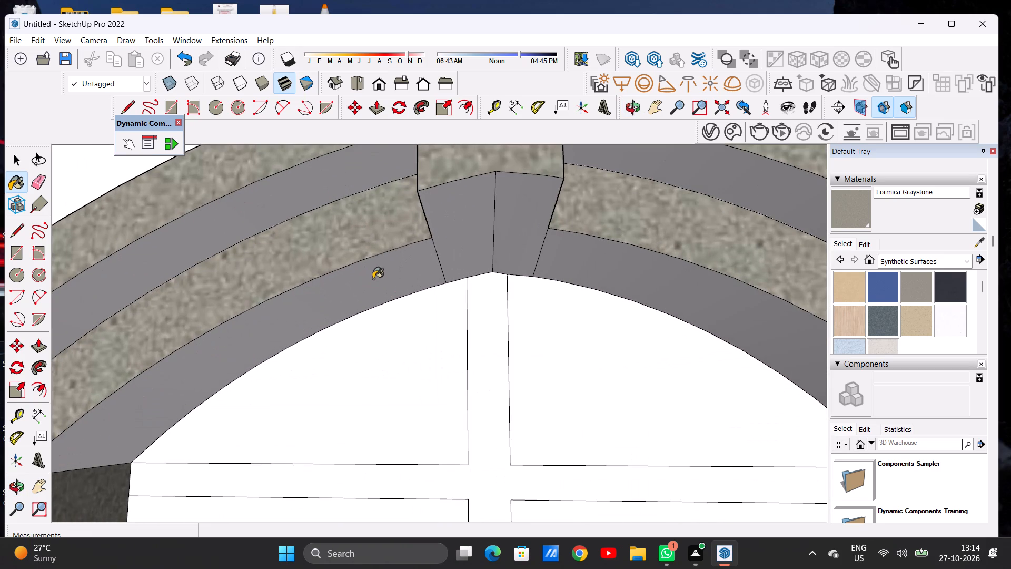
pyautogui.click(454, 261)
pyautogui.click(521, 240)
pyautogui.click(597, 251)
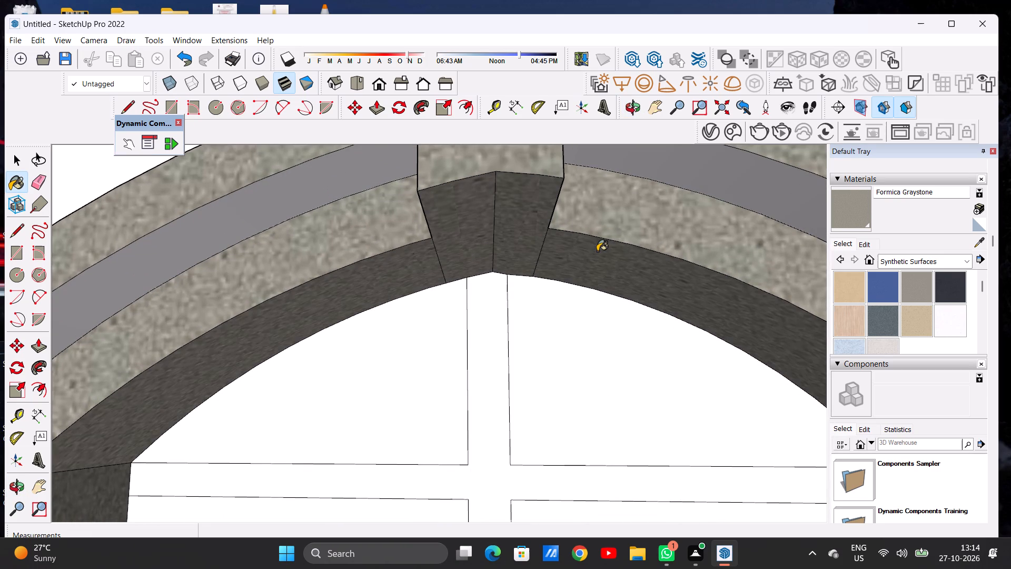
pyautogui.click(688, 158)
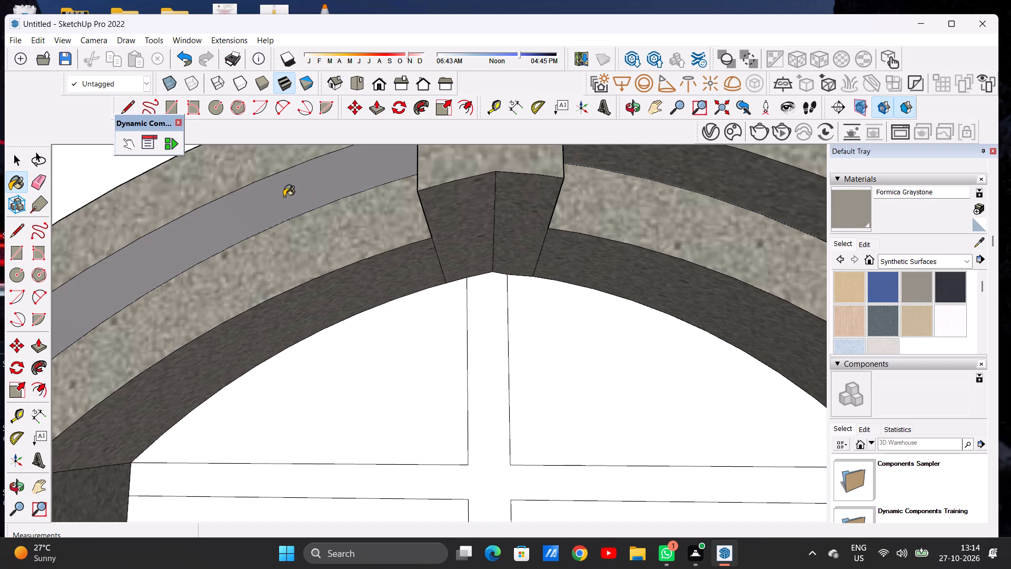
pyautogui.click(284, 197)
# Paint the upper and lower side faces of the keystone, on both its left and right, with Formica Graystone.
pyautogui.scroll(-10, 398, 260)
pyautogui.scroll(-4, 493, 238)
pyautogui.moveTo(504, 315); pyautogui.dragTo(623, 369, button='middle')
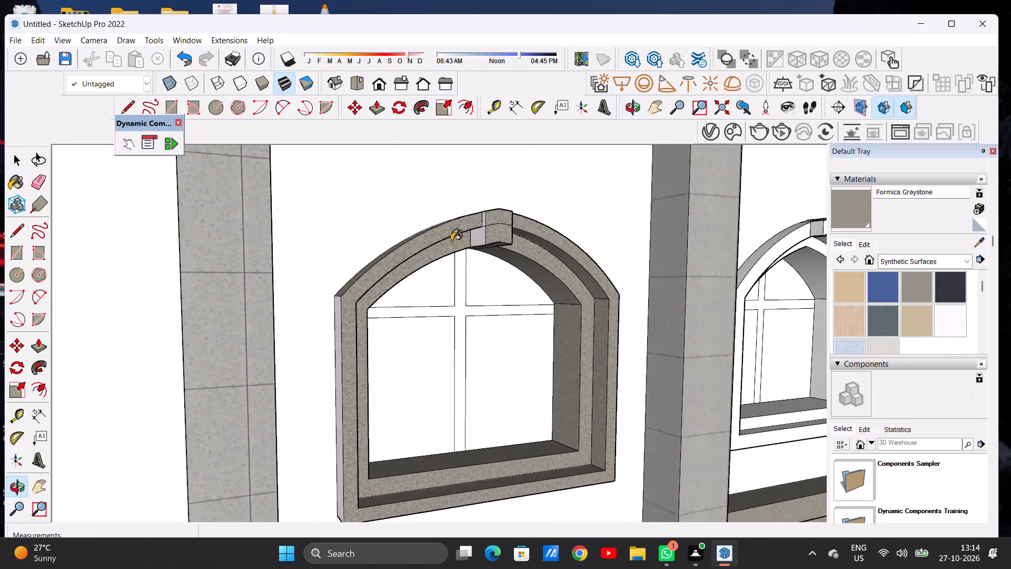
pyautogui.scroll(15, 465, 230)
pyautogui.click(498, 248)
pyautogui.click(506, 205)
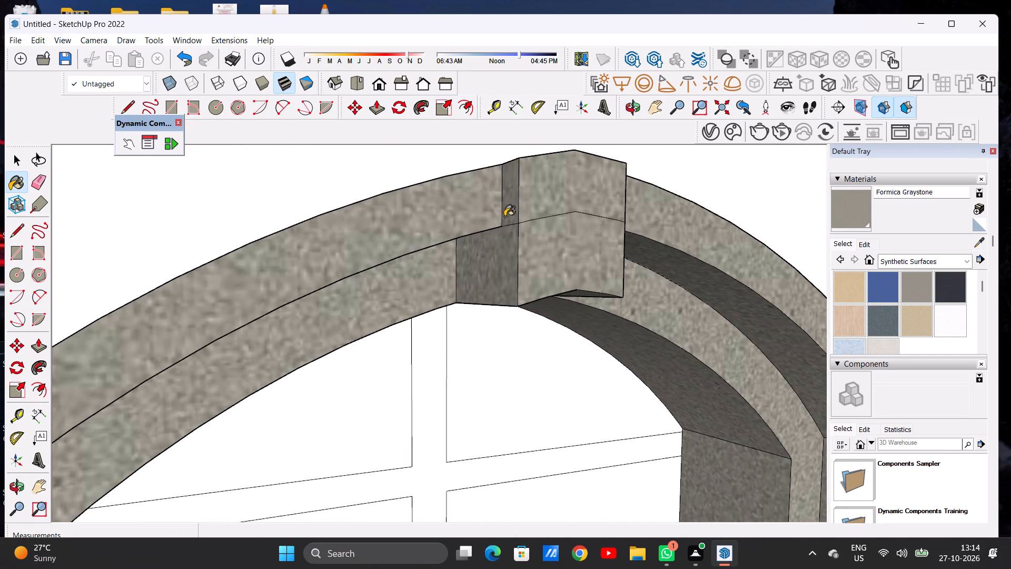
pyautogui.scroll(-6, 453, 254)
pyautogui.moveTo(551, 269); pyautogui.dragTo(264, 345, button='middle')
pyautogui.scroll(5, 395, 270)
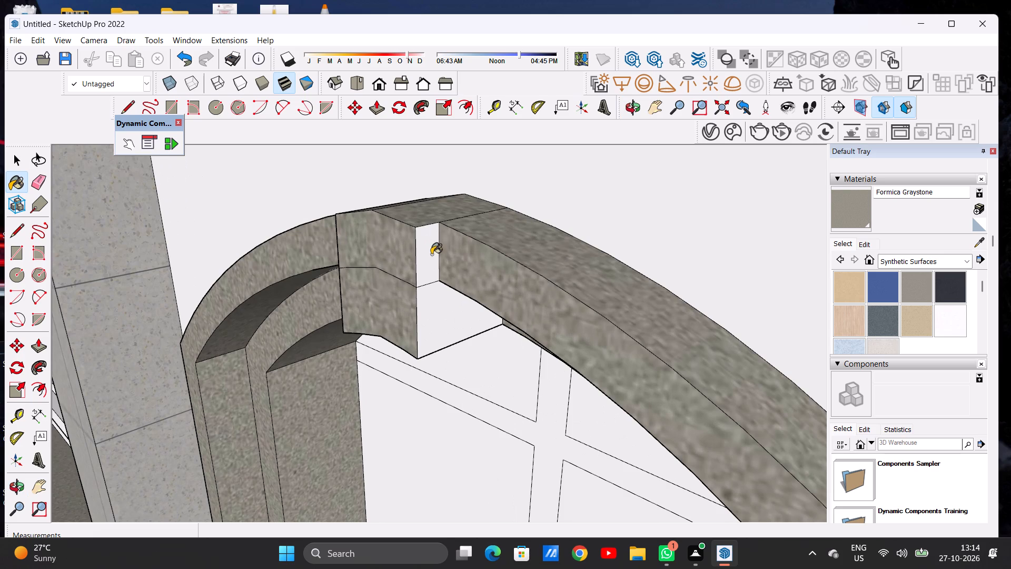
pyautogui.click(429, 254)
pyautogui.click(435, 301)
# Paint the outer right side, the underside and the outer left side of the window frame above the entrance with Formica Graystone.
pyautogui.scroll(-14, 445, 250)
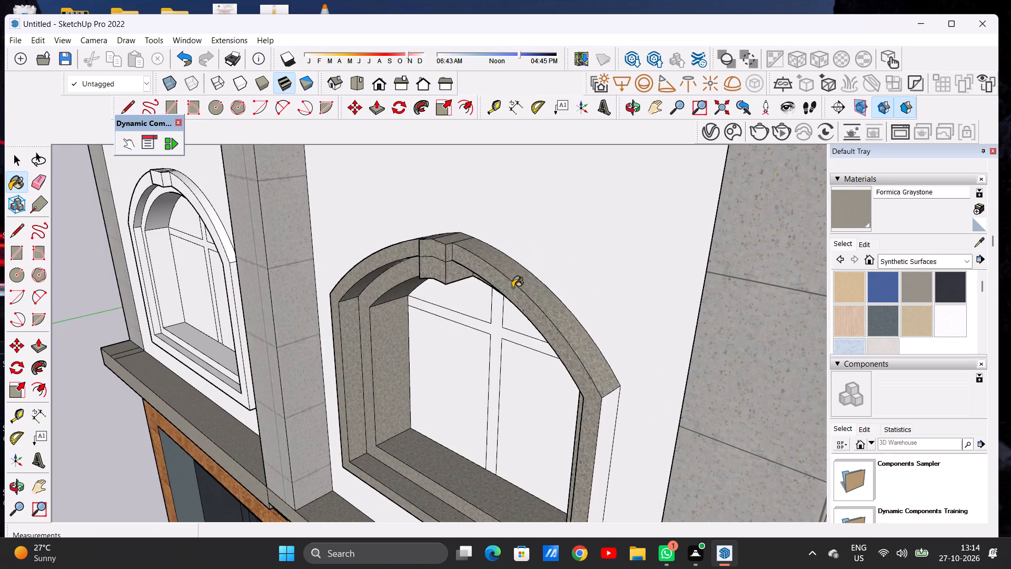
pyautogui.moveTo(504, 291); pyautogui.dragTo(484, 245, button='middle')
pyautogui.scroll(6, 600, 341)
pyautogui.click(560, 342)
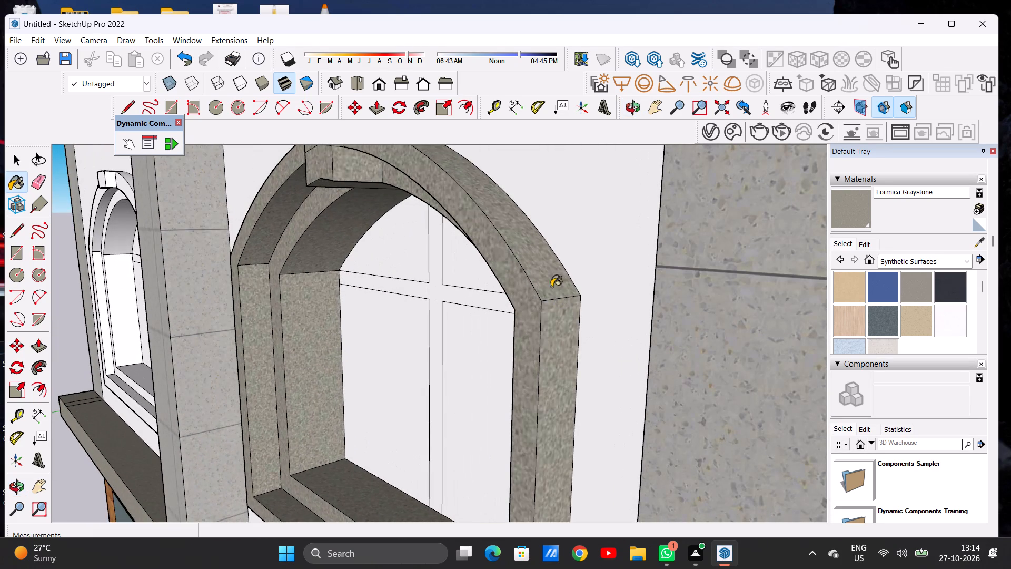
pyautogui.scroll(-14, 556, 267)
pyautogui.scroll(5, 547, 386)
pyautogui.moveTo(417, 403); pyautogui.dragTo(540, 242, button='middle')
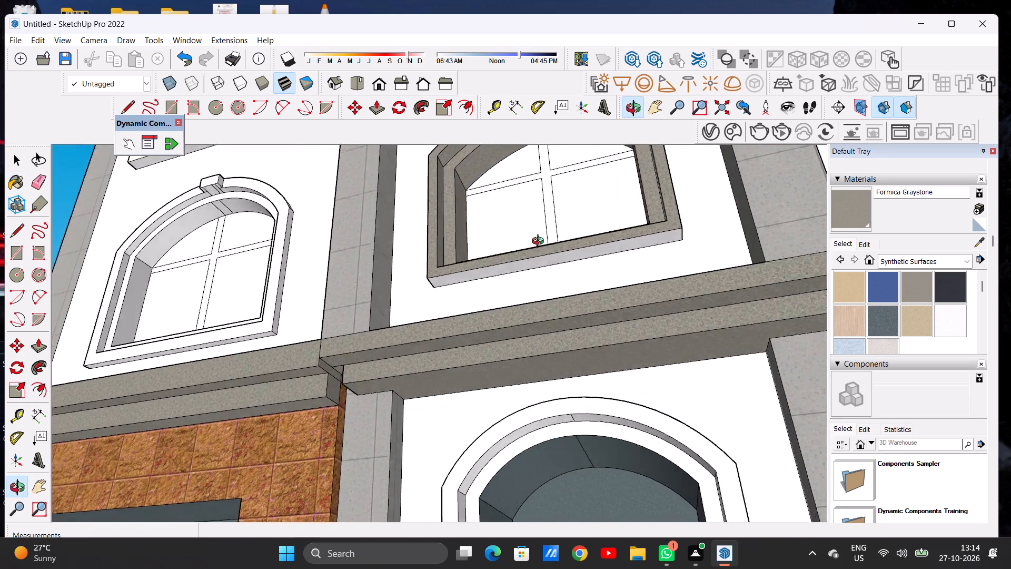
pyautogui.moveTo(540, 242); pyautogui.dragTo(542, 239, button='middle')
pyautogui.scroll(8, 548, 241)
pyautogui.click(540, 269)
pyautogui.scroll(-7, 502, 278)
pyautogui.moveTo(455, 258); pyautogui.dragTo(649, 385, button='middle')
pyautogui.scroll(7, 477, 324)
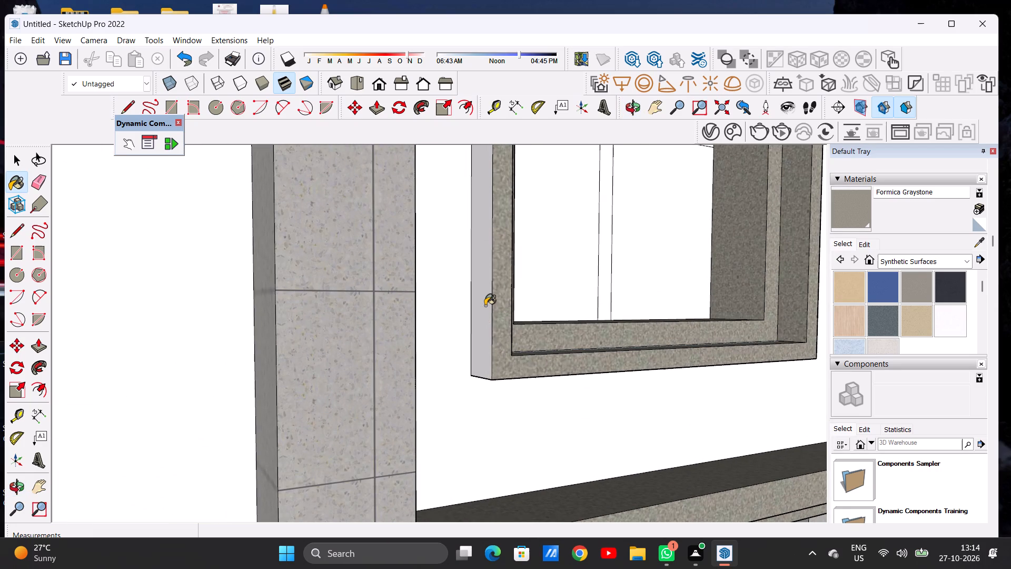
pyautogui.click(485, 306)
# Examine the painted window frame above the entrance from several angles and against the whole façade.
pyautogui.scroll(-17, 371, 320)
pyautogui.moveTo(435, 295); pyautogui.dragTo(426, 296, button='middle')
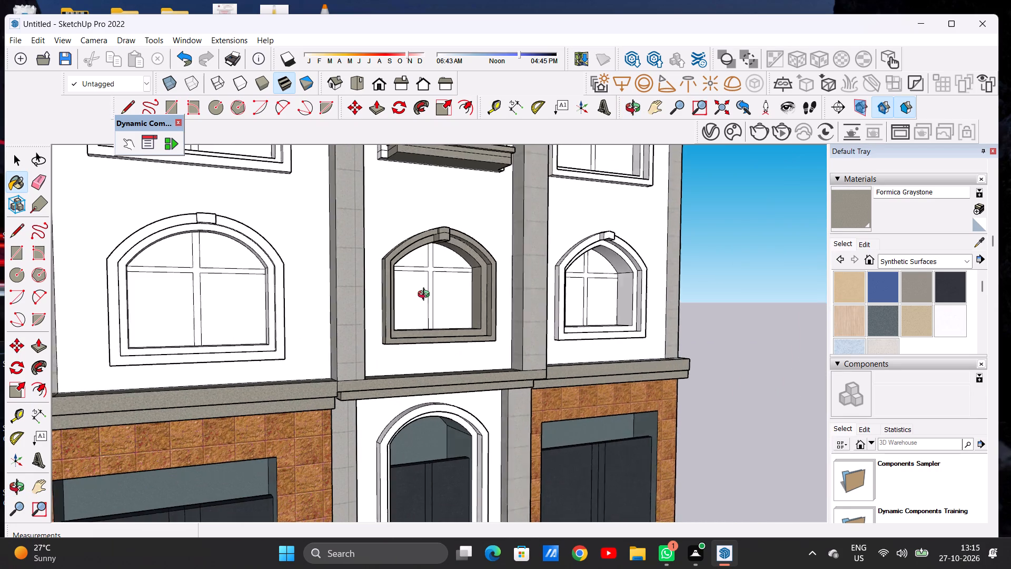
pyautogui.moveTo(426, 296); pyautogui.dragTo(344, 419, button='middle')
pyautogui.moveTo(346, 403); pyautogui.dragTo(346, 364, button='middle')
pyautogui.moveTo(346, 360); pyautogui.dragTo(339, 315, button='middle')
pyautogui.scroll(-6, 371, 290)
pyautogui.scroll(6, 402, 306)
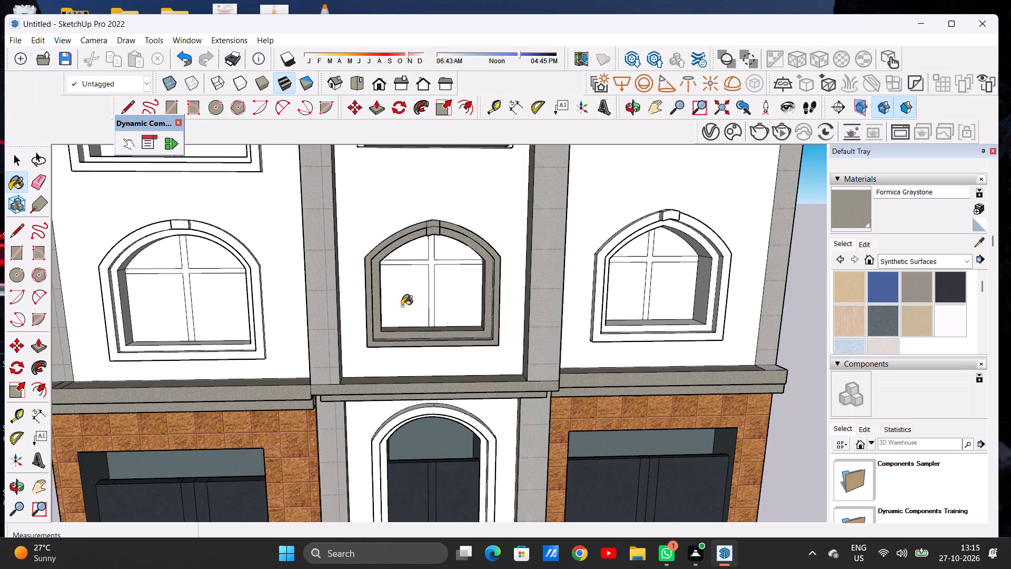
pyautogui.scroll(-4, 380, 323)
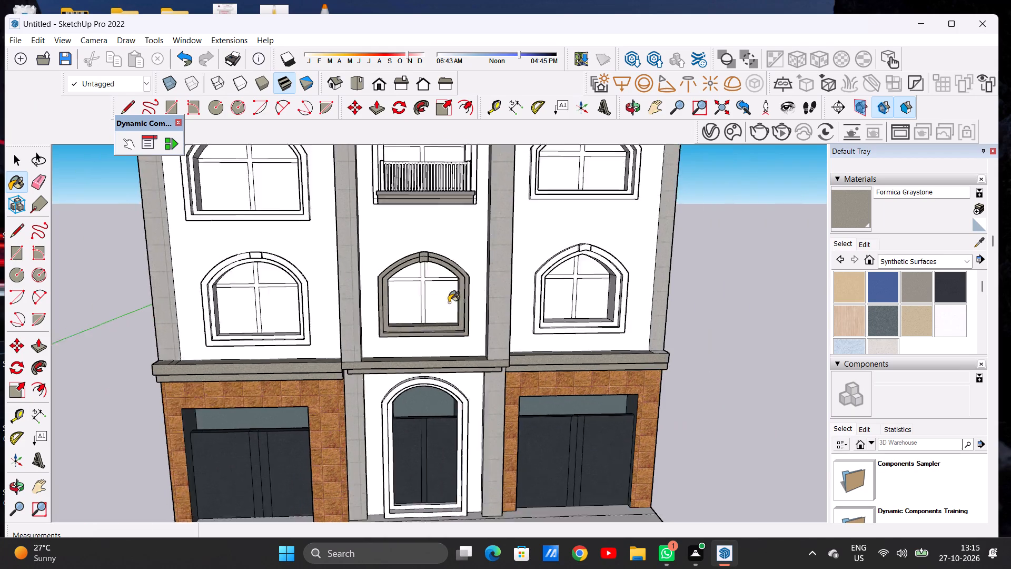
pyautogui.scroll(-3, 449, 302)
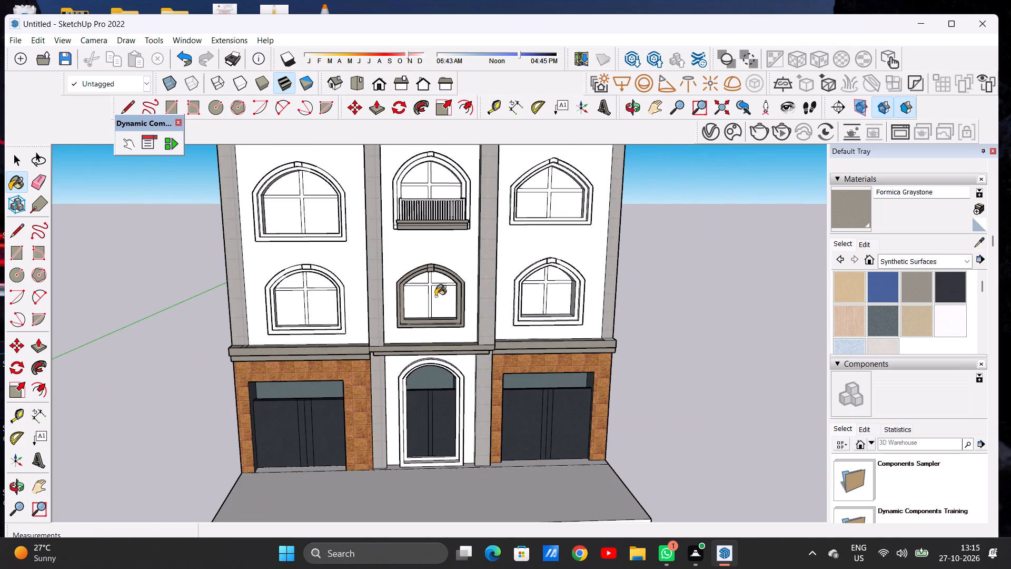
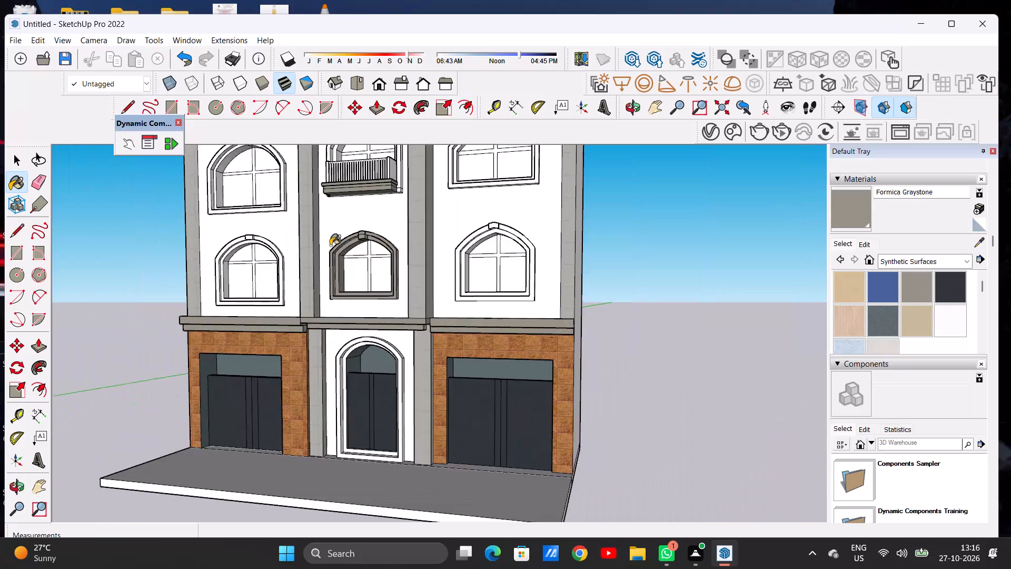
# Examine the balconies, the remaining unpainted arched window frames and the whole façade from several angles.
pyautogui.scroll(7, 413, 254)
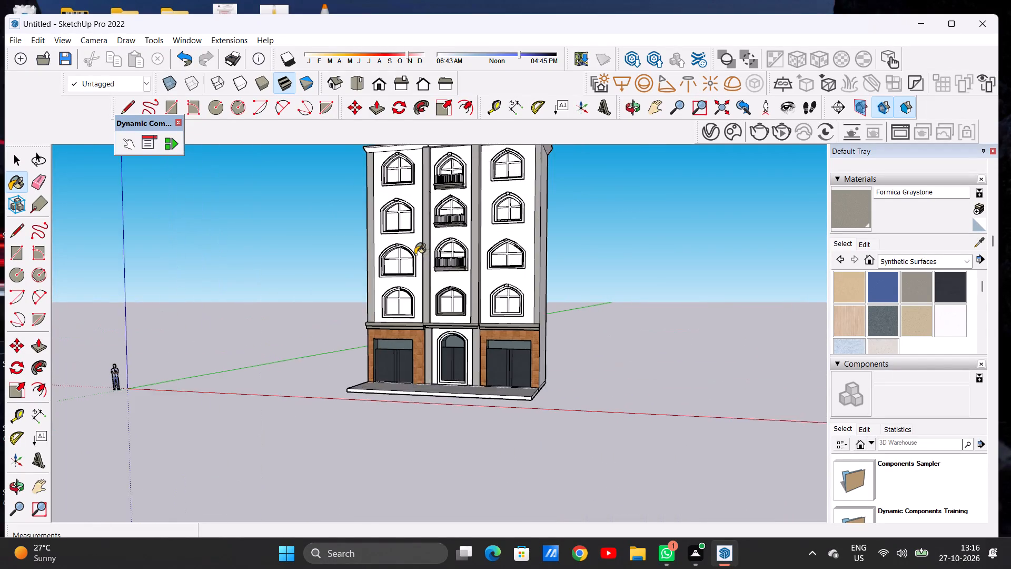
pyautogui.scroll(14, 445, 275)
pyautogui.moveTo(465, 263); pyautogui.dragTo(338, 235, button='middle')
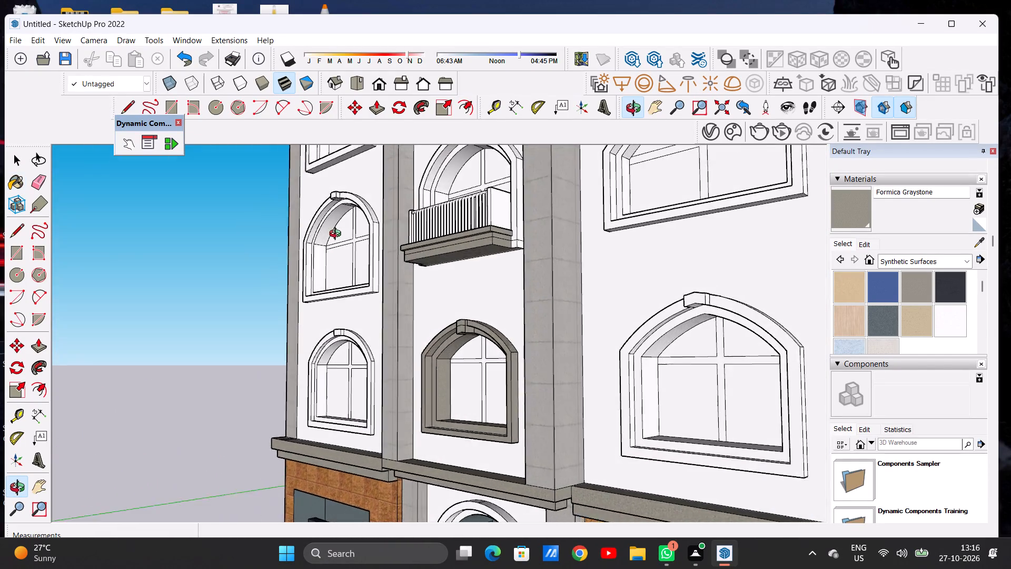
pyautogui.moveTo(338, 235); pyautogui.dragTo(519, 303, button='middle')
pyautogui.scroll(1, 519, 303)
pyautogui.scroll(-7, 519, 303)
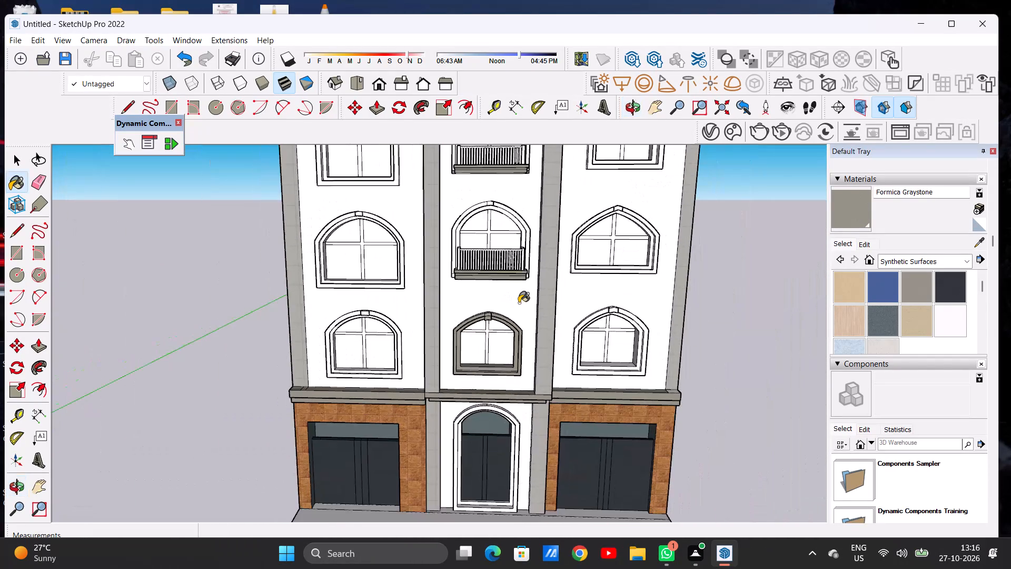
pyautogui.moveTo(467, 291); pyautogui.dragTo(569, 277, button='middle')
pyautogui.scroll(9, 461, 277)
pyautogui.scroll(-1, 444, 283)
pyautogui.scroll(4, 444, 283)
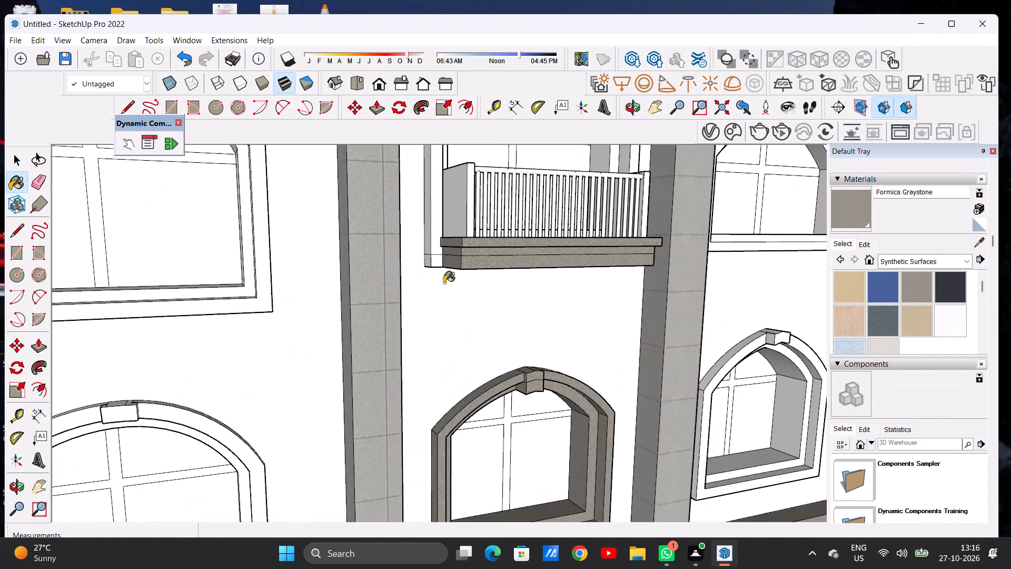
pyautogui.moveTo(480, 292); pyautogui.dragTo(442, 287, button='middle')
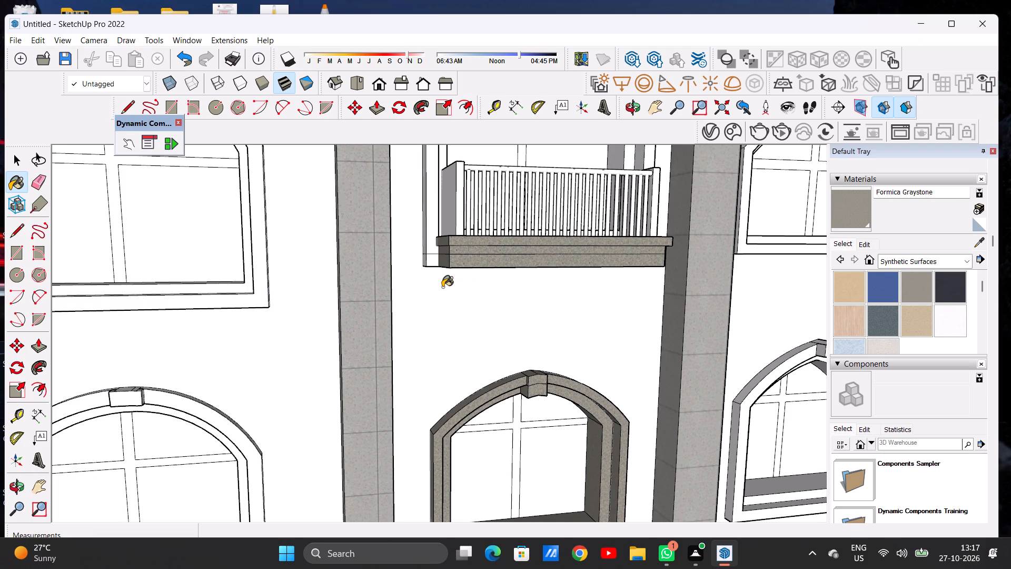
pyautogui.scroll(-13, 442, 278)
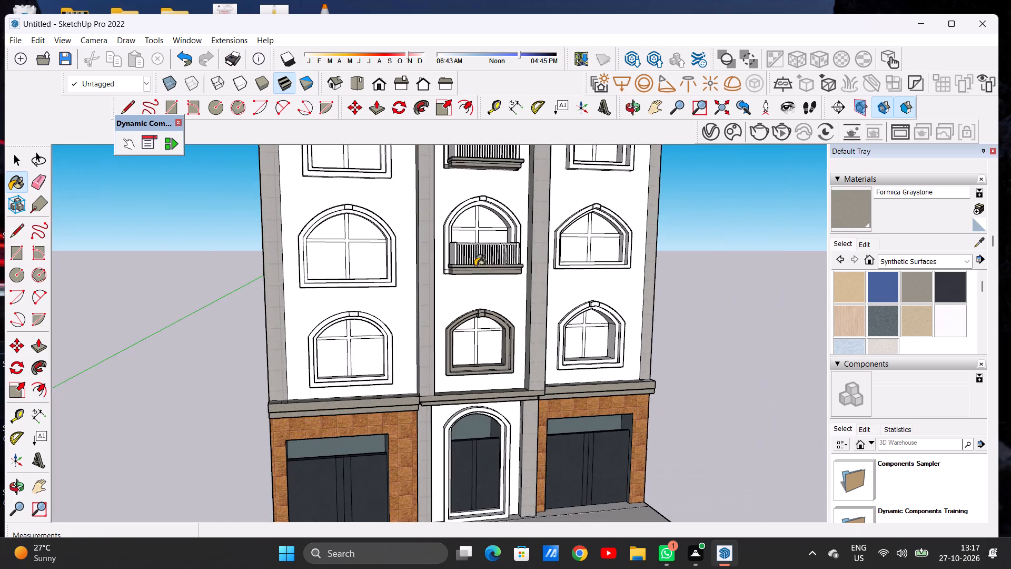
pyautogui.scroll(3, 475, 266)
pyautogui.scroll(-11, 450, 289)
pyautogui.moveTo(447, 268); pyautogui.dragTo(371, 280, button='middle')
pyautogui.scroll(3, 474, 236)
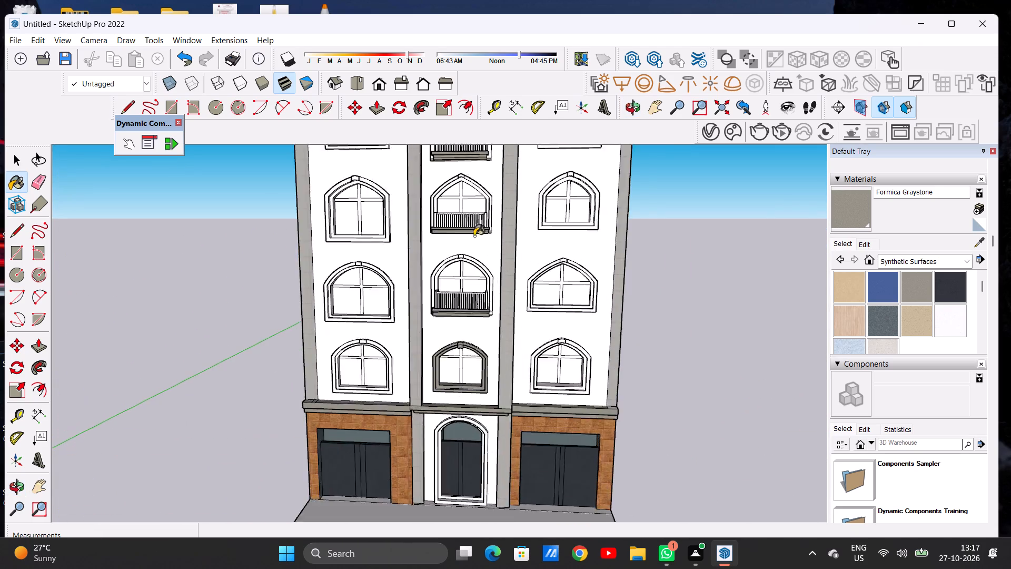
pyautogui.scroll(14, 474, 236)
pyautogui.moveTo(490, 242); pyautogui.dragTo(458, 157, button='middle')
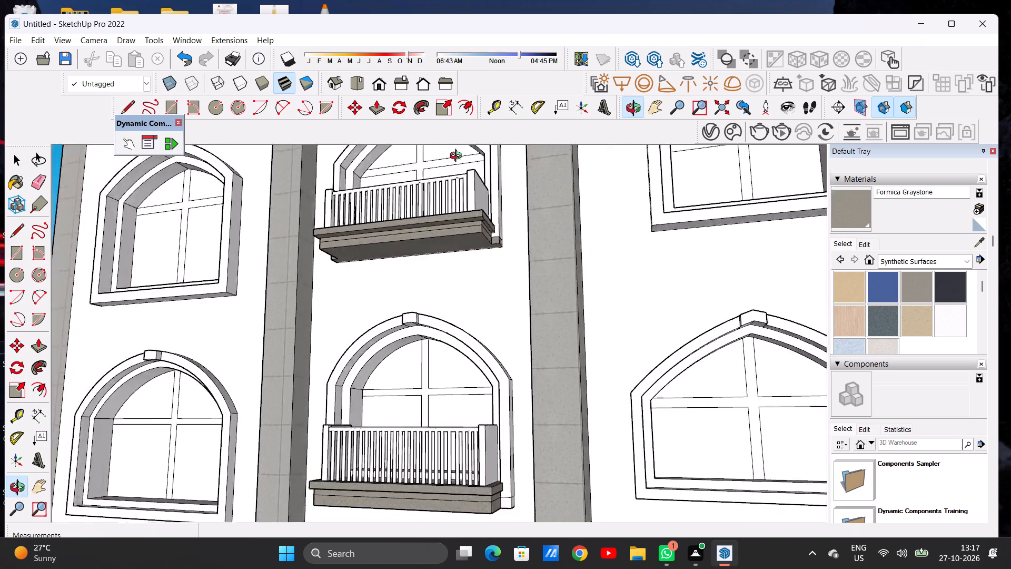
pyautogui.moveTo(458, 157); pyautogui.dragTo(524, 234, button='middle')
pyautogui.middleClick(524, 234)
pyautogui.moveTo(331, 251); pyautogui.dragTo(376, 236, button='middle')
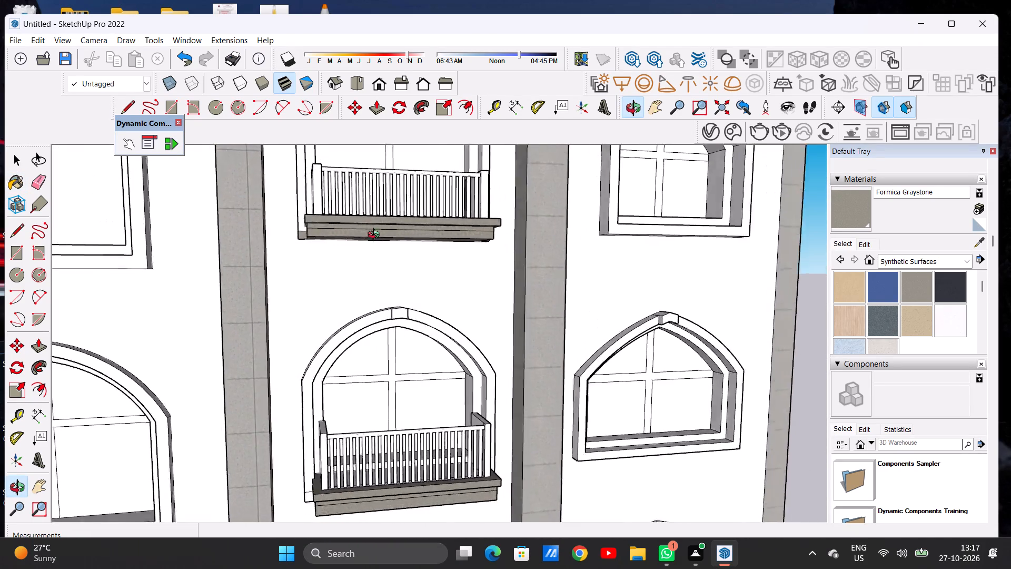
pyautogui.moveTo(376, 236); pyautogui.dragTo(323, 286, button='middle')
pyautogui.scroll(1, 323, 286)
pyautogui.scroll(-15, 340, 272)
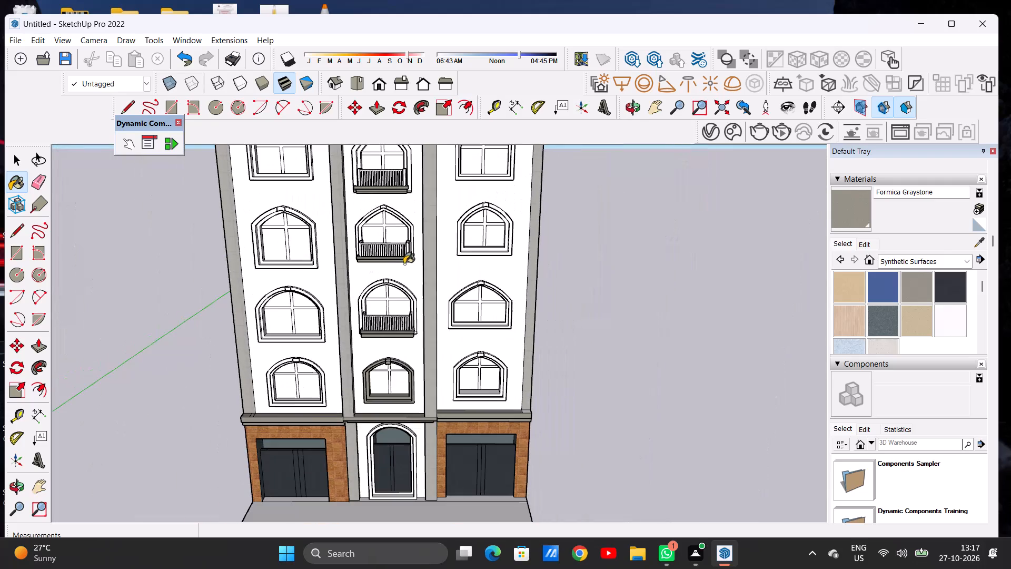
pyautogui.scroll(6, 388, 193)
pyautogui.scroll(-1, 389, 192)
pyautogui.scroll(10, 389, 192)
pyautogui.moveTo(442, 206); pyautogui.dragTo(272, 163, button='middle')
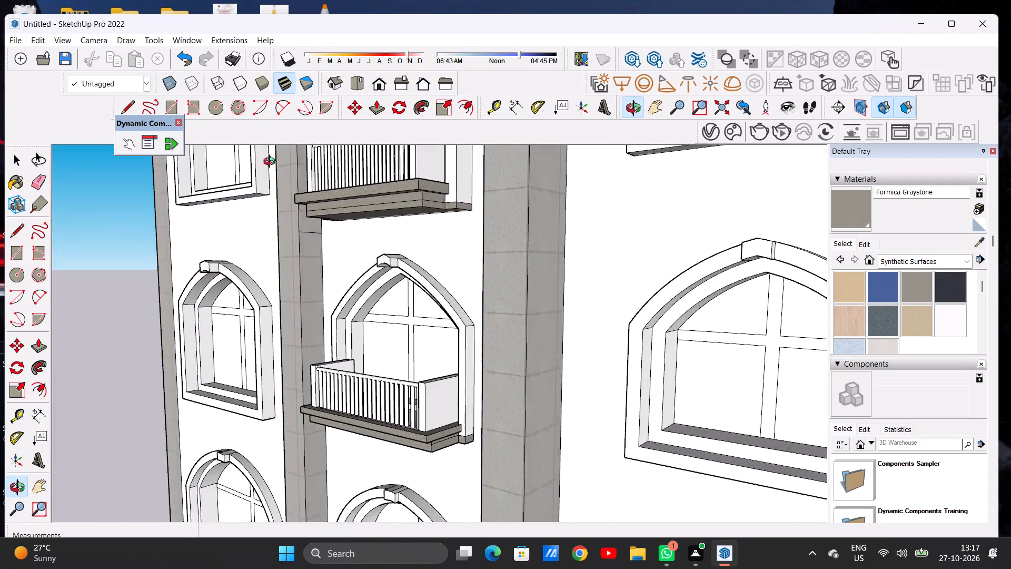
pyautogui.moveTo(272, 163); pyautogui.dragTo(289, 178, button='middle')
pyautogui.scroll(7, 395, 192)
pyautogui.moveTo(412, 211); pyautogui.dragTo(590, 151, button='middle')
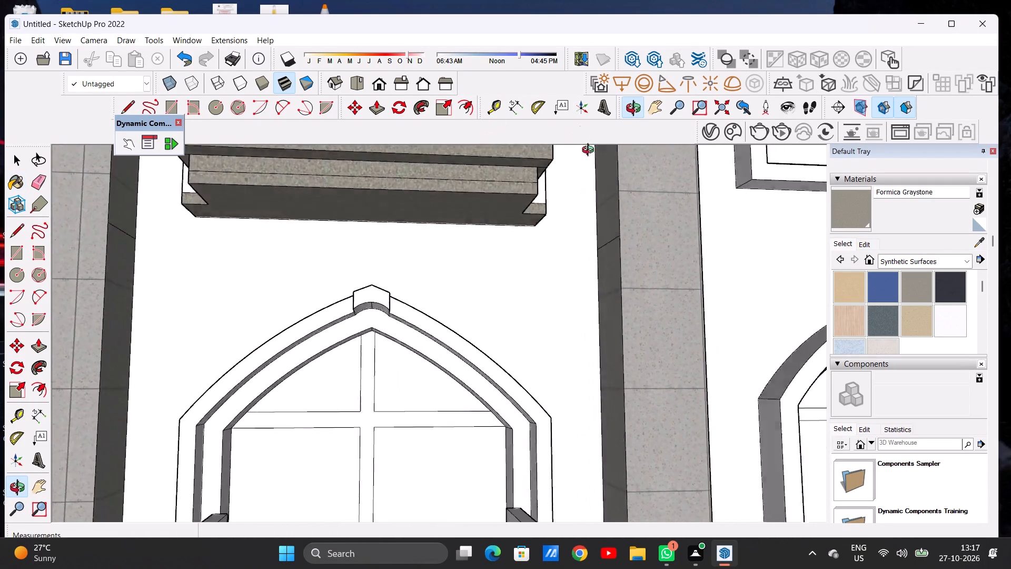
pyautogui.moveTo(590, 151); pyautogui.dragTo(588, 181, button='middle')
pyautogui.moveTo(274, 222); pyautogui.dragTo(427, 237, button='middle')
pyautogui.scroll(-8, 414, 211)
pyautogui.scroll(1, 410, 214)
pyautogui.scroll(-3, 377, 213)
pyautogui.moveTo(350, 203); pyautogui.dragTo(207, 219, button='middle')
pyautogui.scroll(-6, 371, 226)
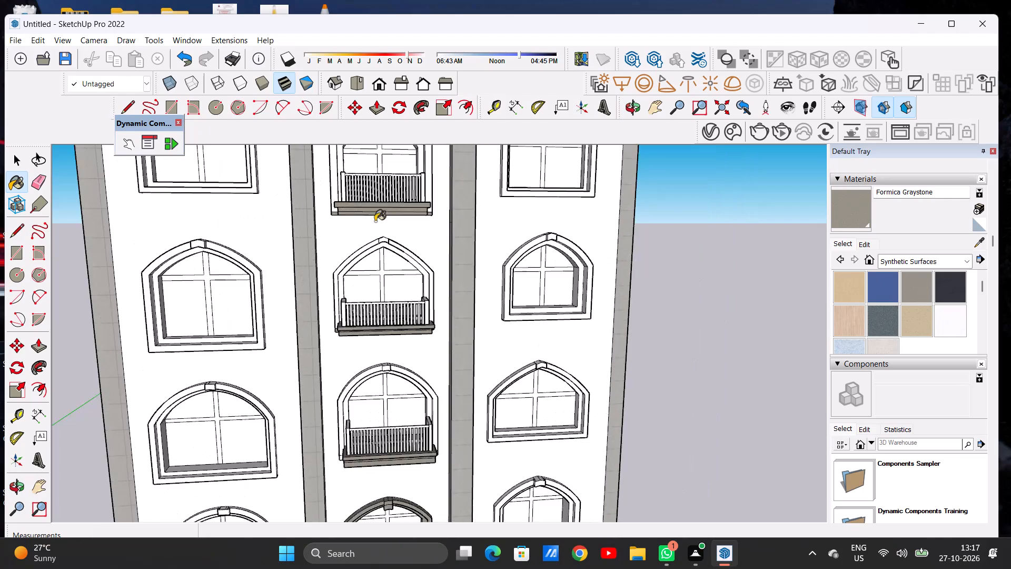
pyautogui.scroll(-14, 365, 210)
pyautogui.scroll(9, 378, 239)
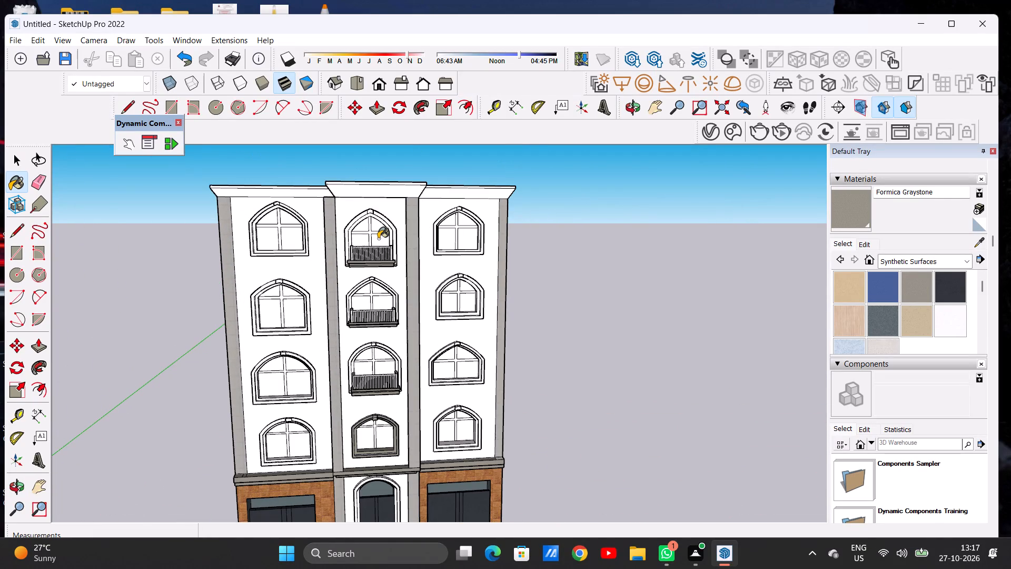
pyautogui.scroll(-2, 389, 219)
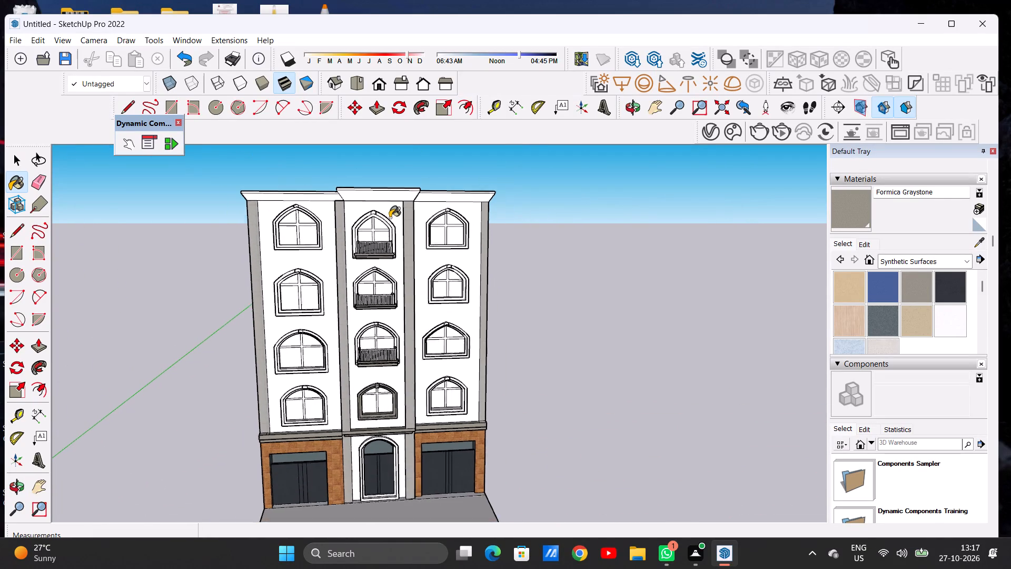
pyautogui.scroll(-3, 390, 218)
pyautogui.scroll(1, 389, 339)
pyautogui.scroll(-1, 389, 339)
pyautogui.scroll(2, 389, 340)
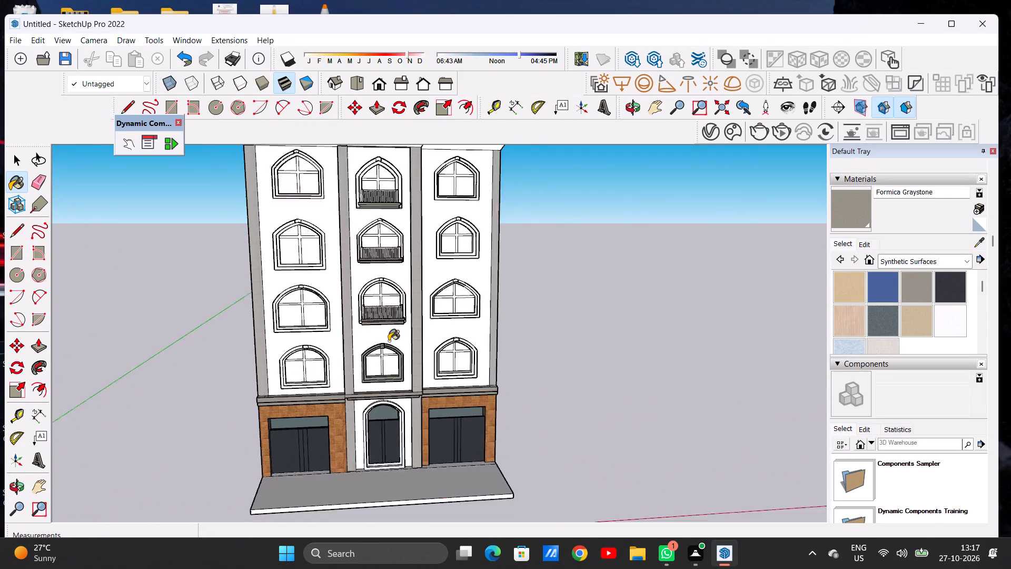
# Examine the painted window frame above the entrance up close and against the neighbouring windows.
pyautogui.scroll(17, 389, 341)
pyautogui.moveTo(386, 386); pyautogui.dragTo(343, 303, button='middle')
pyautogui.scroll(1, 382, 378)
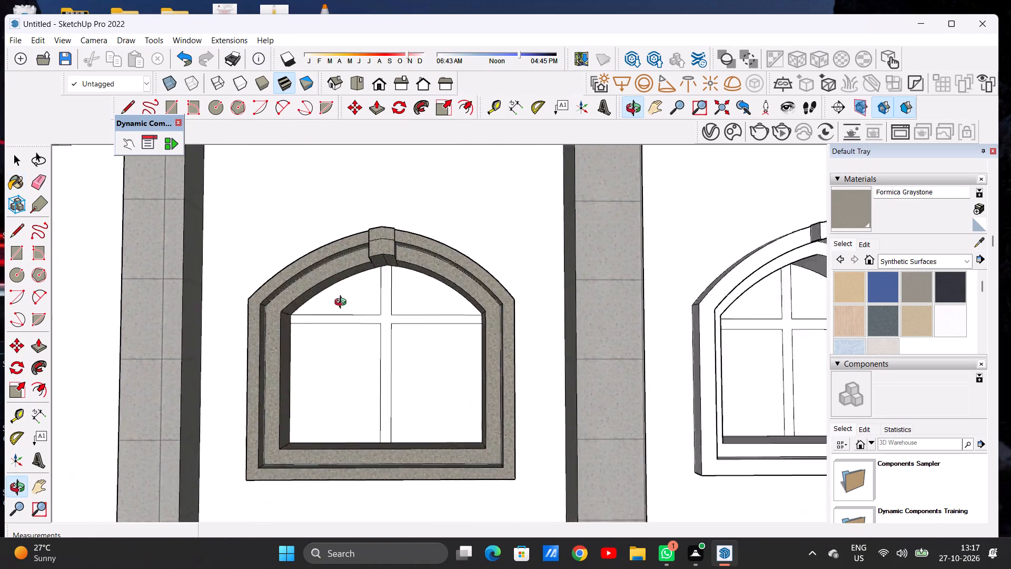
pyautogui.moveTo(343, 303); pyautogui.dragTo(382, 316, button='middle')
pyautogui.scroll(2, 382, 316)
pyautogui.scroll(-20, 373, 316)
pyautogui.scroll(1, 366, 251)
pyautogui.scroll(-1, 366, 251)
# Paint the front faces of the inner band, the outer band's left half and lower-left corner on the lowest balcony's window frame with Formica Graystone.
pyautogui.scroll(6, 366, 251)
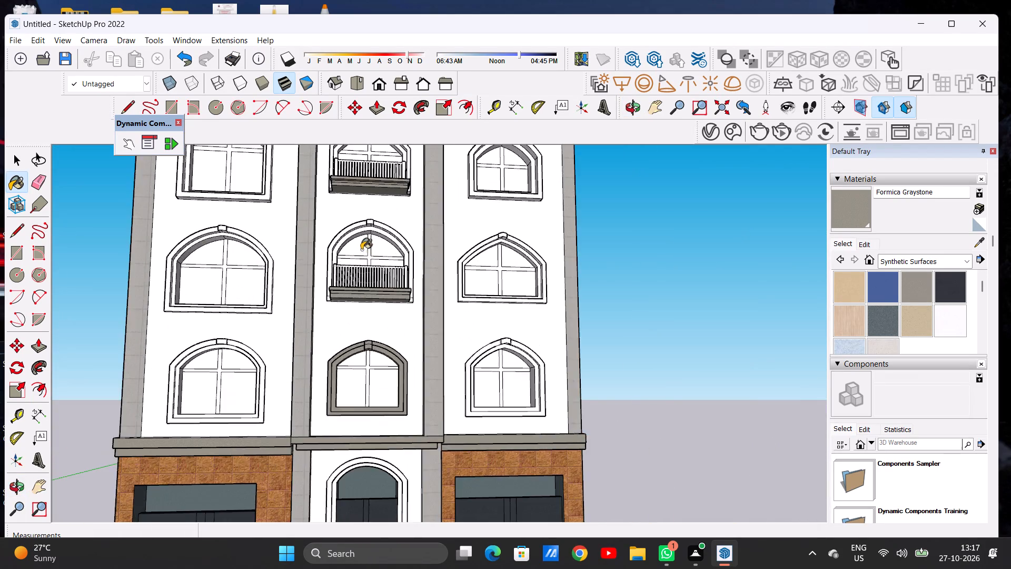
pyautogui.scroll(12, 356, 248)
pyautogui.click(296, 270)
pyautogui.click(271, 285)
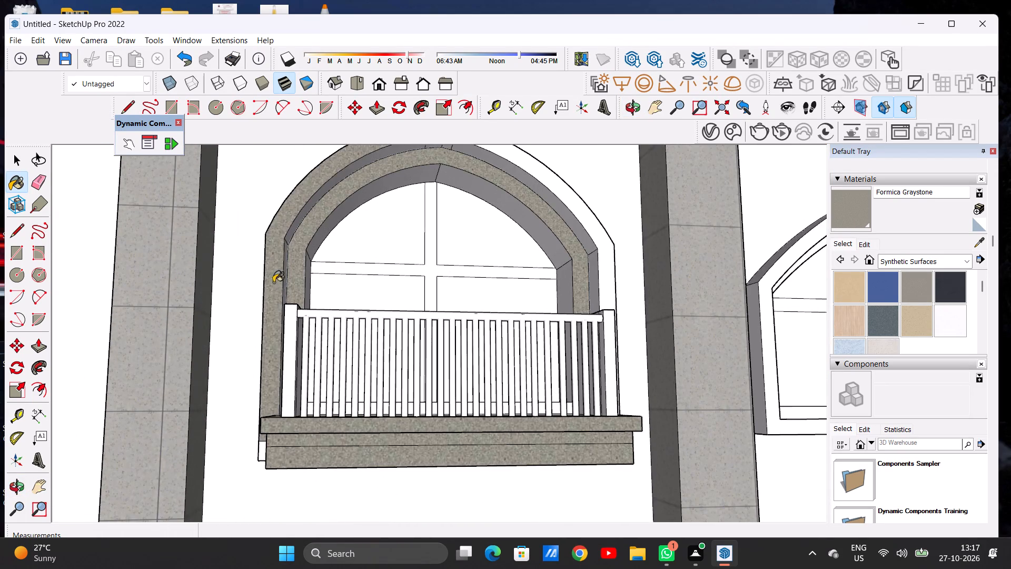
pyautogui.scroll(-4, 343, 239)
pyautogui.scroll(6, 271, 403)
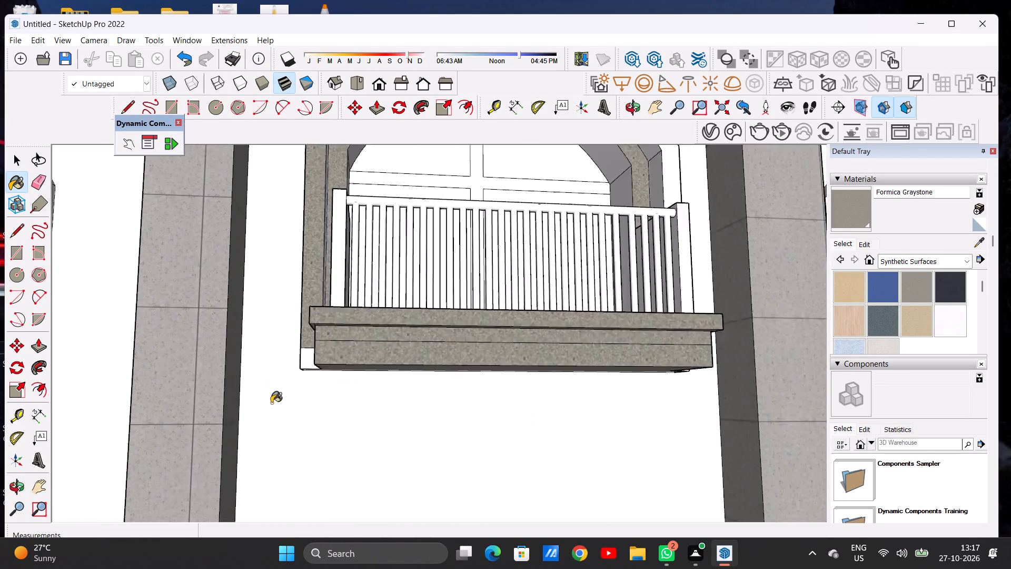
pyautogui.scroll(4, 271, 403)
pyautogui.scroll(6, 301, 364)
pyautogui.click(323, 351)
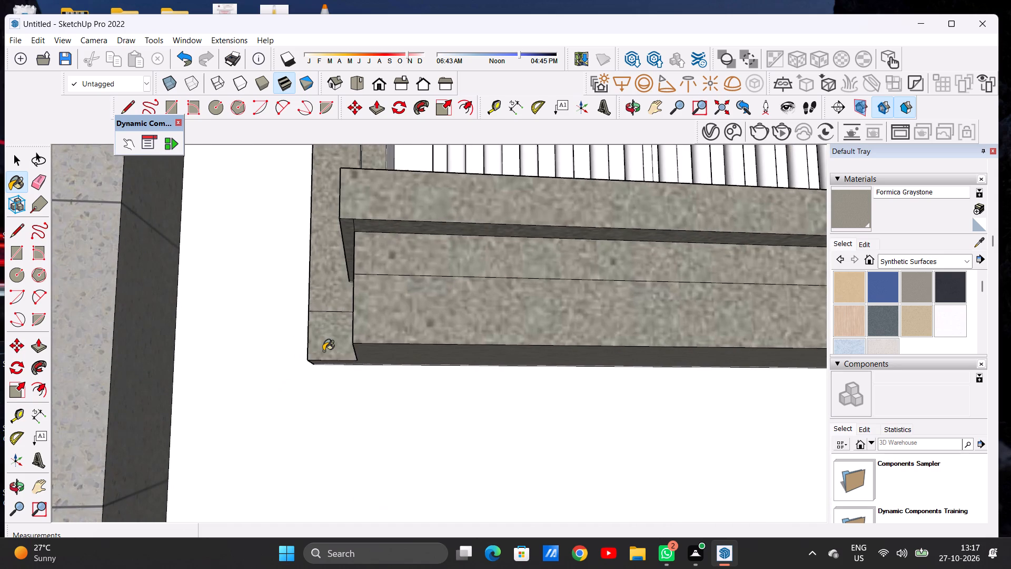
# Paint the front faces of the outer band's right half and lower-right corner on the lowest balcony's window frame with Formica Graystone.
pyautogui.scroll(-14, 316, 341)
pyautogui.moveTo(466, 329); pyautogui.dragTo(351, 352, button='middle')
pyautogui.scroll(4, 533, 331)
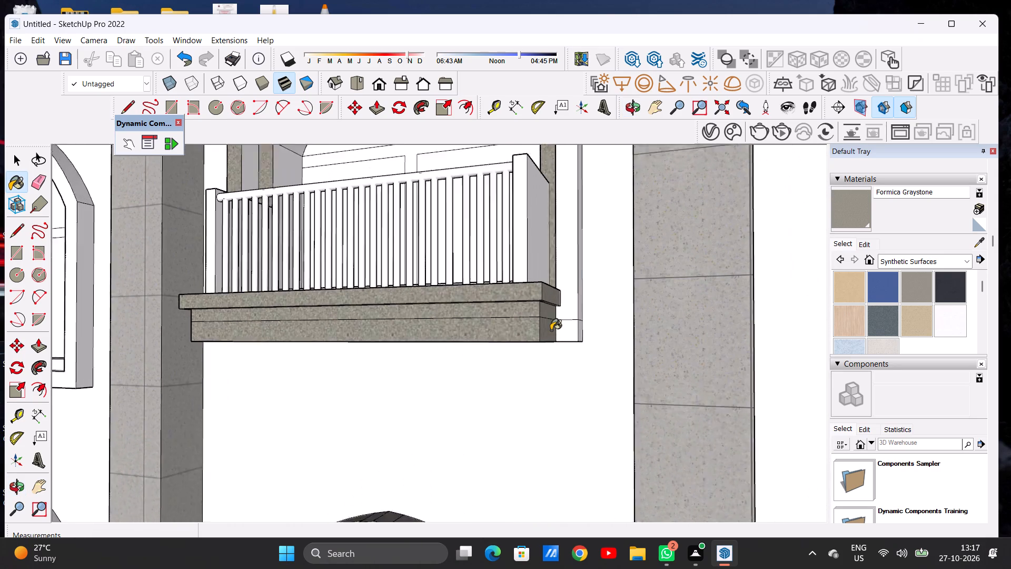
pyautogui.scroll(2, 551, 330)
pyautogui.click(566, 329)
pyautogui.click(567, 306)
# Paint the outer right side of the lowest balcony's window frame, including its bottom corner piece, with Formica Graystone.
pyautogui.scroll(-8, 522, 324)
pyautogui.scroll(7, 564, 321)
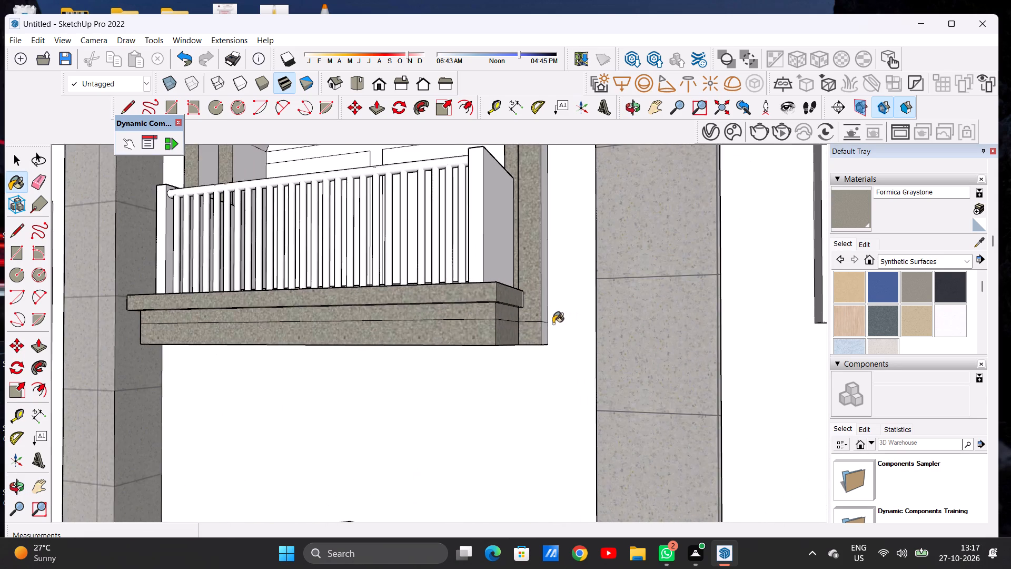
pyautogui.moveTo(550, 326); pyautogui.dragTo(521, 351, button='middle')
pyautogui.scroll(7, 542, 341)
pyautogui.click(540, 340)
pyautogui.click(542, 292)
# Paint the outer band's inner left side and adjoining arch underside on the lowest balcony's window frame with Formica Graystone.
pyautogui.scroll(-4, 526, 327)
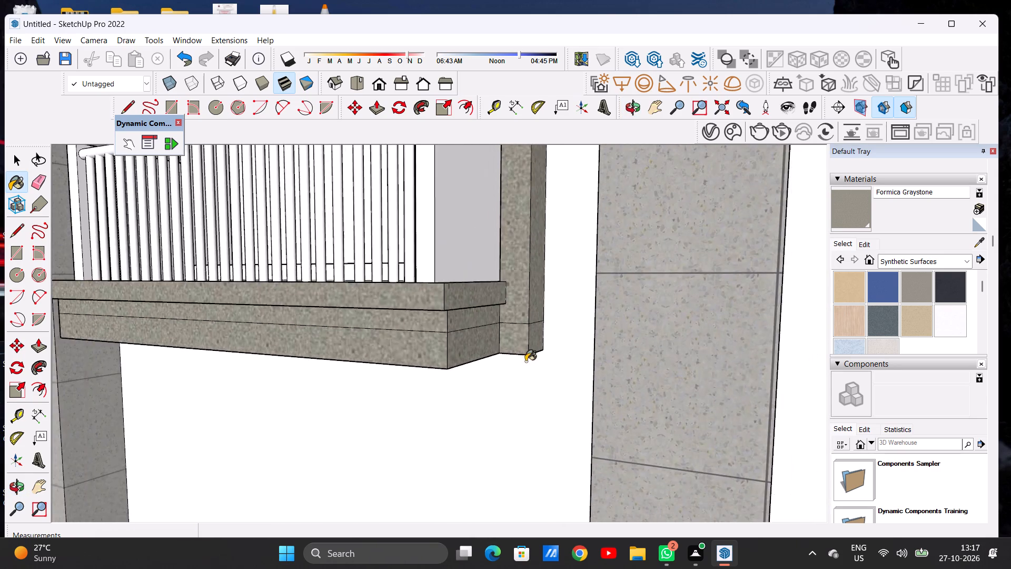
pyautogui.scroll(-3, 526, 361)
pyautogui.scroll(1, 522, 351)
pyautogui.scroll(-12, 522, 351)
pyautogui.moveTo(373, 332); pyautogui.dragTo(542, 360, button='middle')
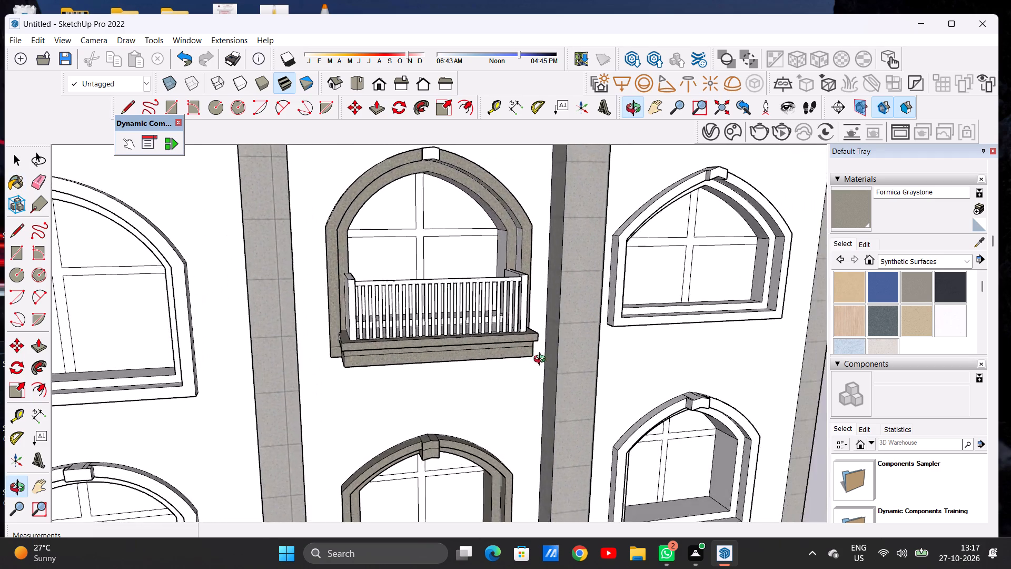
pyautogui.moveTo(542, 360); pyautogui.dragTo(345, 391, button='middle')
pyautogui.scroll(1, 368, 232)
pyautogui.scroll(-1, 368, 232)
pyautogui.scroll(12, 368, 232)
pyautogui.click(350, 241)
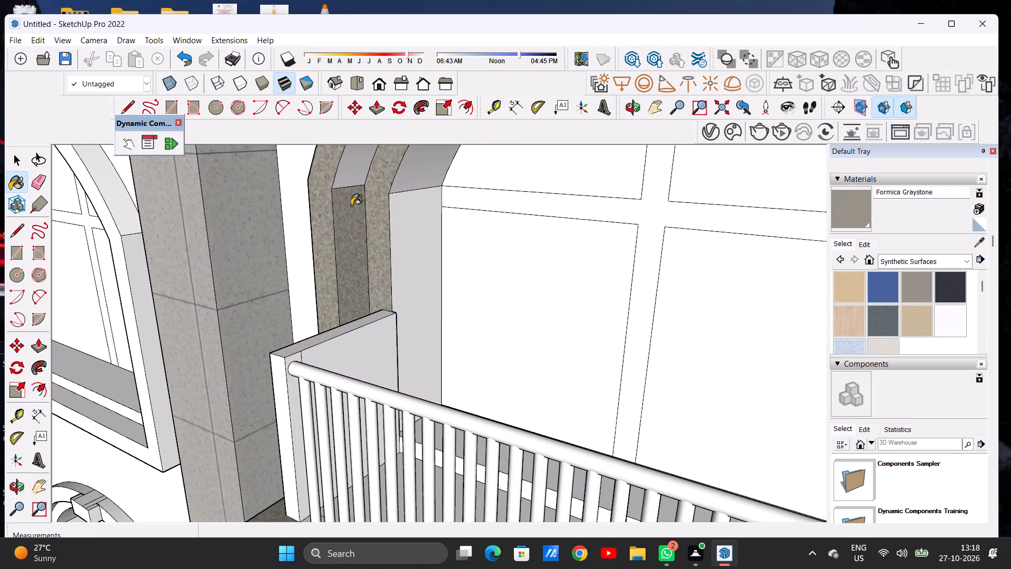
pyautogui.click(351, 182)
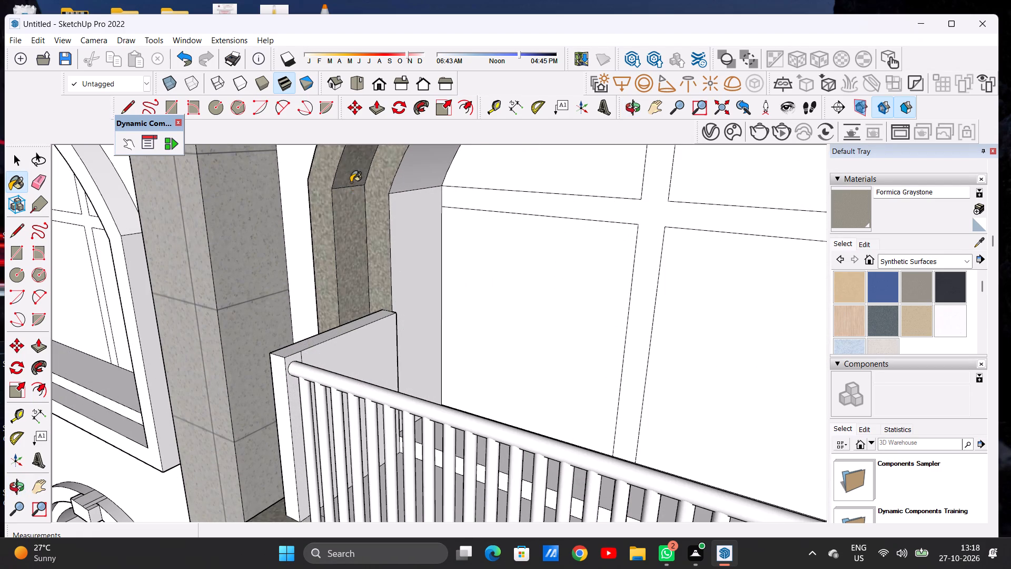
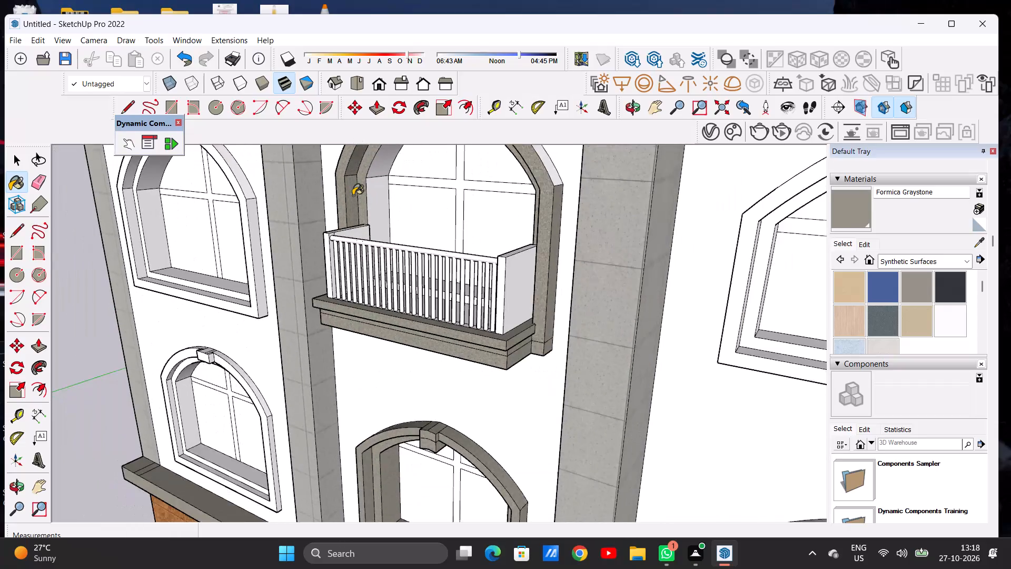
# Paint the outer arch surfaces on both halves and the outer left side of the lowest balcony's window frame with Formica Graystone.
pyautogui.scroll(15, 437, 204)
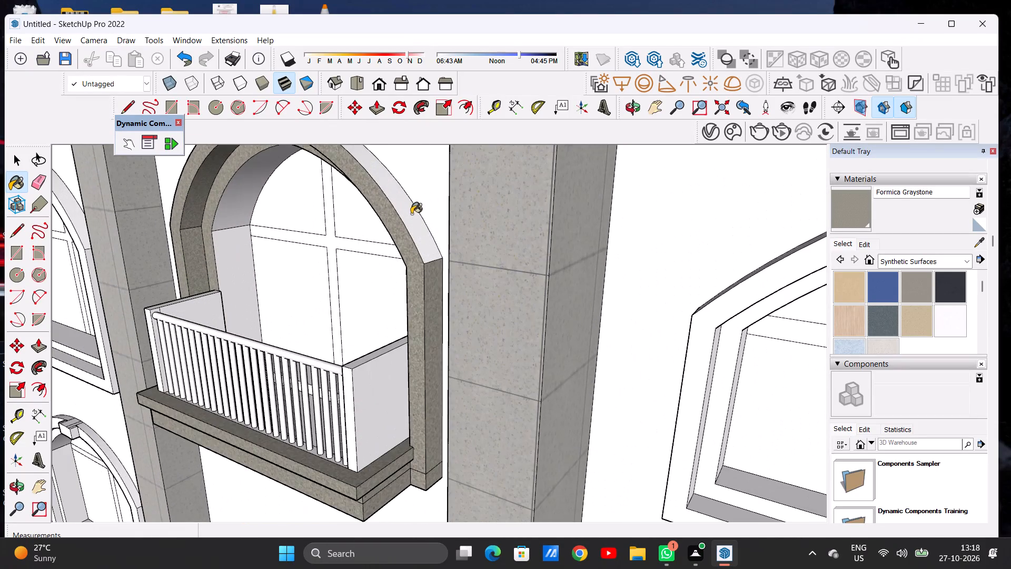
pyautogui.click(414, 212)
pyautogui.scroll(-10, 407, 205)
pyautogui.moveTo(316, 212); pyautogui.dragTo(509, 219, button='middle')
pyautogui.scroll(5, 338, 217)
pyautogui.moveTo(285, 207); pyautogui.dragTo(444, 232, button='middle')
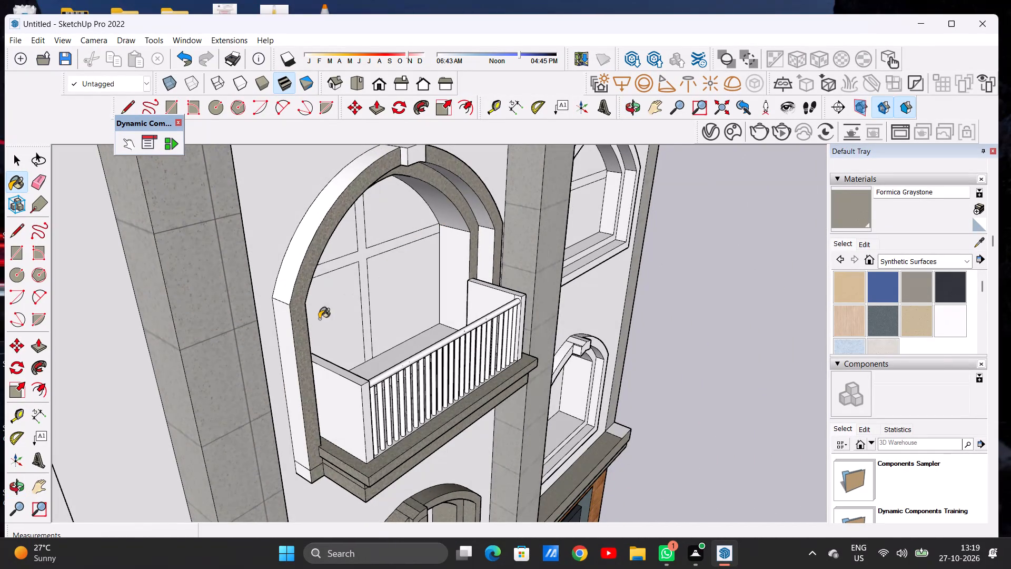
pyautogui.scroll(5, 309, 321)
pyautogui.click(274, 327)
pyautogui.click(266, 273)
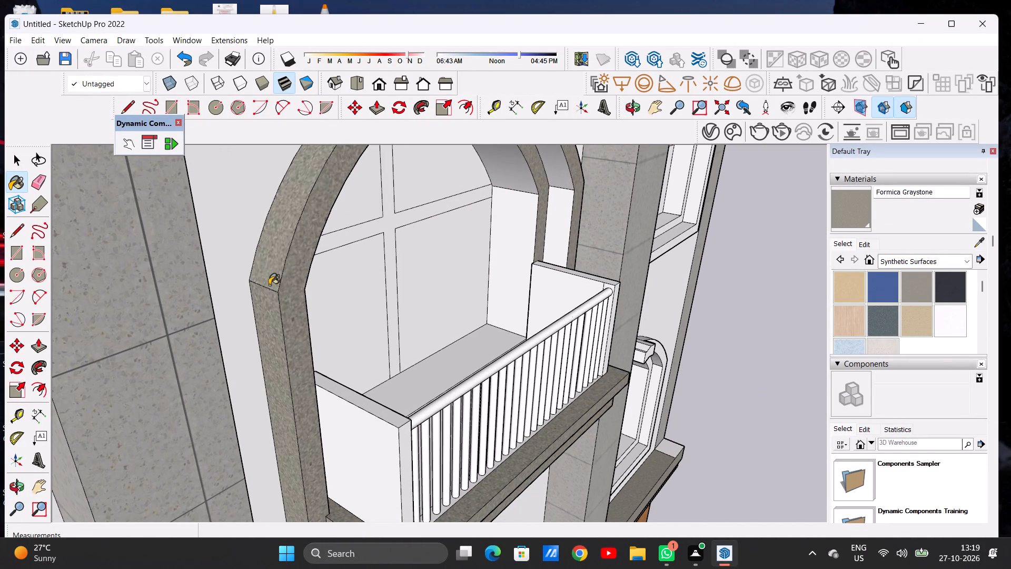
# Paint the keystone's sloping top faces, left side and front on the lowest balcony's window frame with Formica Graystone.
pyautogui.scroll(-12, 272, 300)
pyautogui.scroll(15, 349, 210)
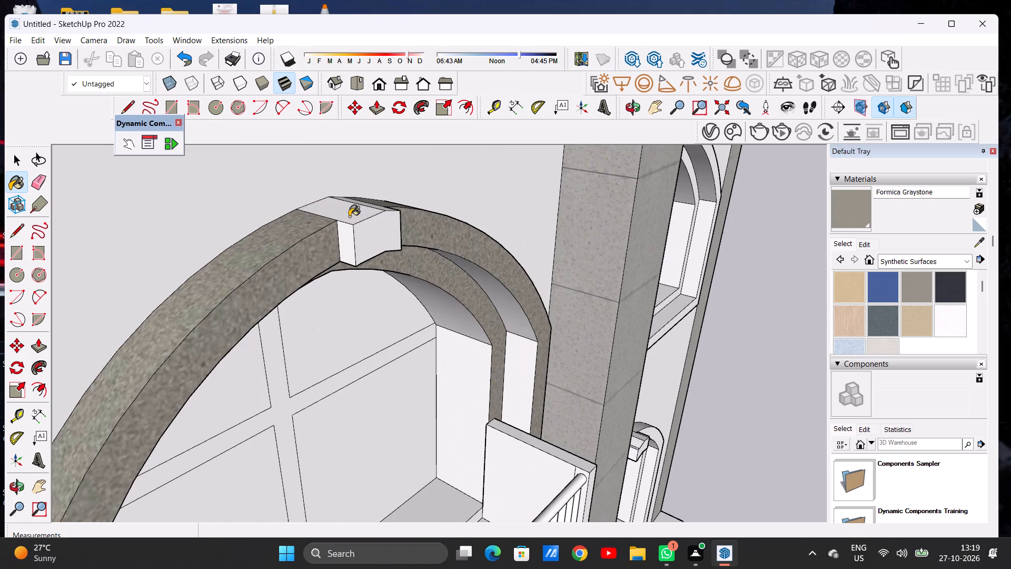
pyautogui.click(349, 217)
pyautogui.click(349, 237)
pyautogui.click(374, 235)
pyautogui.scroll(-6, 353, 233)
pyautogui.moveTo(386, 232); pyautogui.dragTo(344, 233, button='middle')
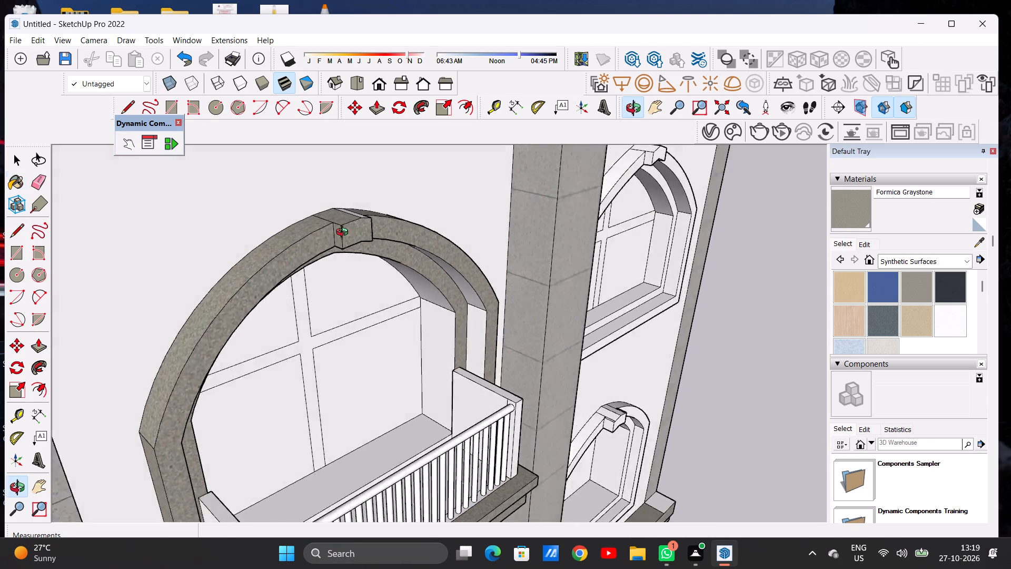
pyautogui.moveTo(344, 233); pyautogui.dragTo(260, 276, button='middle')
pyautogui.scroll(7, 324, 229)
pyautogui.click(330, 225)
# Paint the keystone's undersides and the outer band's right arch underside on the lowest balcony's window frame with Formica Graystone.
pyautogui.scroll(-10, 323, 229)
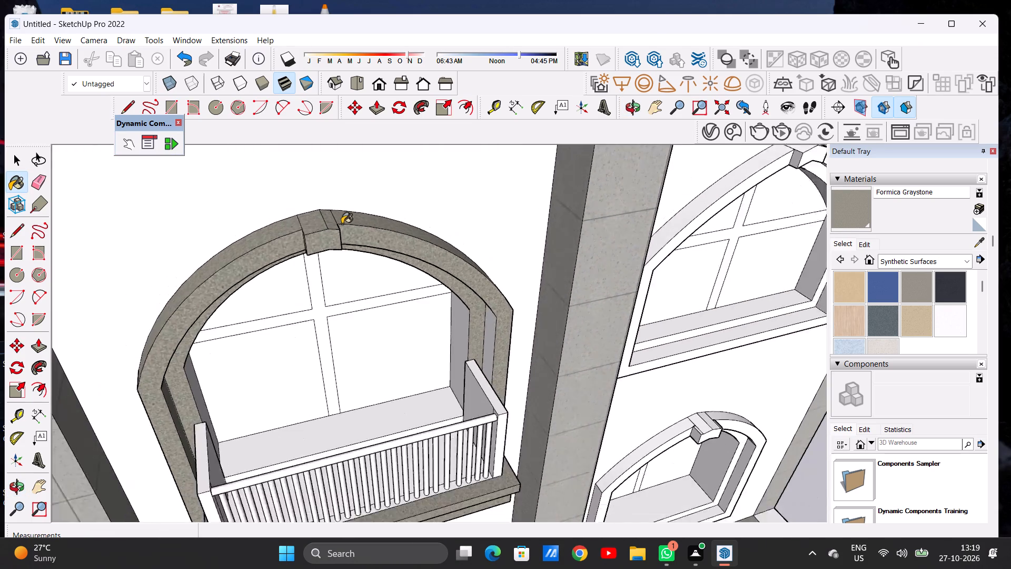
pyautogui.scroll(-3, 342, 224)
pyautogui.moveTo(360, 289); pyautogui.dragTo(332, 153, button='middle')
pyautogui.scroll(7, 343, 189)
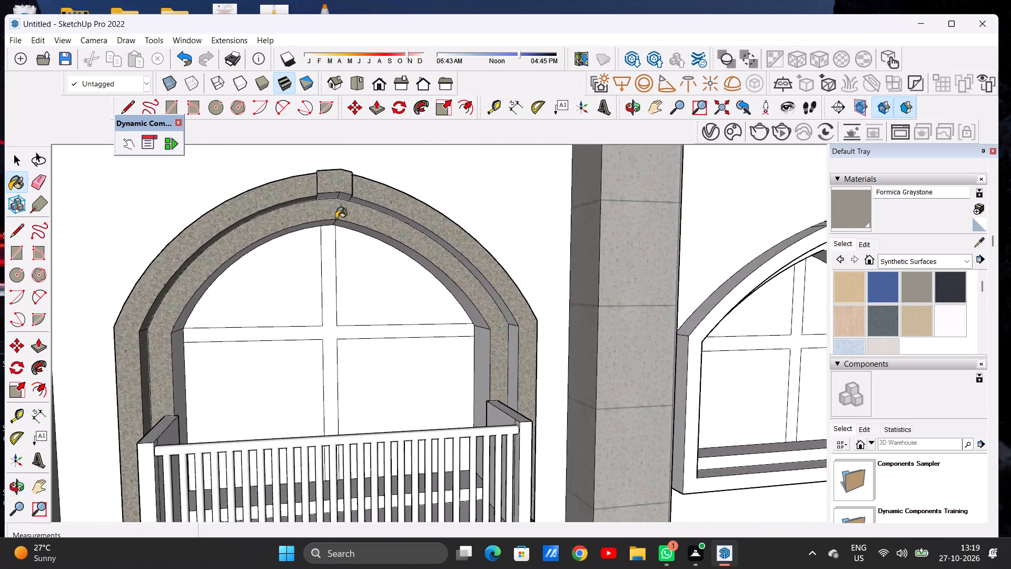
pyautogui.moveTo(335, 216); pyautogui.dragTo(329, 163, button='middle')
pyautogui.scroll(8, 346, 195)
pyautogui.click(323, 215)
pyautogui.click(352, 217)
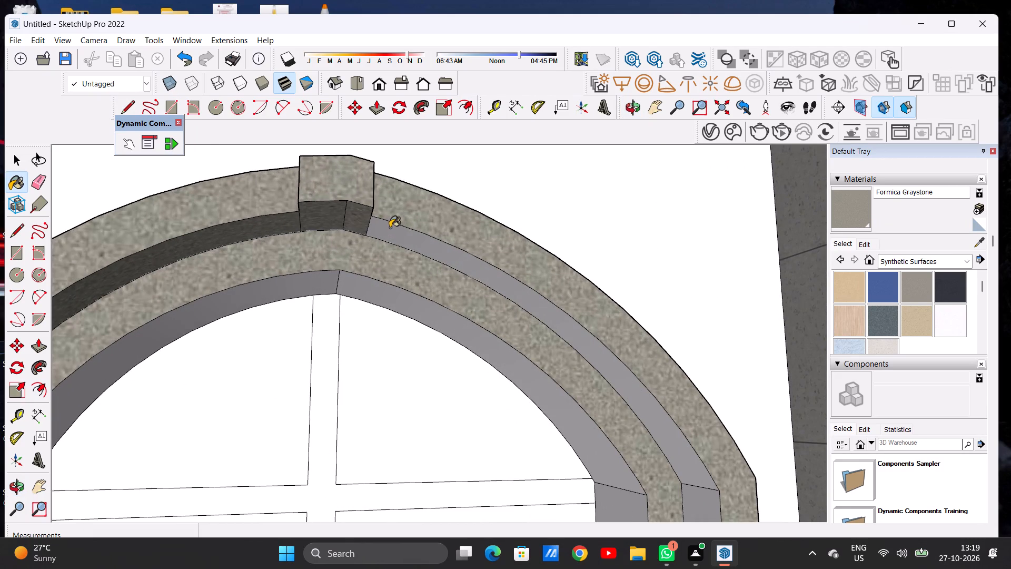
pyautogui.click(391, 230)
# Paint the inner band's two arch undersides and its inner left side on the lowest balcony's window frame with Formica Graystone.
pyautogui.scroll(-10, 357, 209)
pyautogui.moveTo(343, 259); pyautogui.dragTo(283, 215, button='middle')
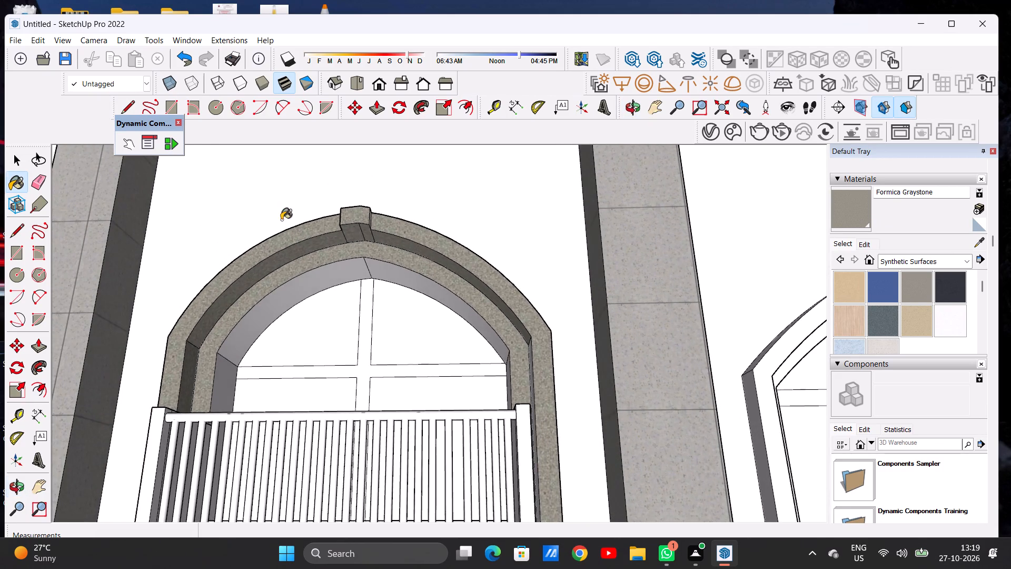
pyautogui.scroll(7, 287, 297)
pyautogui.click(287, 299)
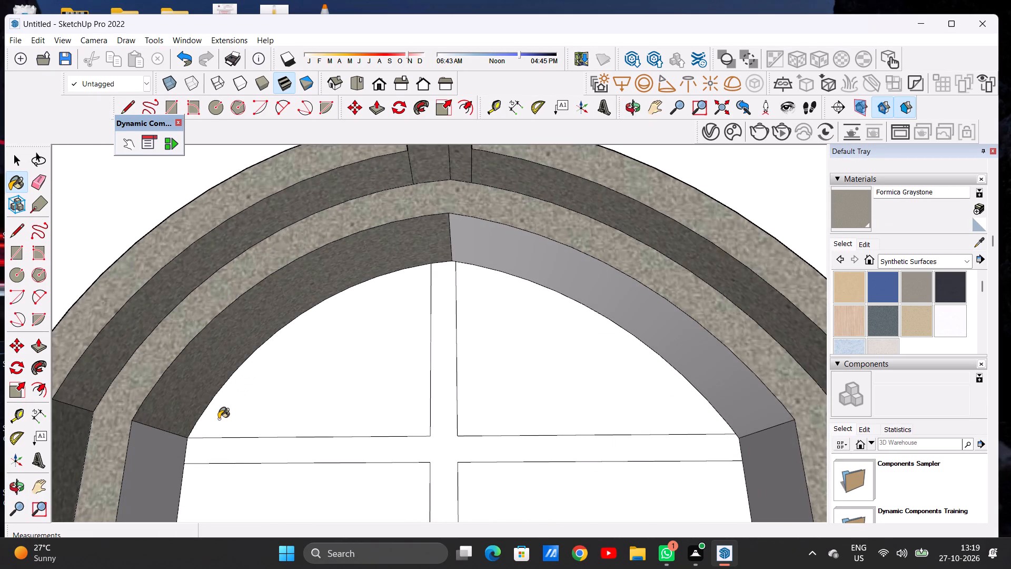
pyautogui.click(143, 460)
pyautogui.click(524, 271)
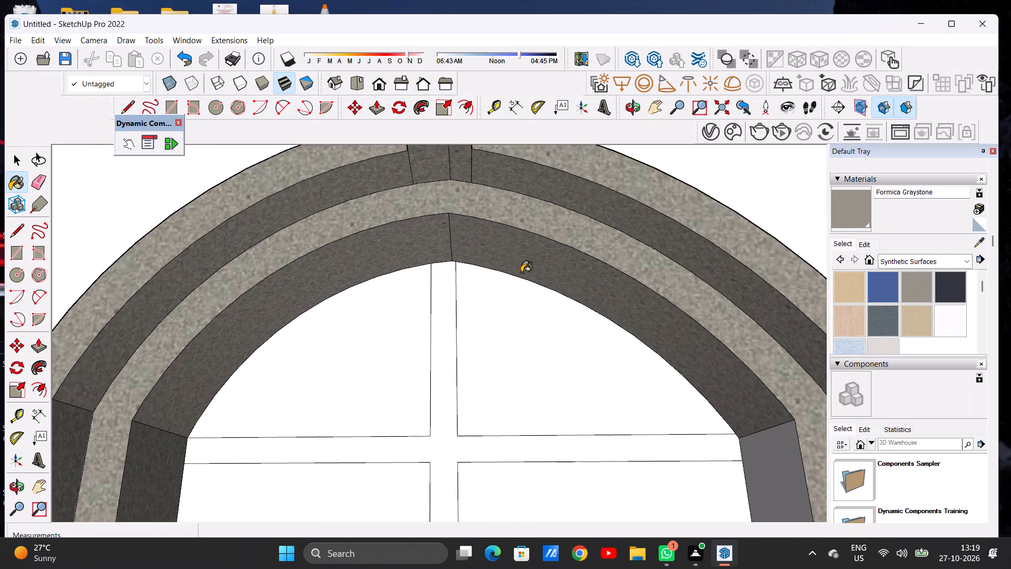
# Paint the inner right sides of the inner and outer bands on the lowest balcony's window frame with Formica Graystone.
pyautogui.scroll(-15, 444, 260)
pyautogui.moveTo(422, 254); pyautogui.dragTo(533, 375, button='middle')
pyautogui.scroll(5, 504, 302)
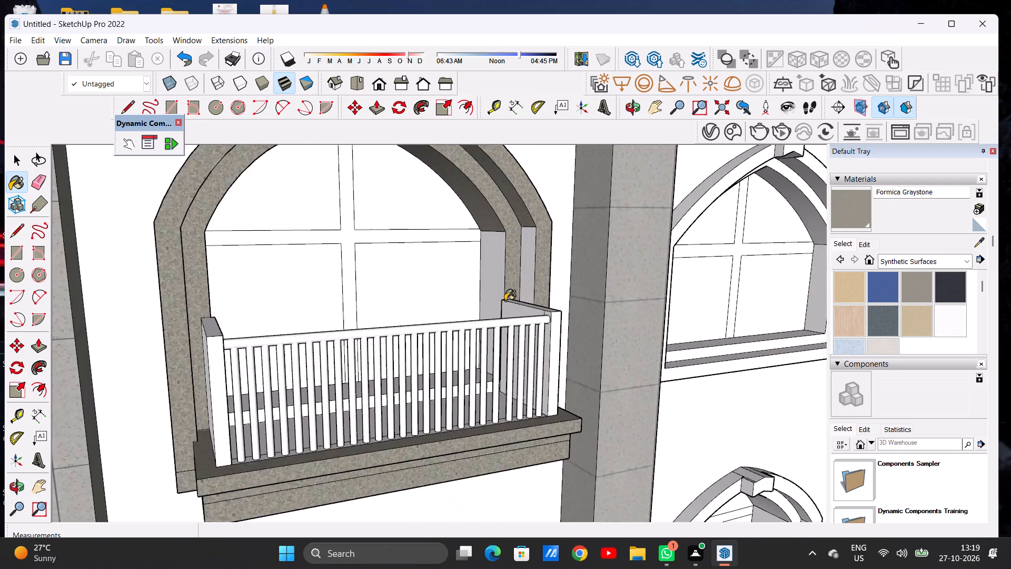
pyautogui.scroll(7, 505, 301)
pyautogui.click(488, 270)
pyautogui.click(557, 260)
# Paint the stepped sill behind the lowest balcony's railing, both horizontal surfaces and the riser between them, with Formica Graystone.
pyautogui.scroll(-7, 459, 250)
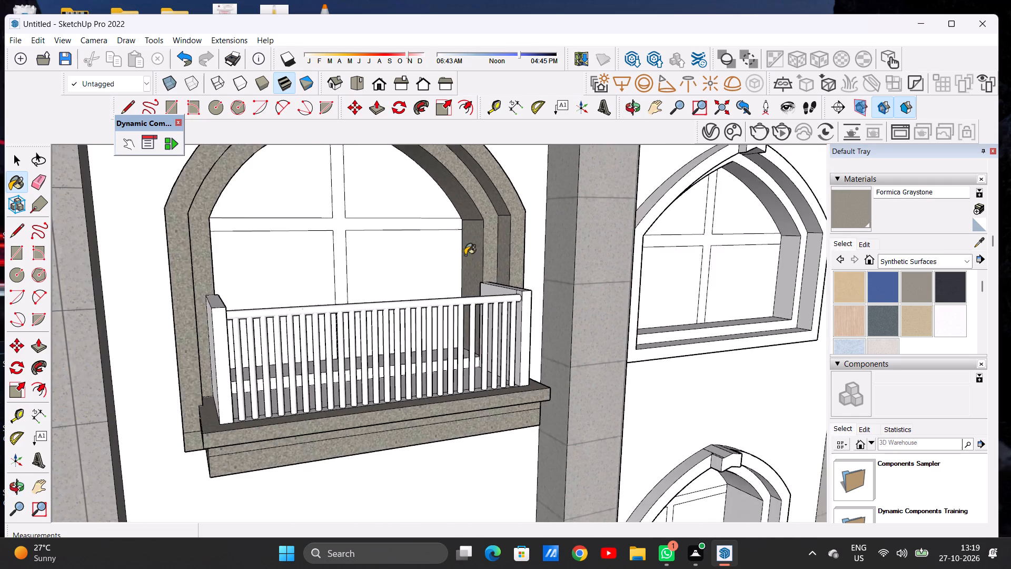
pyautogui.moveTo(460, 258); pyautogui.dragTo(330, 460, button='middle')
pyautogui.scroll(1, 358, 354)
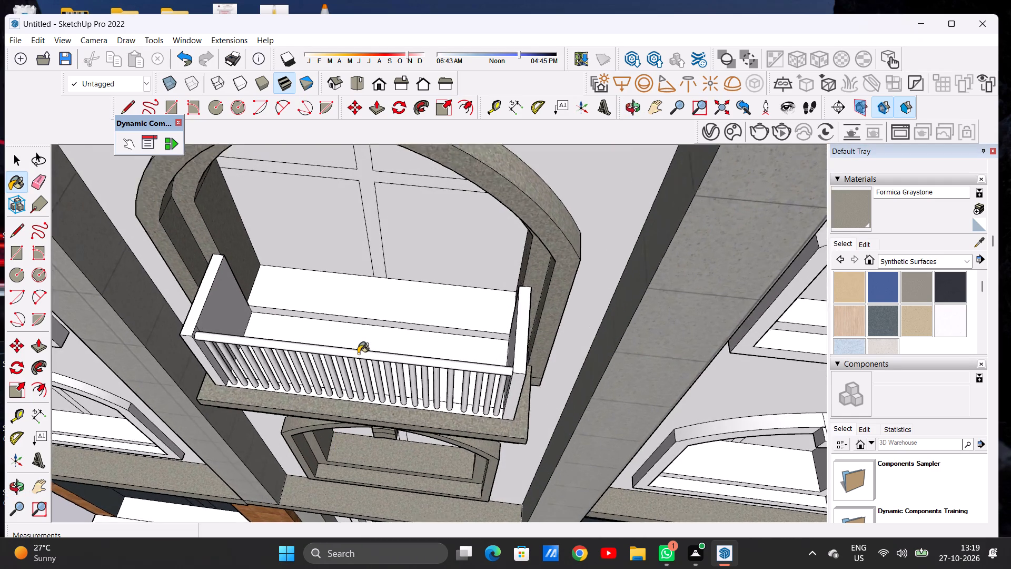
pyautogui.scroll(7, 358, 354)
pyautogui.click(423, 287)
pyautogui.scroll(5, 424, 304)
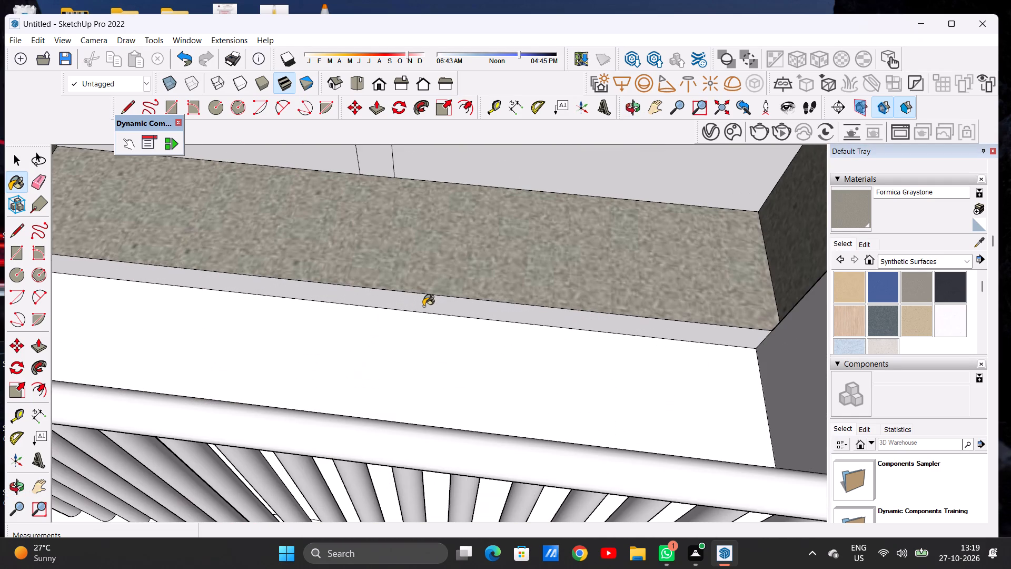
pyautogui.click(423, 301)
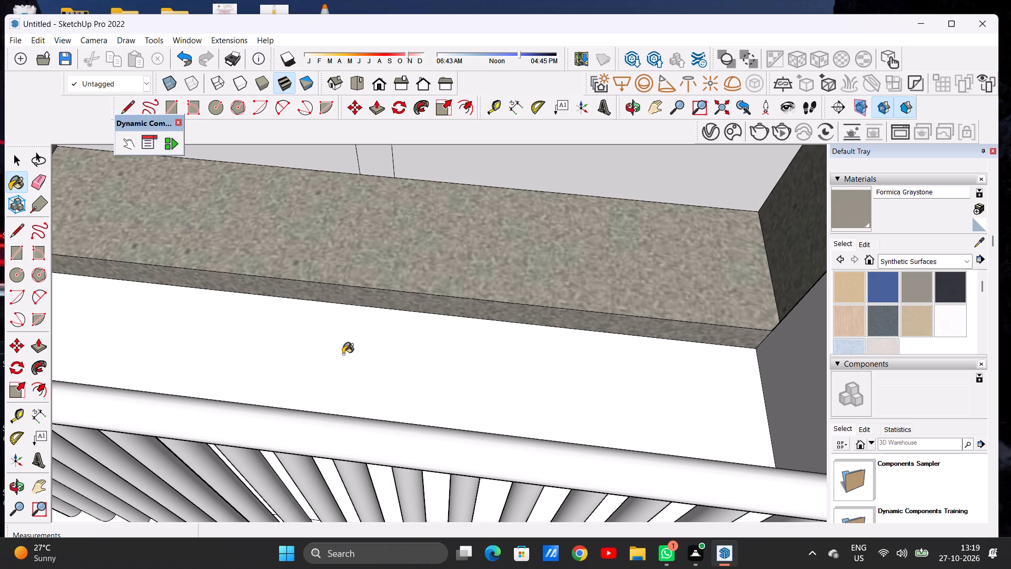
pyautogui.click(354, 352)
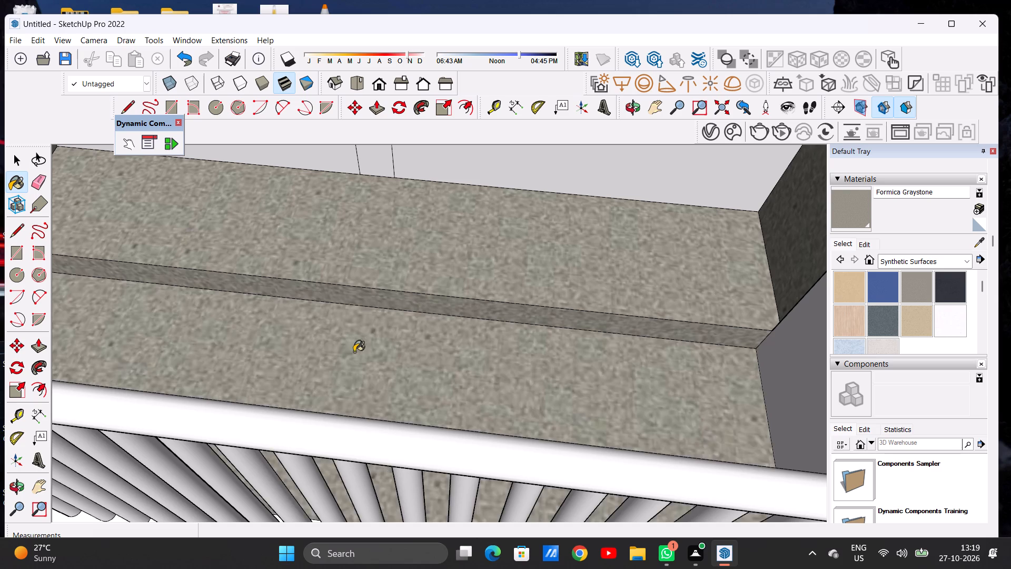
# Examine the lowest balcony's window frame and keystone from several angles for remaining unpainted faces.
pyautogui.scroll(-14, 379, 344)
pyautogui.scroll(1, 401, 313)
pyautogui.scroll(-4, 401, 313)
pyautogui.moveTo(384, 382); pyautogui.dragTo(419, 261, button='middle')
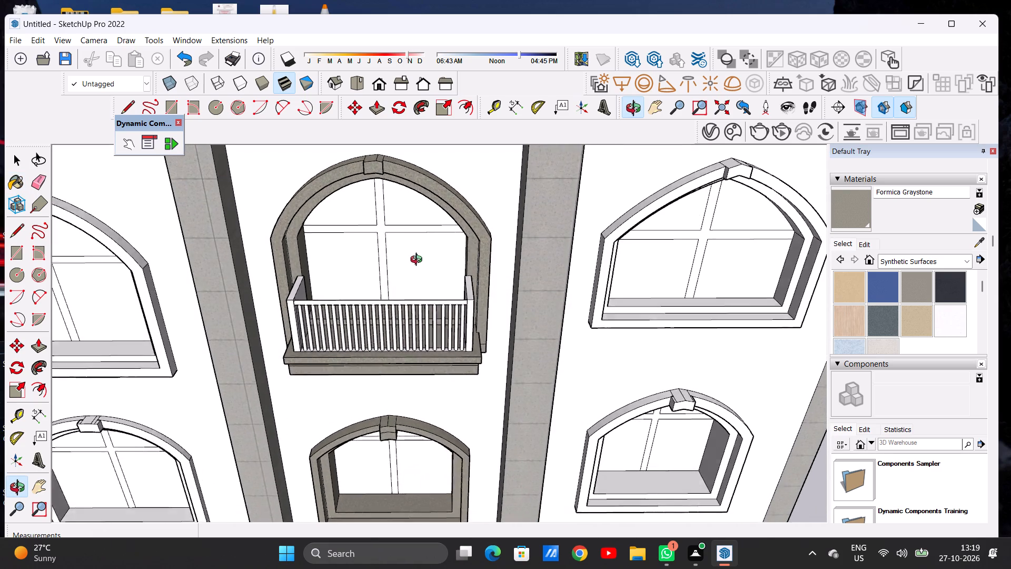
pyautogui.moveTo(419, 261); pyautogui.dragTo(422, 253, button='middle')
pyautogui.scroll(-4, 360, 308)
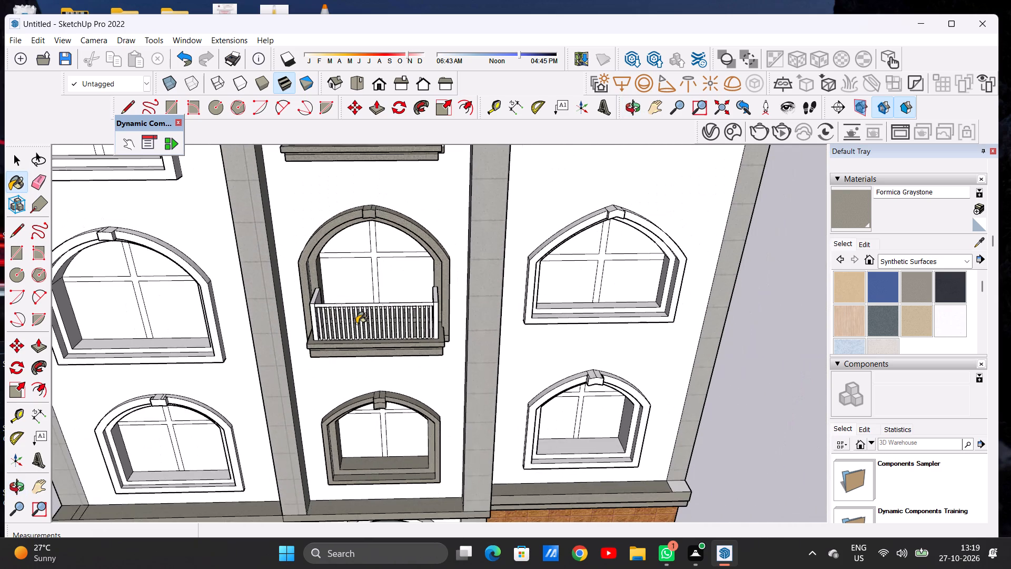
pyautogui.scroll(-5, 356, 327)
pyautogui.moveTo(393, 302); pyautogui.dragTo(381, 295, button='middle')
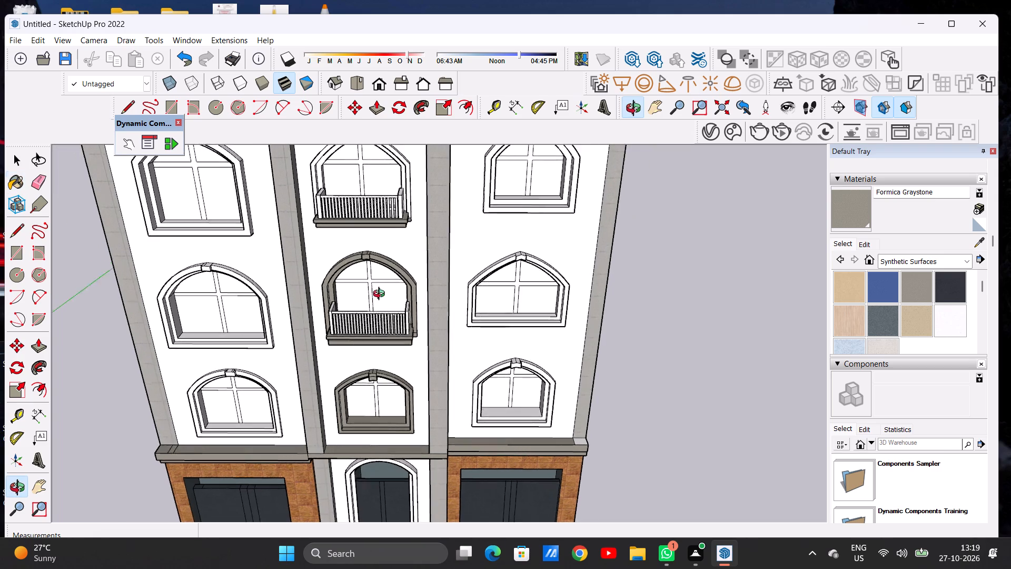
pyautogui.moveTo(381, 295); pyautogui.dragTo(390, 232, button='middle')
pyautogui.scroll(4, 374, 259)
pyautogui.scroll(-1, 375, 262)
pyautogui.scroll(9, 375, 262)
pyautogui.moveTo(368, 274); pyautogui.dragTo(374, 208, button='middle')
pyautogui.scroll(1, 374, 208)
pyautogui.scroll(9, 369, 280)
pyautogui.moveTo(364, 296); pyautogui.dragTo(372, 241, button='middle')
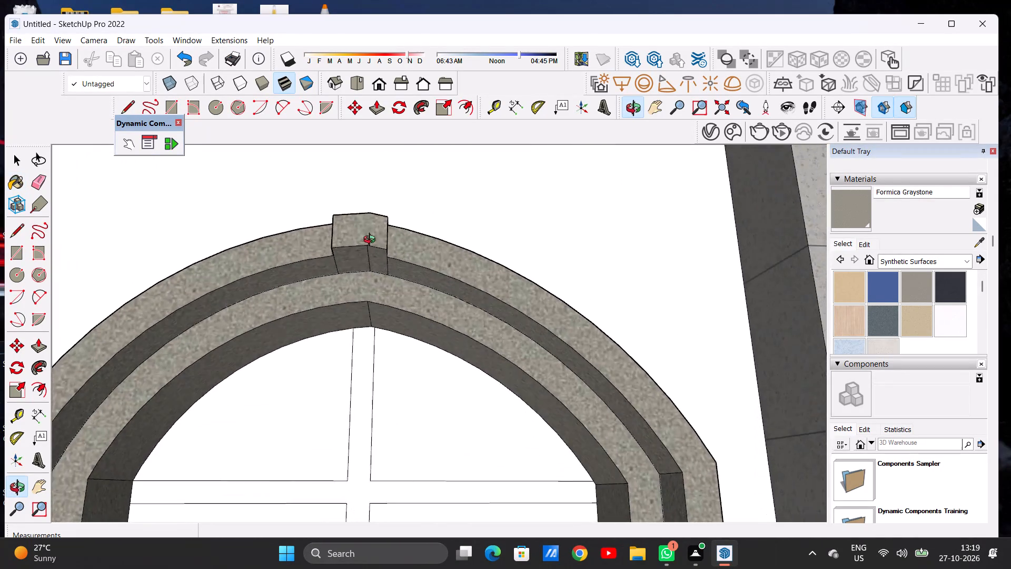
pyautogui.moveTo(372, 241); pyautogui.dragTo(375, 223, button='middle')
pyautogui.moveTo(376, 219); pyautogui.dragTo(378, 207, button='middle')
pyautogui.moveTo(361, 269); pyautogui.dragTo(365, 348, button='middle')
pyautogui.scroll(-17, 371, 325)
pyautogui.scroll(1, 363, 330)
pyautogui.scroll(-4, 363, 330)
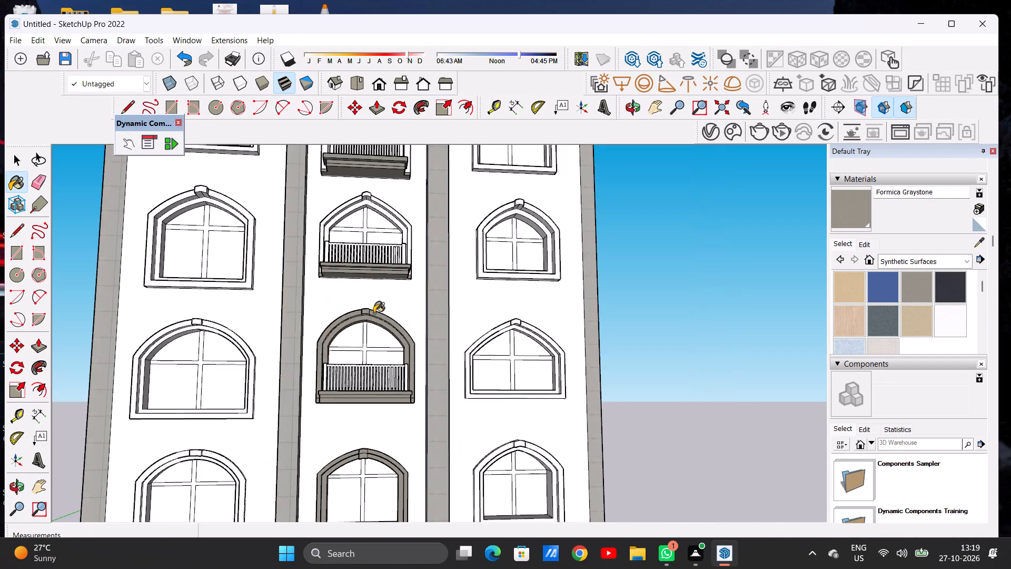
# Paint the front faces of the outer band's left and right halves and the keystone on the second balcony's window frame with Formica Graystone.
pyautogui.moveTo(374, 313); pyautogui.dragTo(370, 341, button='middle')
pyautogui.scroll(3, 368, 243)
pyautogui.scroll(-1, 365, 236)
pyautogui.scroll(9, 365, 236)
pyautogui.scroll(-1, 311, 210)
pyautogui.scroll(5, 310, 210)
pyautogui.click(289, 204)
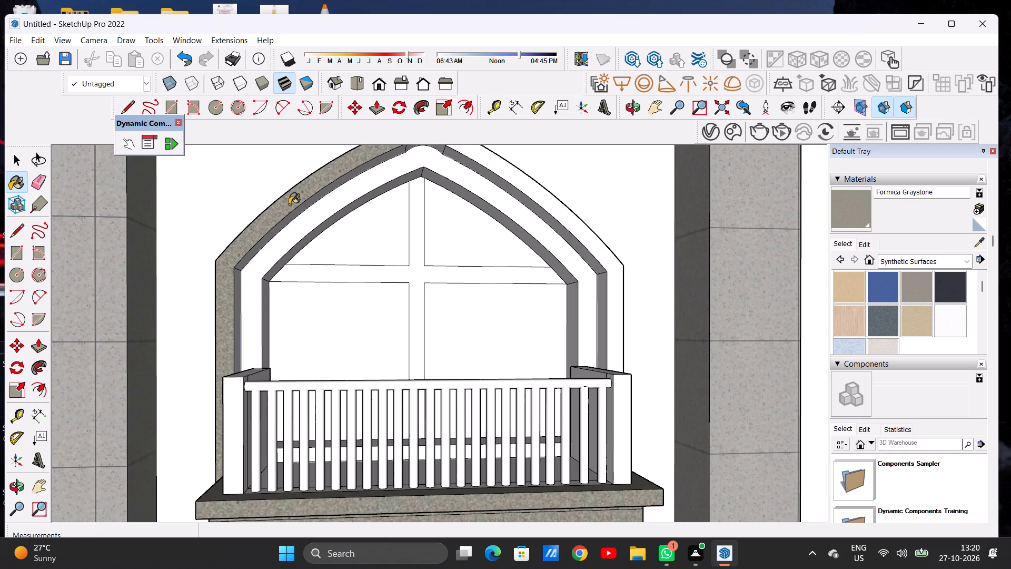
pyautogui.scroll(-13, 290, 214)
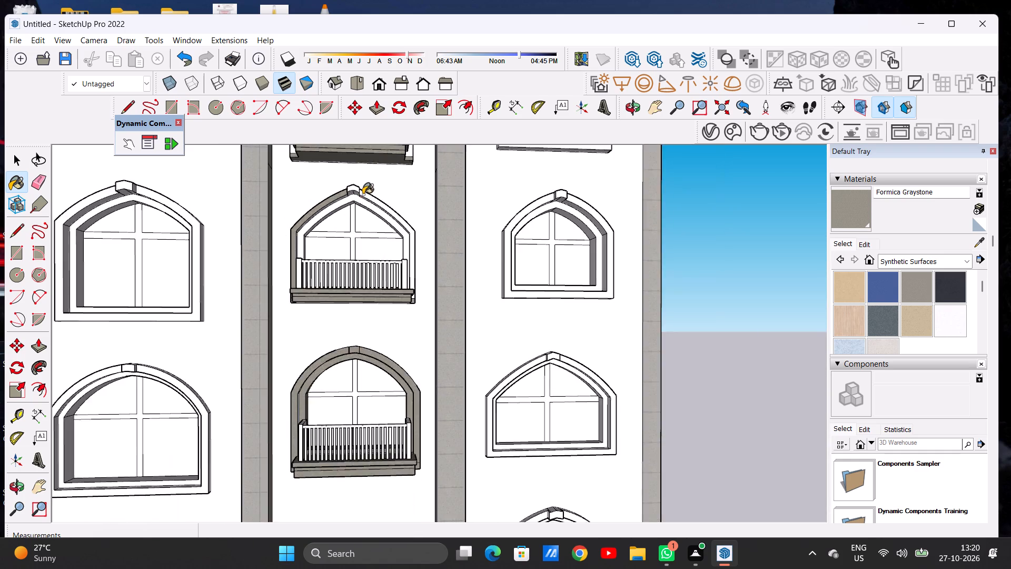
pyautogui.scroll(15, 363, 194)
pyautogui.click(362, 194)
pyautogui.click(330, 171)
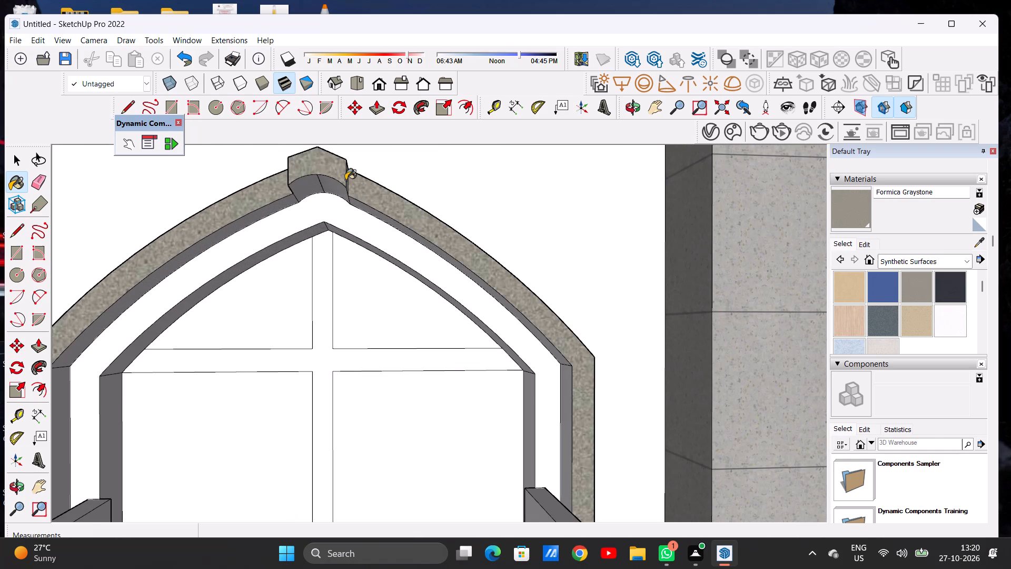
# Paint the keystone's sloping top faces and undersides, plus the outer right arch surface, on the second balcony's window frame with Formica Graystone.
pyautogui.moveTo(370, 195); pyautogui.dragTo(340, 334, button='middle')
pyautogui.scroll(6, 325, 206)
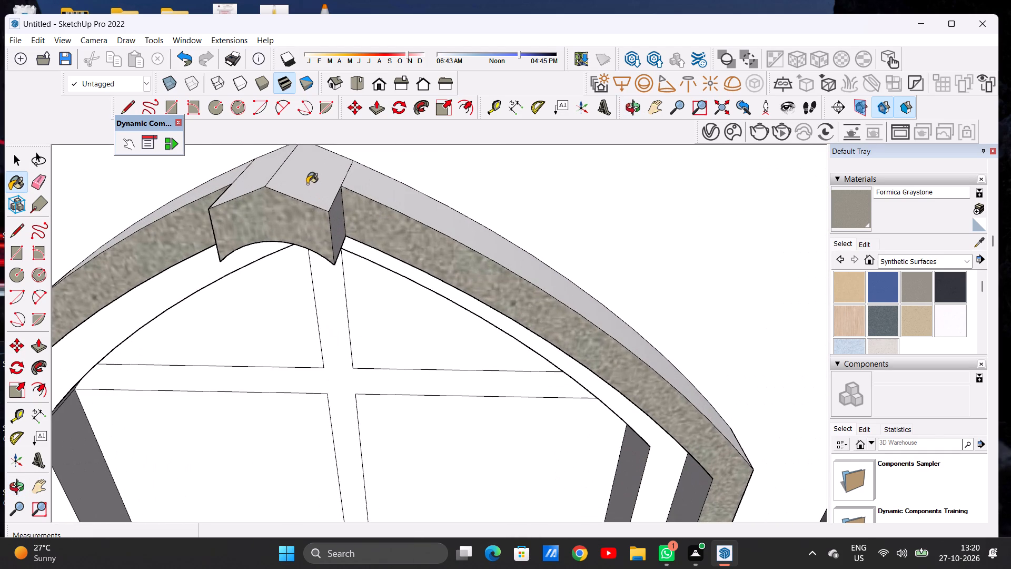
pyautogui.click(309, 184)
pyautogui.click(253, 182)
pyautogui.click(365, 184)
pyautogui.scroll(-7, 367, 199)
pyautogui.moveTo(341, 274); pyautogui.dragTo(347, 221, button='middle')
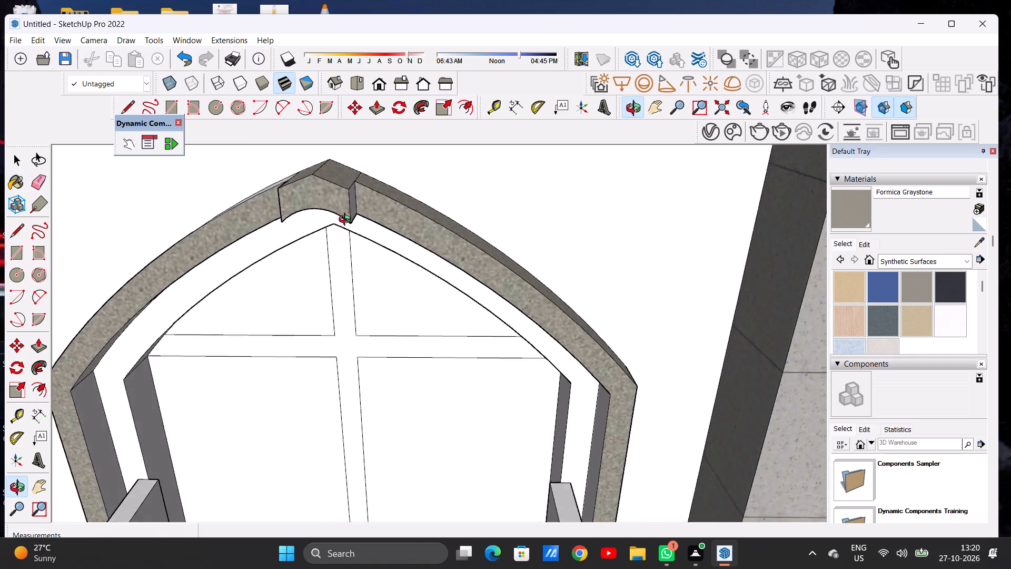
pyautogui.moveTo(347, 221); pyautogui.dragTo(346, 143, button='middle')
pyautogui.scroll(7, 313, 198)
pyautogui.click(315, 189)
pyautogui.click(372, 185)
pyautogui.scroll(-4, 385, 181)
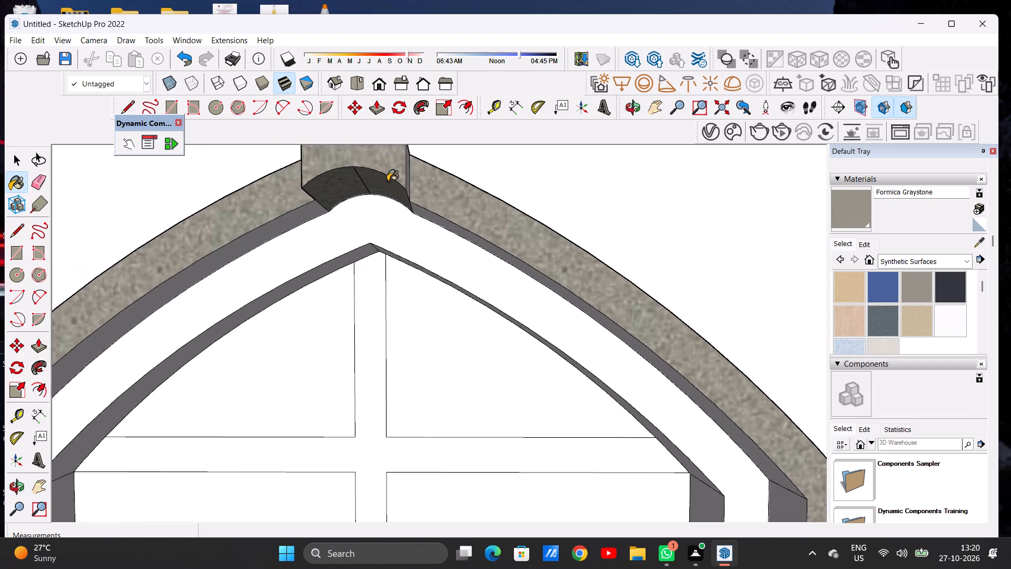
# Paint the outer left arch surface, keystone's left side and outer left side of the second balcony's window frame with Formica Graystone.
pyautogui.scroll(-3, 388, 181)
pyautogui.moveTo(281, 209); pyautogui.dragTo(437, 334, button='middle')
pyautogui.scroll(4, 339, 229)
pyautogui.click(334, 217)
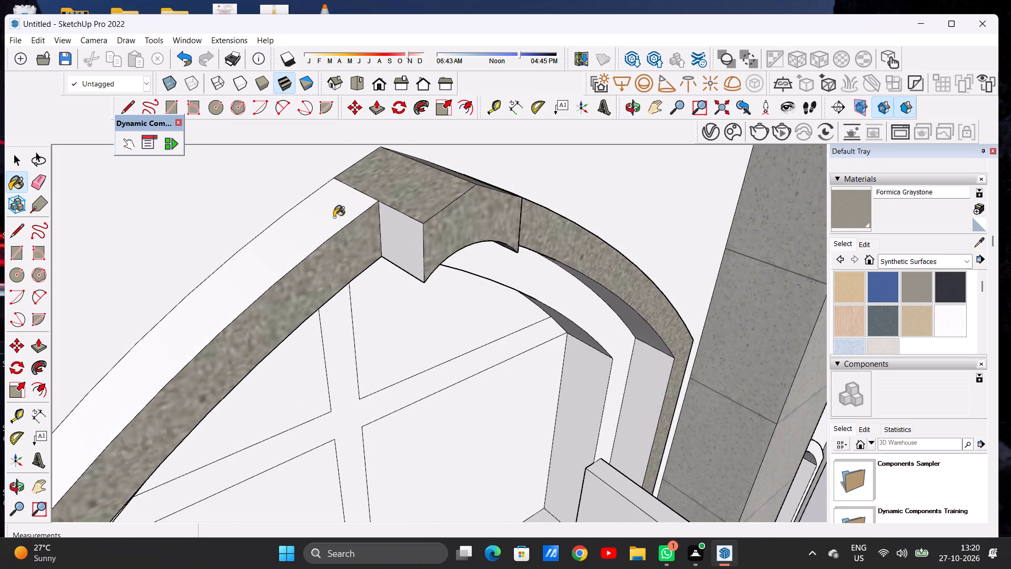
pyautogui.click(402, 233)
pyautogui.scroll(-19, 340, 231)
pyautogui.scroll(1, 414, 242)
pyautogui.moveTo(413, 247); pyautogui.dragTo(388, 237, button='middle')
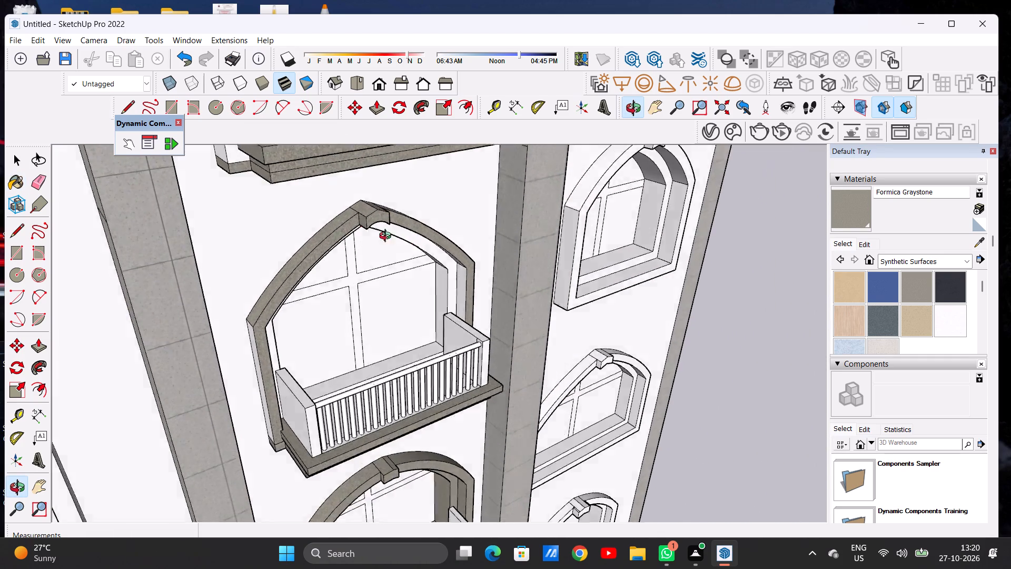
pyautogui.moveTo(388, 237); pyautogui.dragTo(478, 214, button='middle')
pyautogui.scroll(6, 286, 391)
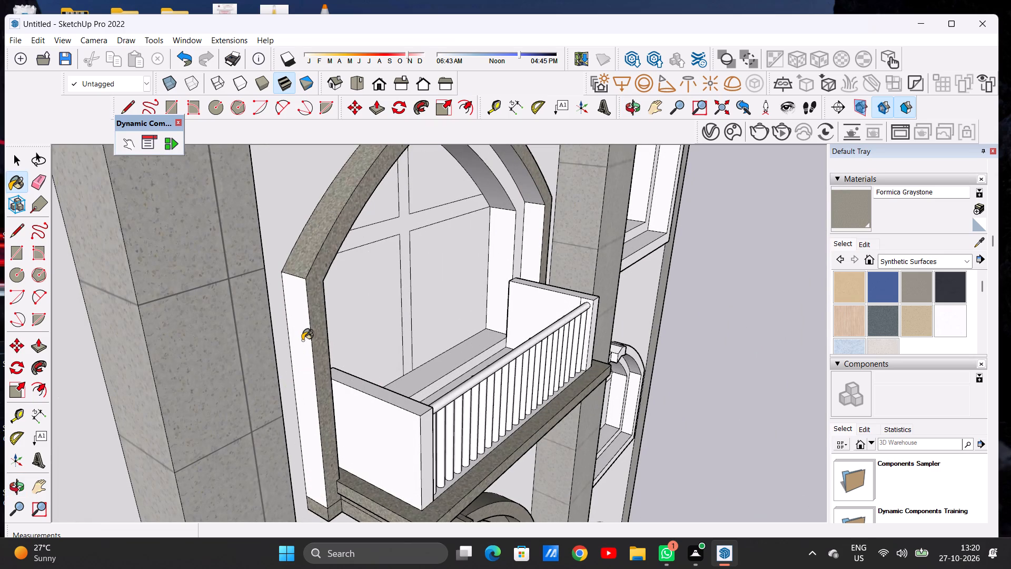
pyautogui.click(302, 340)
# Paint the outer band's arch undersides and inner sides on both halves of the second balcony's window frame with Formica Graystone.
pyautogui.scroll(-4, 303, 330)
pyautogui.moveTo(375, 313); pyautogui.dragTo(168, 290, button='middle')
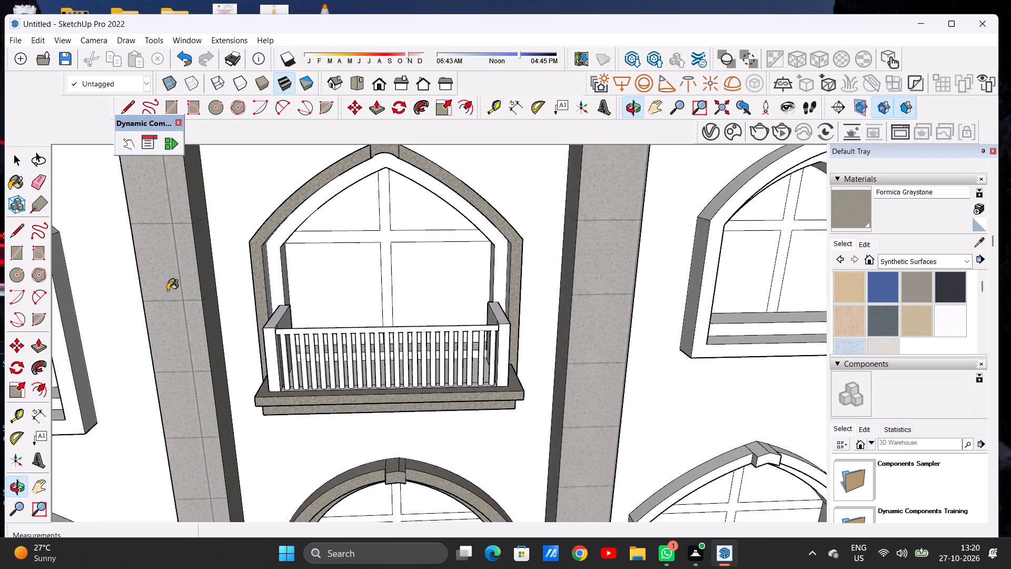
pyautogui.scroll(5, 272, 258)
pyautogui.moveTo(157, 249); pyautogui.dragTo(361, 226, button='middle')
pyautogui.scroll(4, 495, 209)
pyautogui.click(495, 209)
pyautogui.click(522, 283)
pyautogui.scroll(-9, 409, 271)
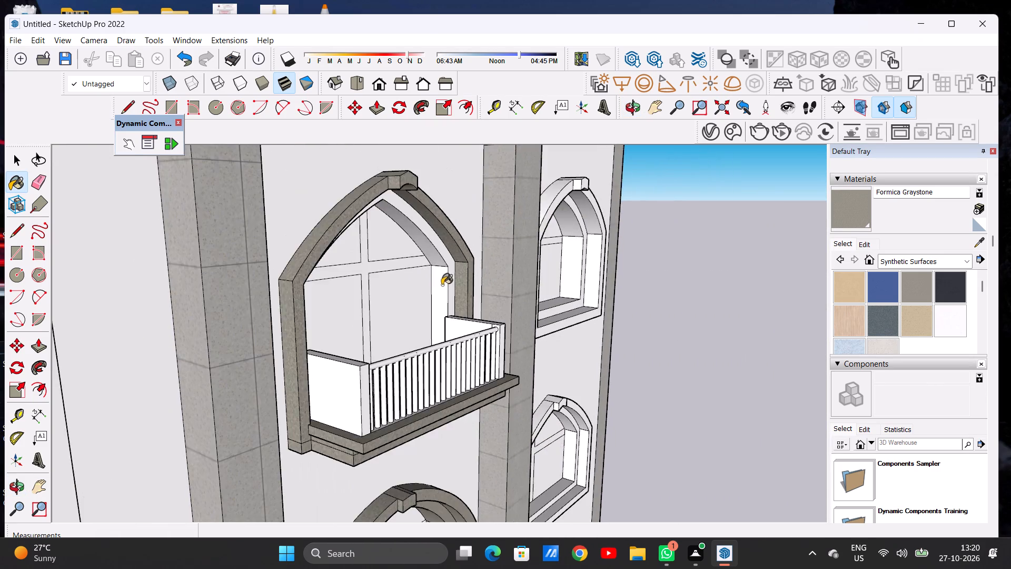
pyautogui.moveTo(441, 287); pyautogui.dragTo(153, 270, button='middle')
pyautogui.scroll(7, 237, 273)
pyautogui.click(303, 272)
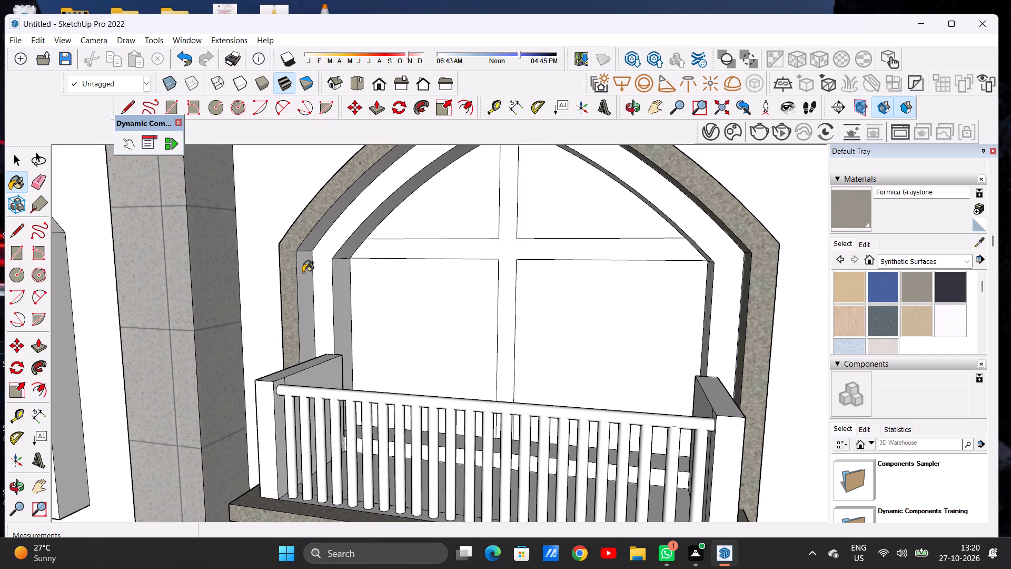
pyautogui.click(310, 241)
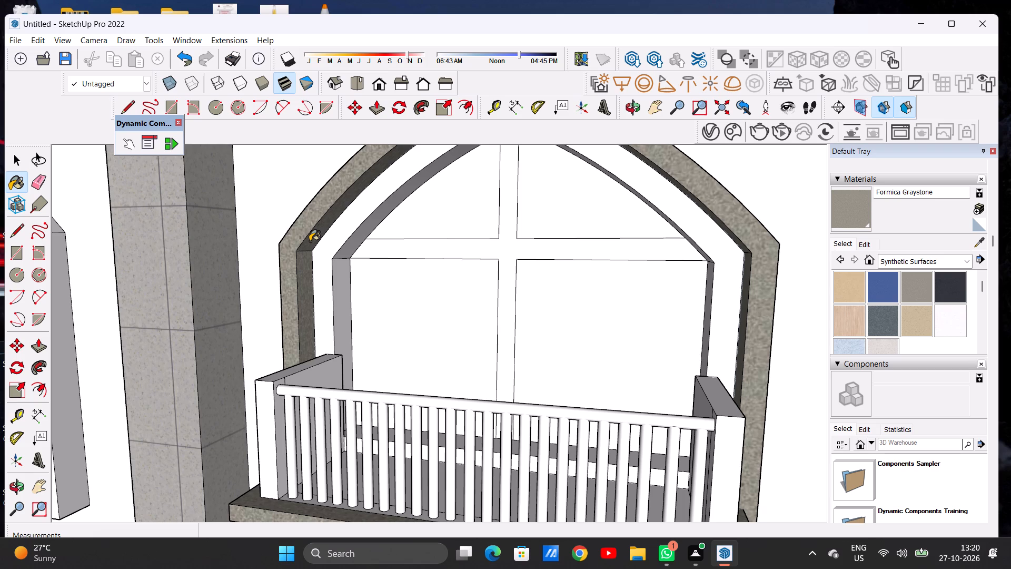
# Paint the inner band's front face, right arch underside and right inner side on the second balcony's window frame with Formica Graystone.
pyautogui.scroll(-7, 316, 245)
pyautogui.moveTo(354, 254); pyautogui.dragTo(530, 214, button='middle')
pyautogui.scroll(7, 490, 237)
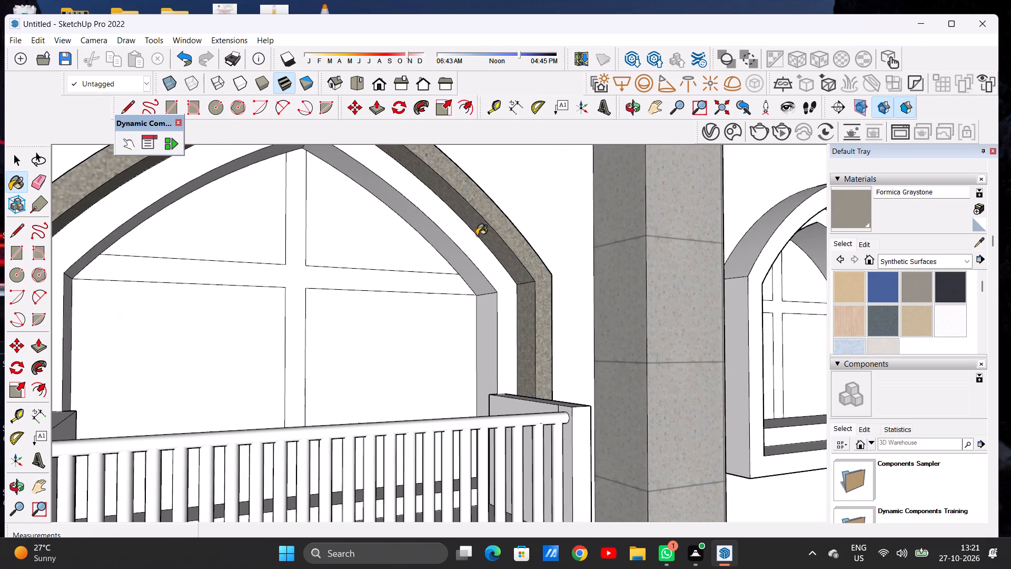
pyautogui.click(467, 236)
pyautogui.scroll(5, 461, 260)
pyautogui.click(462, 261)
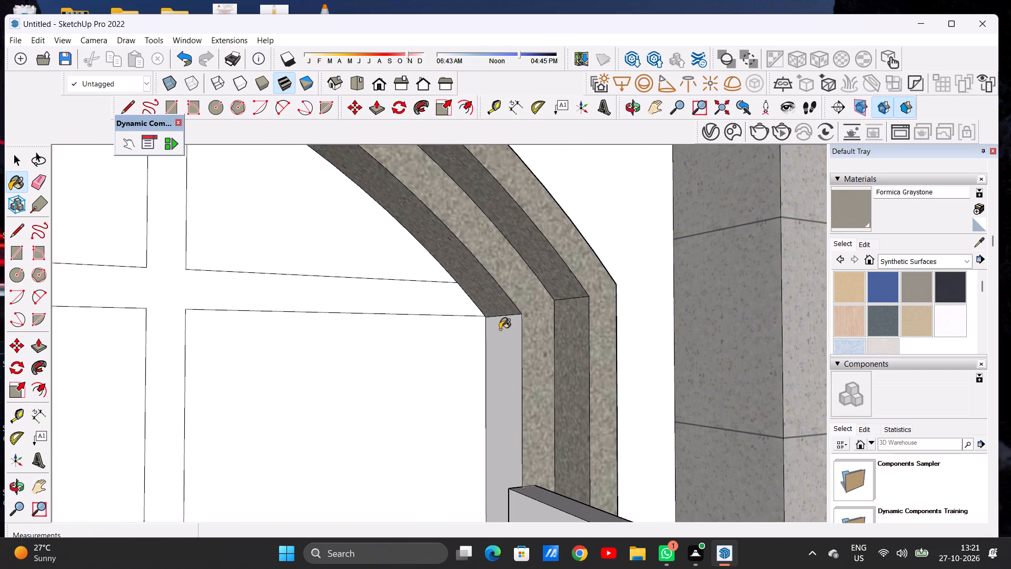
pyautogui.click(501, 335)
# Paint the inner band's left inner side and left arch underside on the second balcony's window frame with Formica Graystone.
pyautogui.scroll(-7, 471, 286)
pyautogui.moveTo(478, 296); pyautogui.dragTo(259, 313, button='middle')
pyautogui.scroll(2, 302, 296)
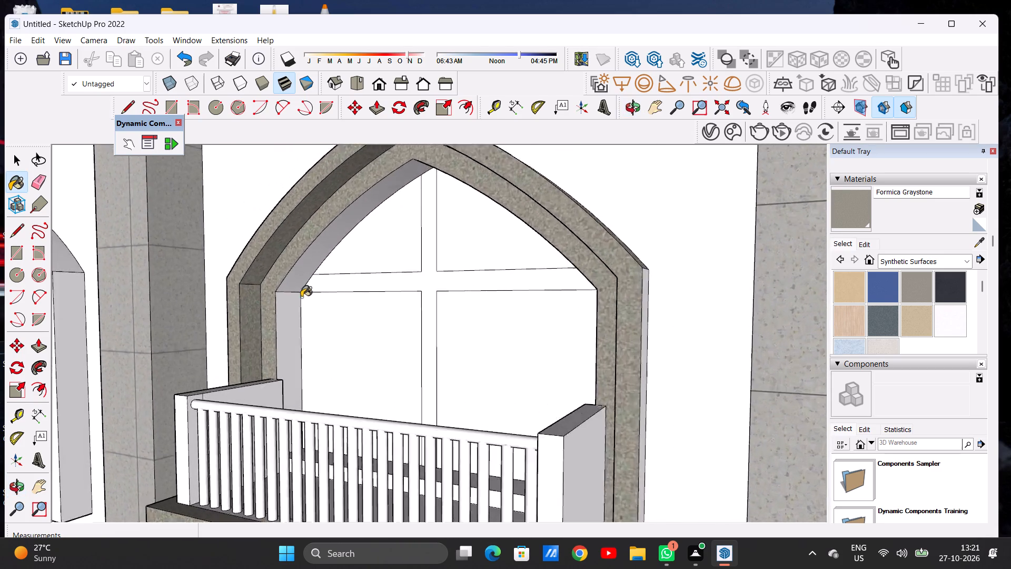
pyautogui.scroll(5, 301, 297)
pyautogui.click(280, 323)
pyautogui.click(280, 273)
# Paint the keystone's right side and the outer right side of the second balcony's window frame with Formica Graystone.
pyautogui.scroll(-4, 300, 286)
pyautogui.scroll(1, 301, 287)
pyautogui.scroll(-8, 303, 289)
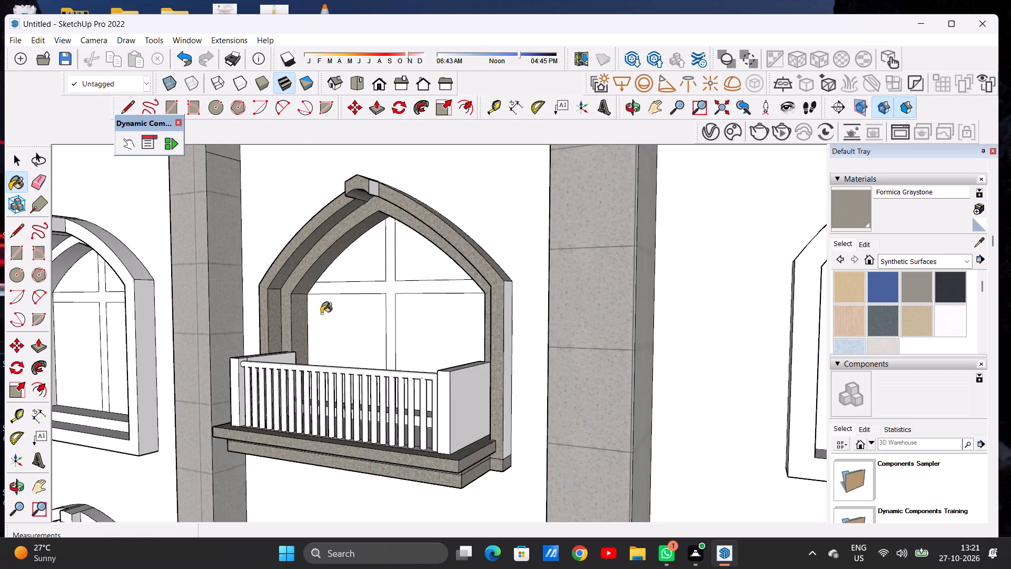
pyautogui.moveTo(321, 313); pyautogui.dragTo(356, 328, button='middle')
pyautogui.scroll(3, 376, 197)
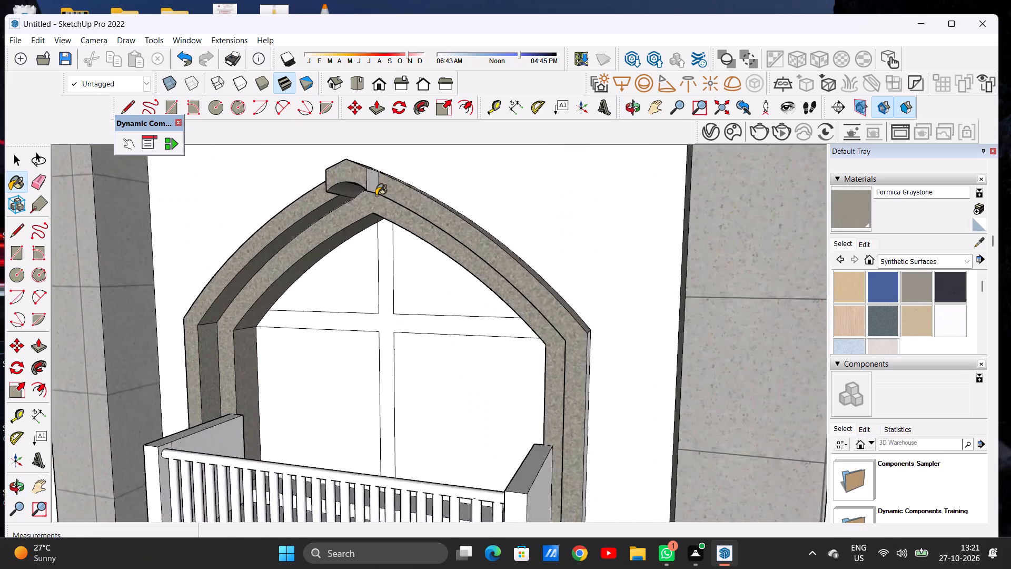
pyautogui.scroll(4, 376, 195)
pyautogui.click(372, 183)
pyautogui.scroll(-7, 374, 204)
pyautogui.moveTo(415, 242); pyautogui.dragTo(284, 317, button='middle')
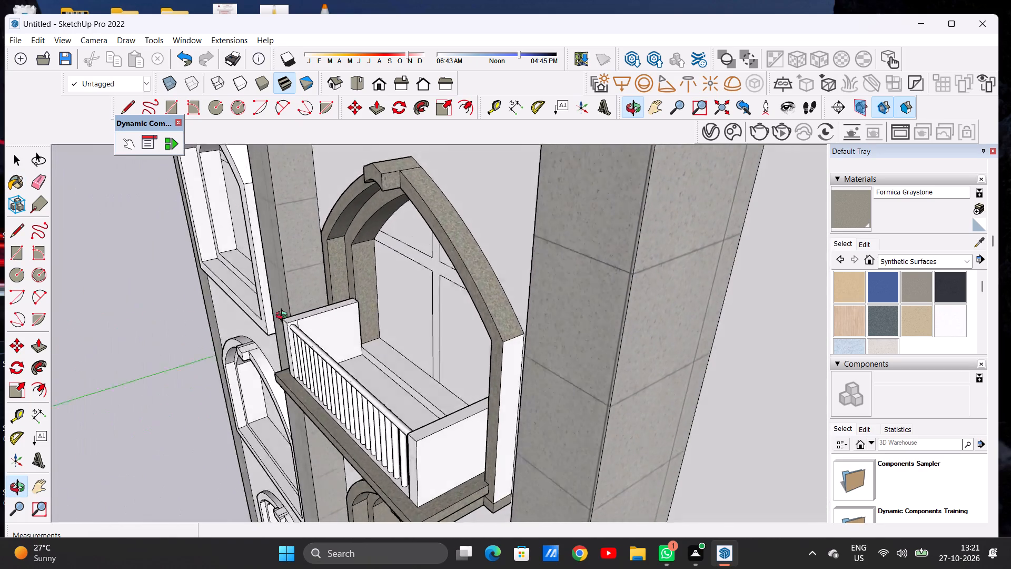
pyautogui.moveTo(284, 317); pyautogui.dragTo(307, 276, button='middle')
pyautogui.scroll(5, 518, 365)
pyautogui.click(520, 361)
# Paint the top and front faces of the window sill behind the second balcony's railing with Formica Graystone.
pyautogui.scroll(-4, 497, 299)
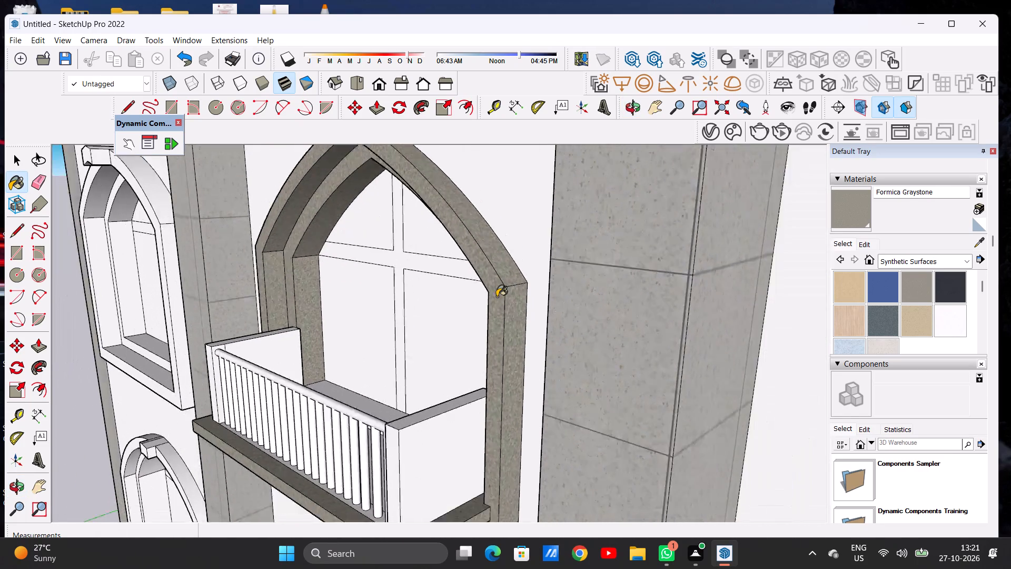
pyautogui.scroll(-3, 497, 297)
pyautogui.moveTo(420, 344); pyautogui.dragTo(581, 307, button='middle')
pyautogui.scroll(-6, 547, 271)
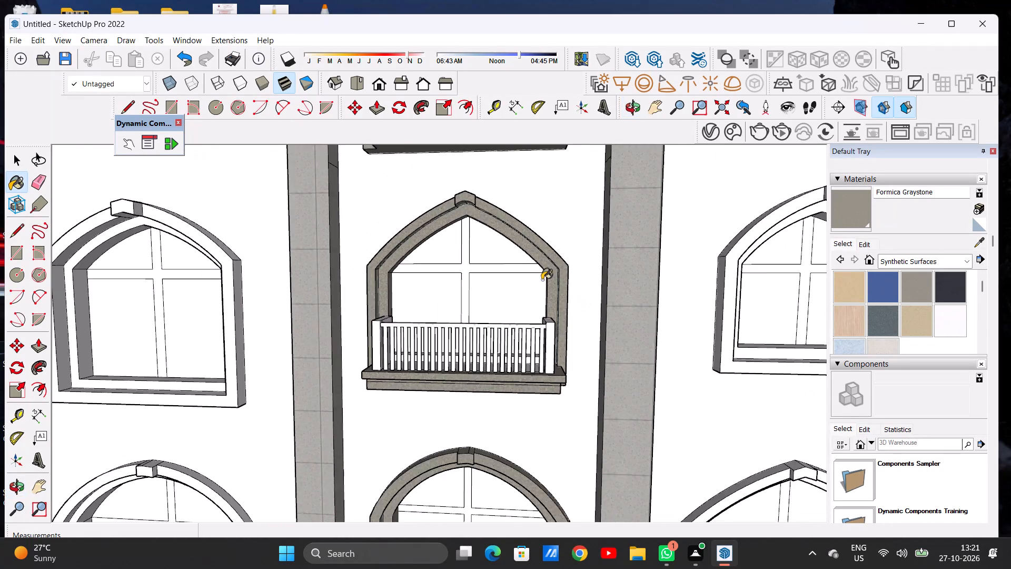
pyautogui.moveTo(465, 322); pyautogui.dragTo(475, 404, button='middle')
pyautogui.scroll(3, 465, 311)
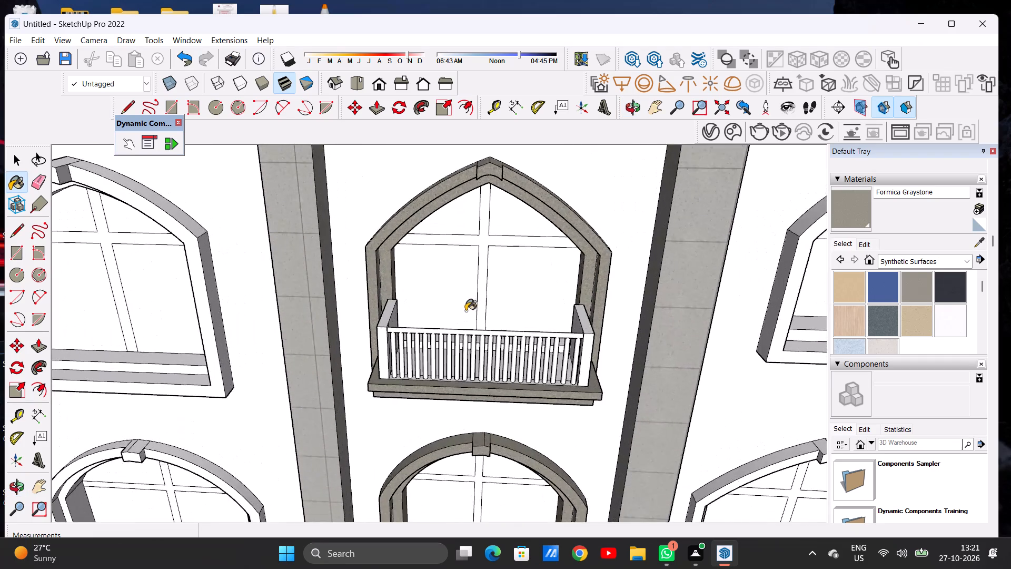
pyautogui.moveTo(463, 310); pyautogui.dragTo(402, 426, button='middle')
pyautogui.scroll(5, 482, 332)
pyautogui.click(484, 330)
pyautogui.scroll(5, 489, 346)
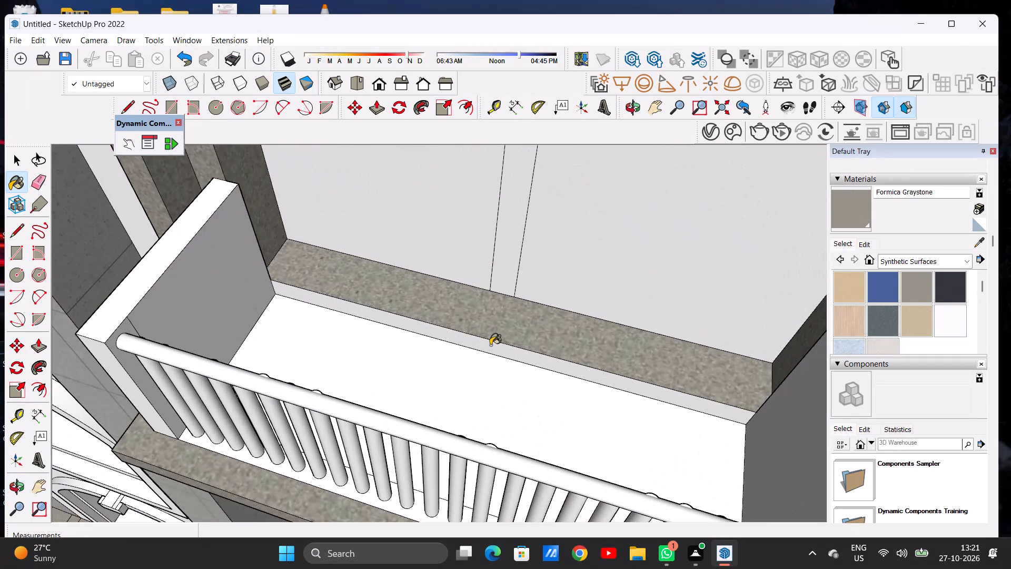
pyautogui.click(490, 345)
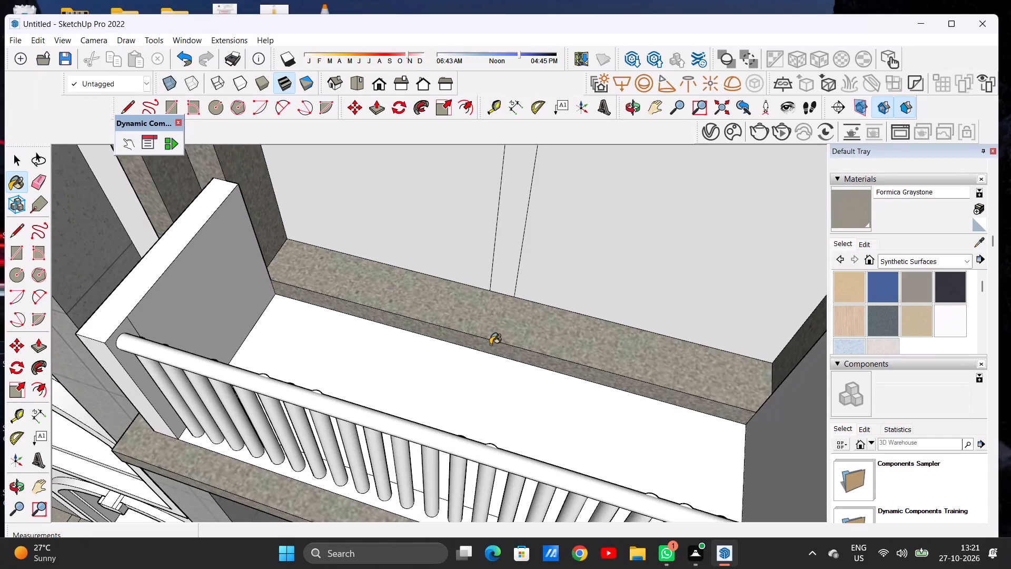
# Paint the second balcony's floor with Formica Graystone.
pyautogui.scroll(-11, 489, 359)
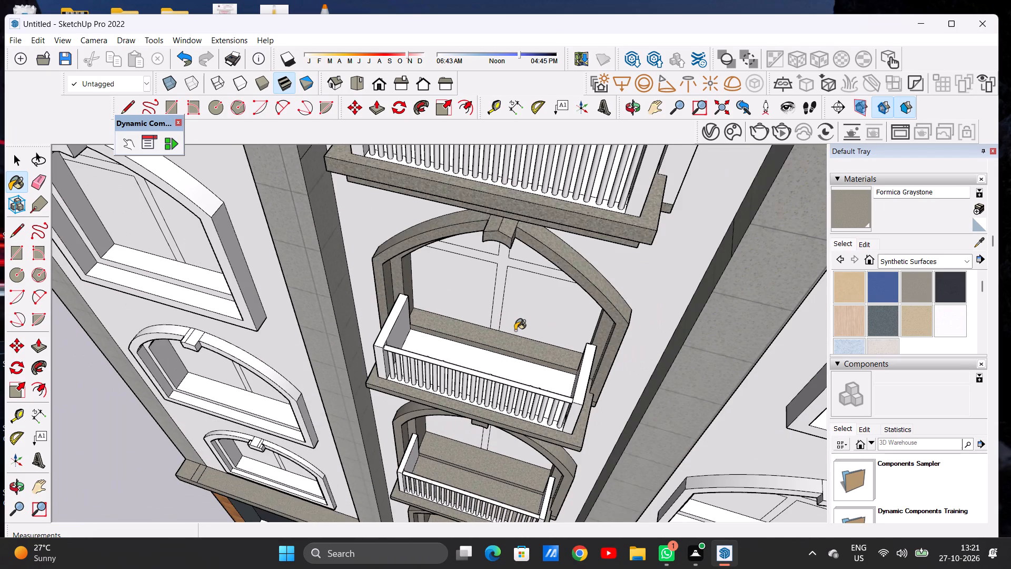
pyautogui.scroll(-2, 517, 336)
pyautogui.scroll(1, 517, 336)
pyautogui.moveTo(501, 347); pyautogui.dragTo(514, 154, button='middle')
pyautogui.scroll(3, 499, 165)
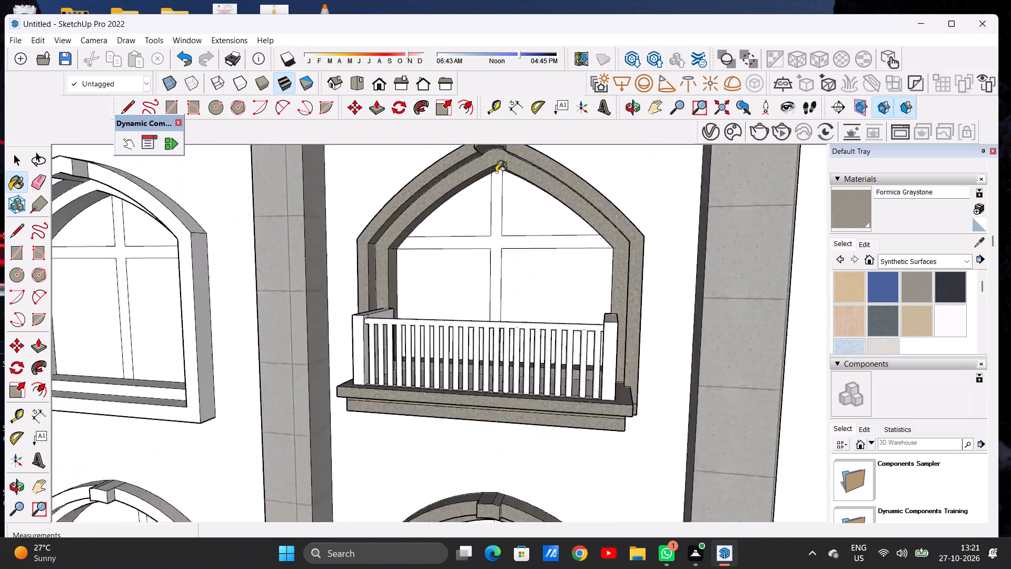
pyautogui.scroll(4, 496, 172)
pyautogui.moveTo(484, 231); pyautogui.dragTo(499, 379, button='middle')
pyautogui.scroll(-7, 506, 346)
pyautogui.moveTo(514, 364); pyautogui.dragTo(403, 437, button='middle')
pyautogui.scroll(8, 442, 413)
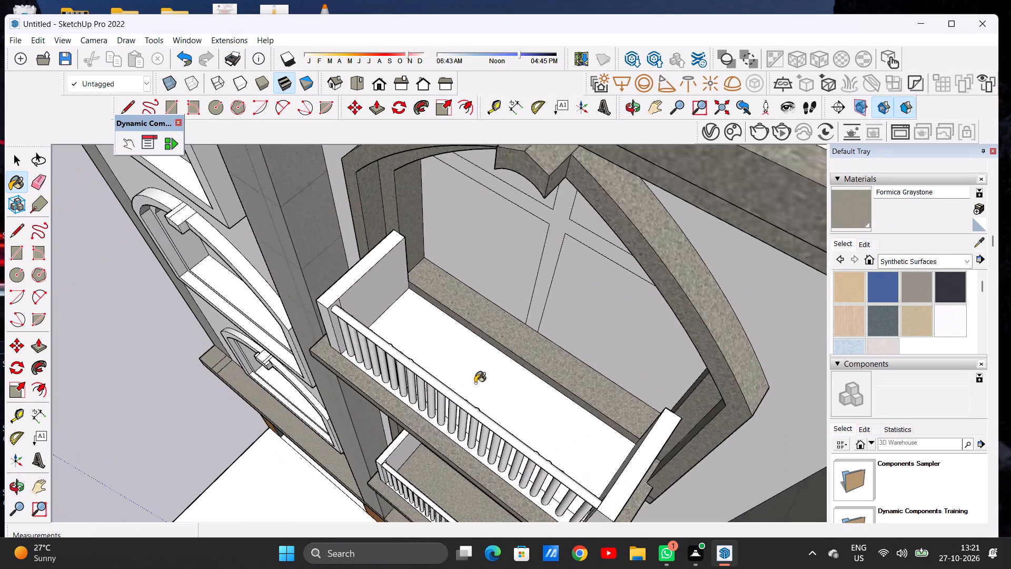
pyautogui.click(480, 379)
# Paint the front faces of the outer band's right and left halves and the keystone on the topmost balcony's window frame with Formica Graystone.
pyautogui.scroll(-6, 490, 342)
pyautogui.moveTo(453, 372); pyautogui.dragTo(535, 318, button='middle')
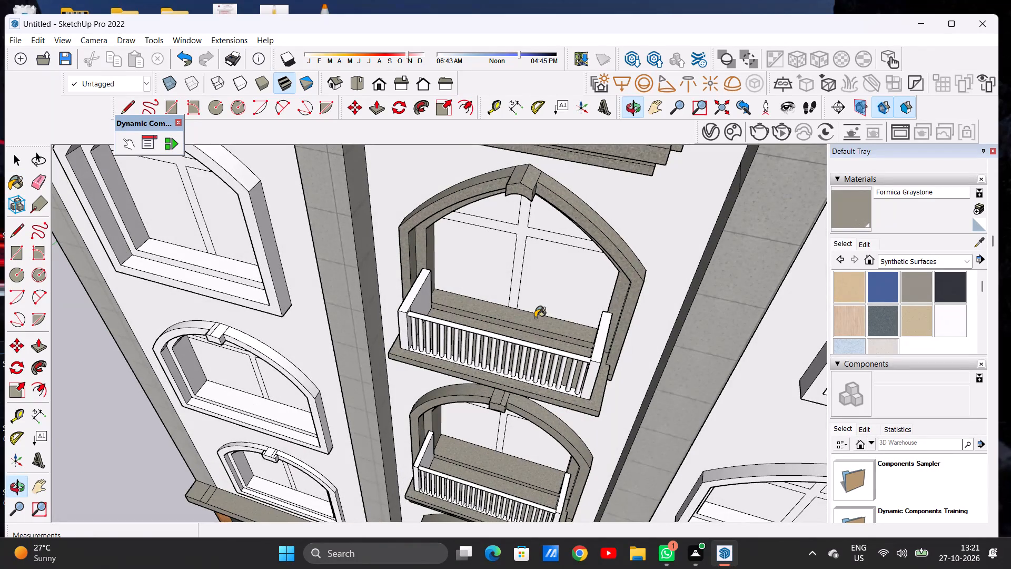
pyautogui.scroll(-12, 542, 306)
pyautogui.moveTo(541, 303); pyautogui.dragTo(549, 209, button='middle')
pyautogui.scroll(7, 512, 281)
pyautogui.moveTo(535, 302); pyautogui.dragTo(801, 211, button='middle')
pyautogui.moveTo(793, 217); pyautogui.dragTo(514, 281, button='middle')
pyautogui.scroll(1, 553, 281)
pyautogui.scroll(-14, 560, 272)
pyautogui.scroll(6, 498, 243)
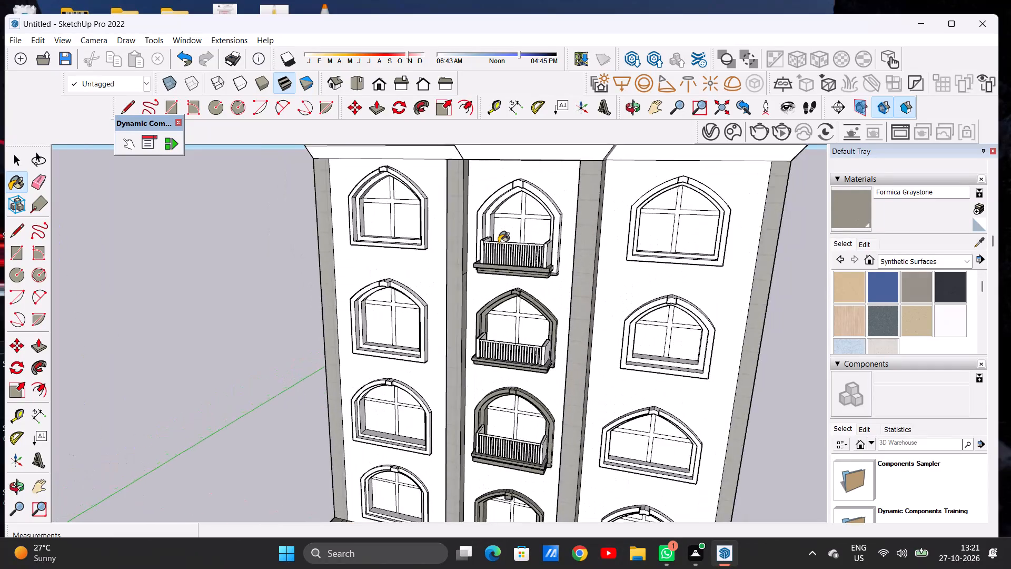
pyautogui.scroll(9, 499, 243)
pyautogui.scroll(5, 587, 222)
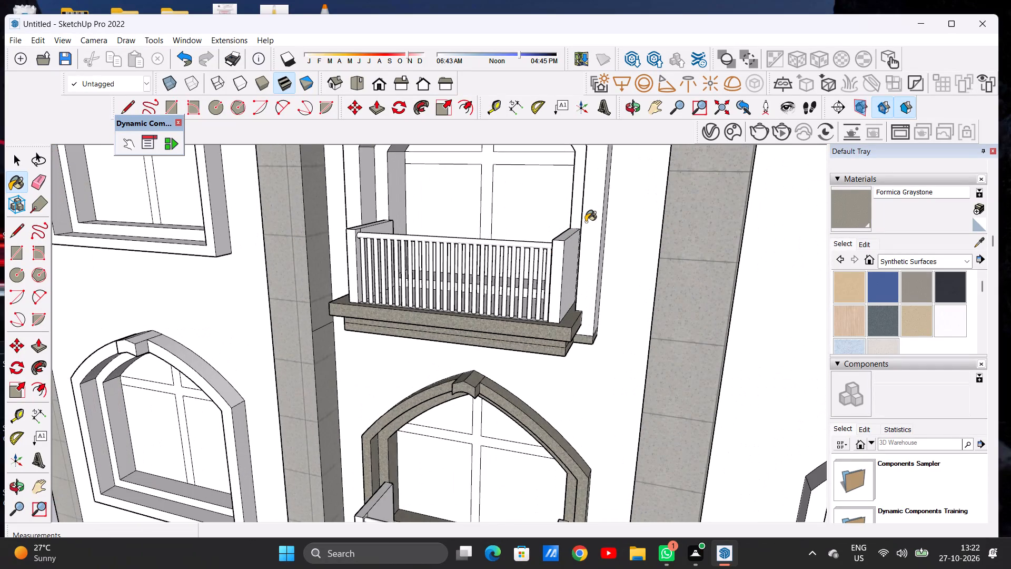
pyautogui.doubleClick(586, 222)
pyautogui.scroll(-4, 596, 248)
pyautogui.scroll(1, 603, 254)
pyautogui.scroll(-6, 609, 254)
pyautogui.scroll(8, 488, 216)
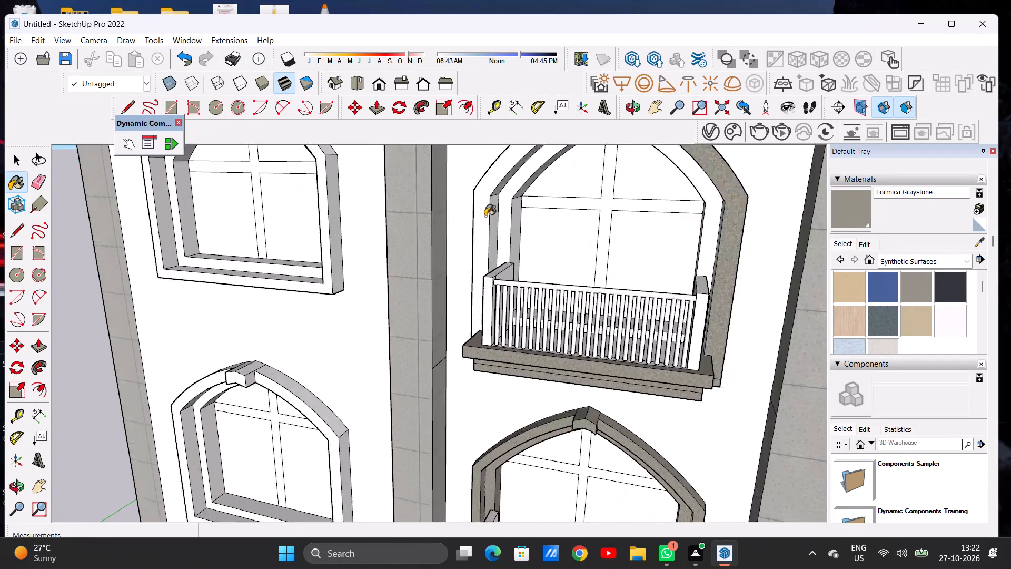
pyautogui.scroll(3, 485, 216)
pyautogui.click(484, 216)
pyautogui.scroll(-11, 491, 260)
pyautogui.scroll(5, 558, 191)
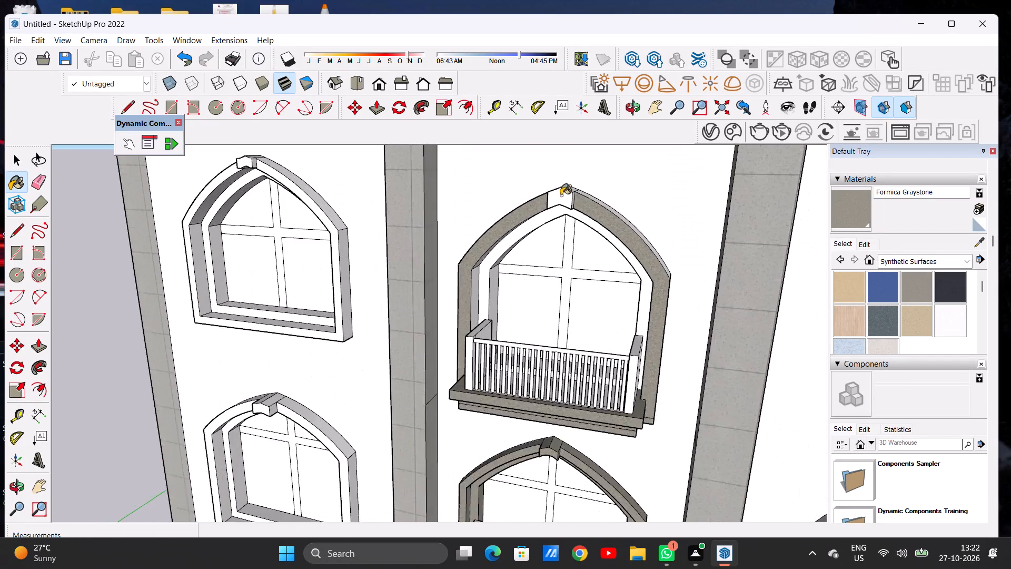
pyautogui.scroll(-1, 564, 198)
pyautogui.scroll(4, 564, 198)
pyautogui.click(563, 198)
# Paint the keystone's sloping top faces and right side, plus both outer arch surfaces, on the topmost balcony's window frame with Formica Graystone.
pyautogui.moveTo(571, 201); pyautogui.dragTo(549, 318, button='middle')
pyautogui.scroll(7, 577, 241)
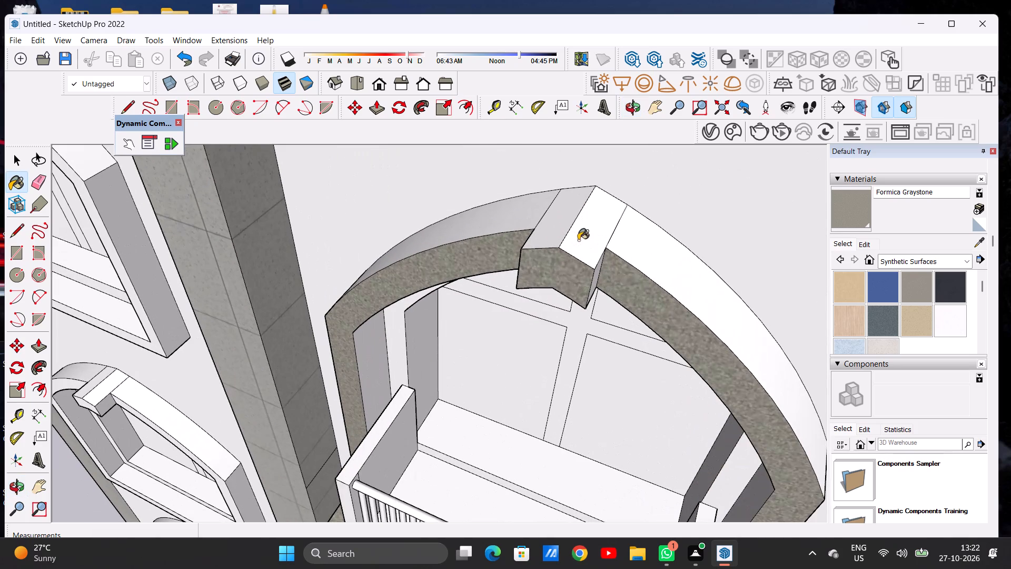
pyautogui.click(579, 239)
pyautogui.click(560, 234)
pyautogui.click(522, 219)
pyautogui.click(637, 224)
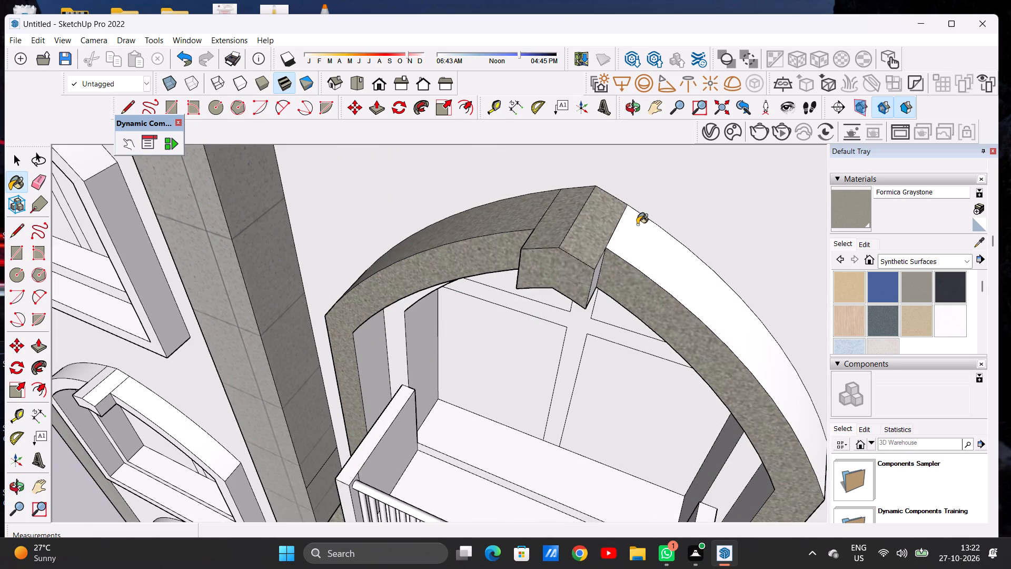
pyautogui.moveTo(604, 272); pyautogui.dragTo(548, 235, button='middle')
pyautogui.scroll(5, 552, 252)
pyautogui.click(567, 245)
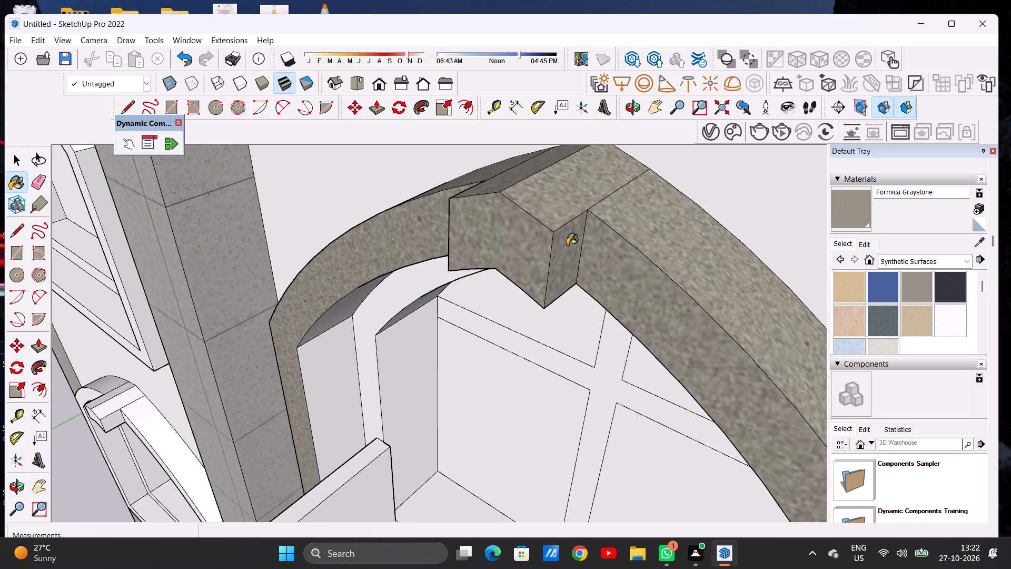
# Paint the outer band's arch undersides and both keystone undersides on the topmost balcony's window frame with Formica Graystone.
pyautogui.scroll(-5, 571, 243)
pyautogui.moveTo(533, 295); pyautogui.dragTo(585, 199, button='middle')
pyautogui.scroll(-8, 550, 254)
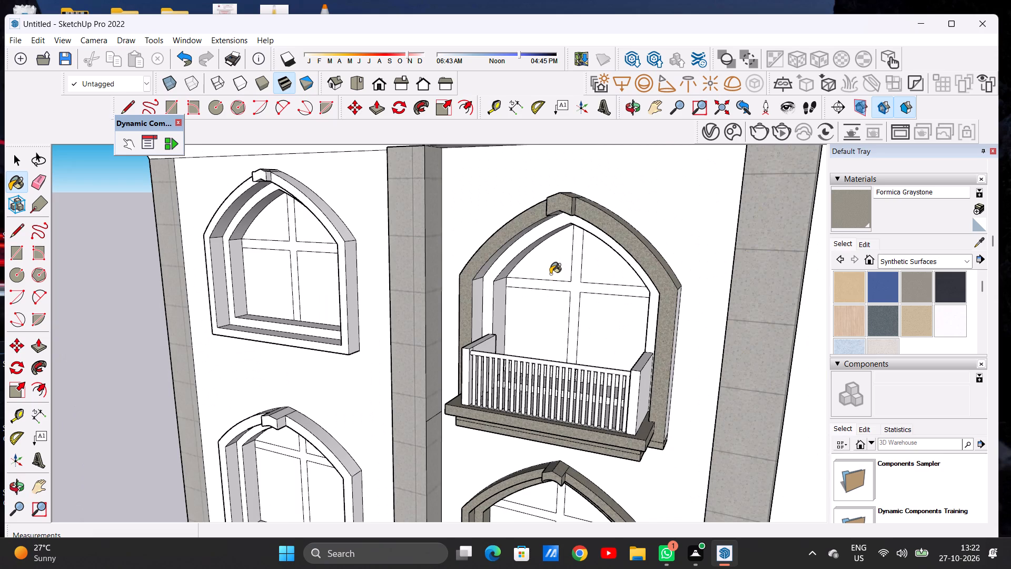
pyautogui.scroll(-8, 550, 274)
pyautogui.moveTo(558, 279); pyautogui.dragTo(551, 241, button='middle')
pyautogui.scroll(3, 548, 236)
pyautogui.scroll(-1, 543, 247)
pyautogui.scroll(7, 544, 248)
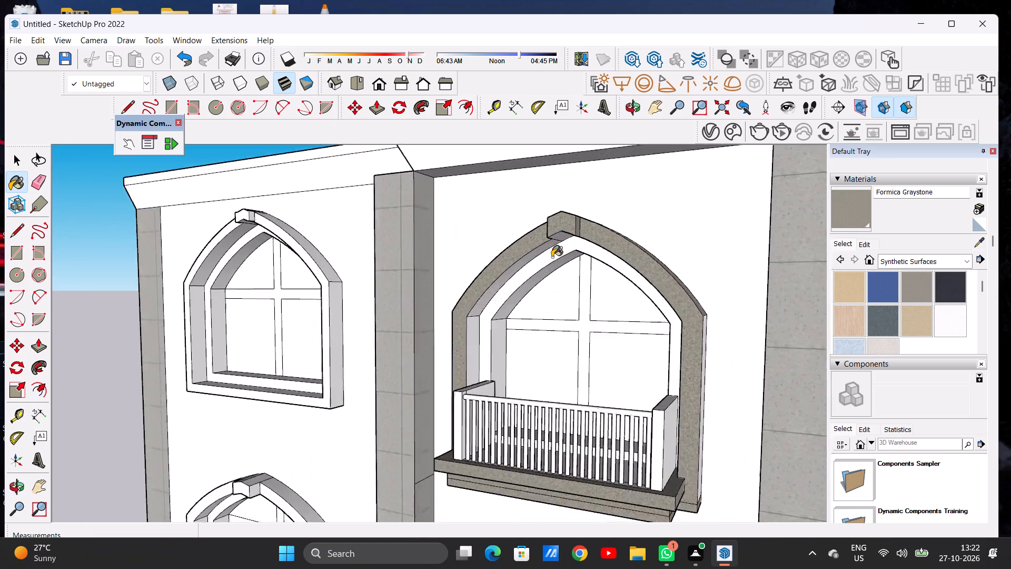
pyautogui.scroll(8, 552, 257)
pyautogui.click(527, 244)
pyautogui.click(571, 208)
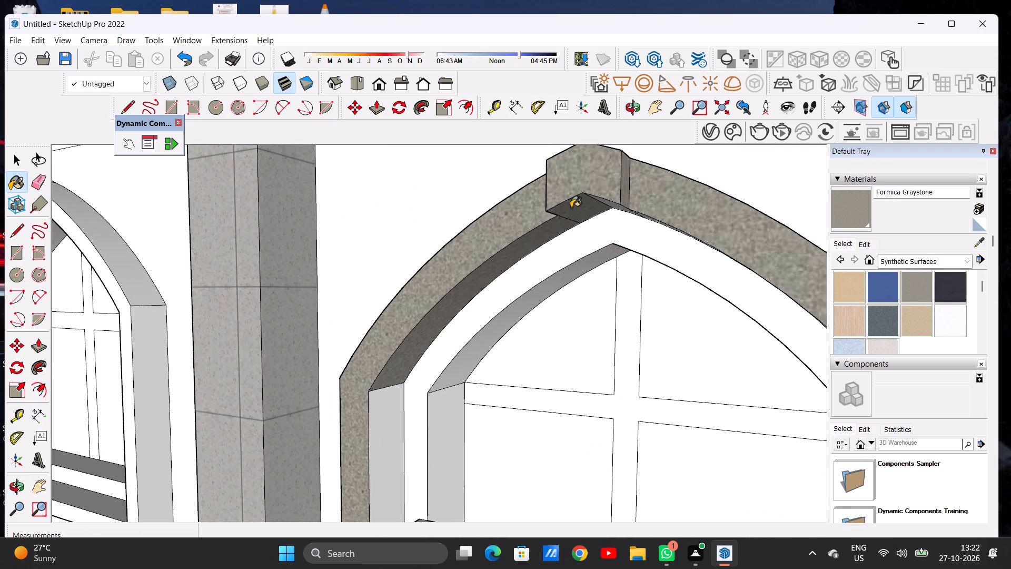
pyautogui.scroll(-6, 636, 251)
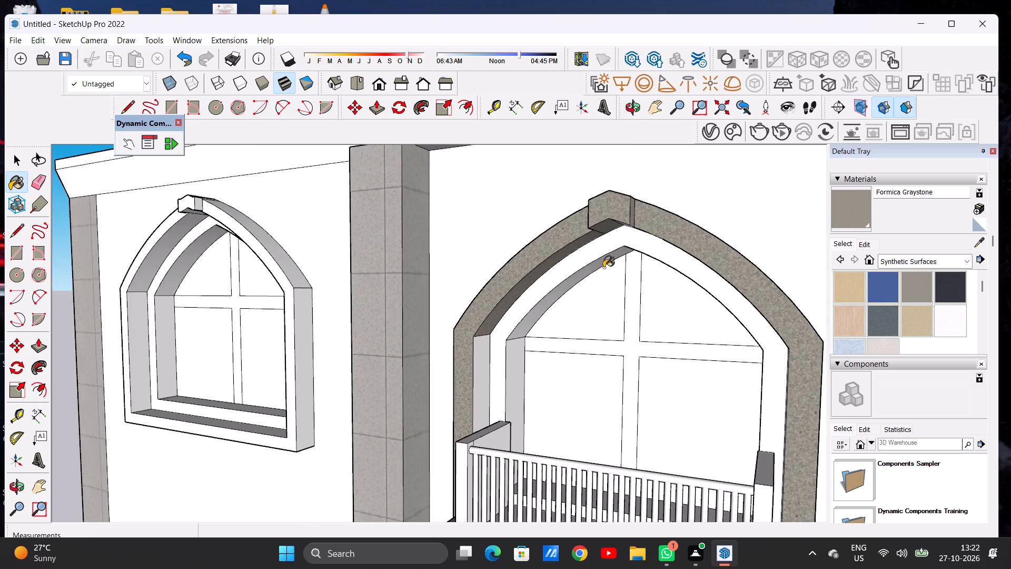
pyautogui.moveTo(603, 267); pyautogui.dragTo(678, 208, button='middle')
pyautogui.scroll(15, 647, 264)
pyautogui.click(628, 219)
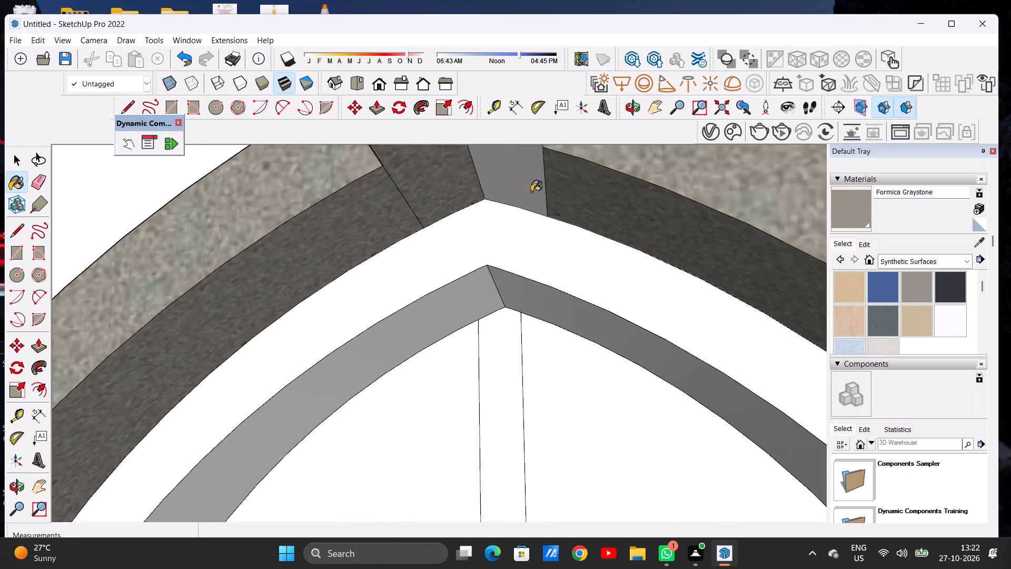
pyautogui.click(531, 192)
# Paint the inner band's front face and both of its arch undersides on the topmost balcony's window frame with Formica Graystone.
pyautogui.scroll(-9, 532, 248)
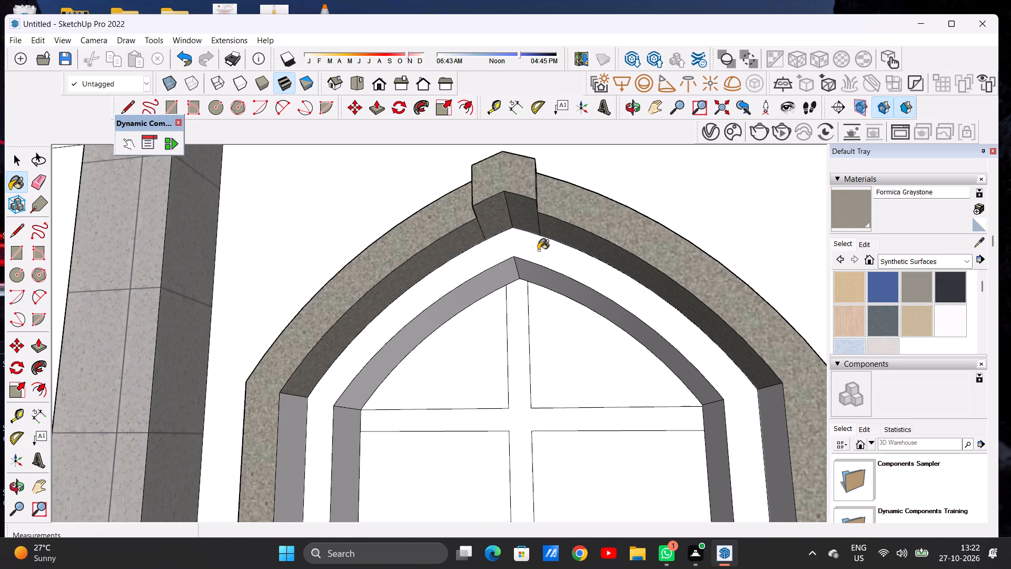
pyautogui.scroll(-3, 538, 250)
pyautogui.scroll(6, 530, 251)
pyautogui.click(488, 257)
pyautogui.scroll(-4, 498, 236)
pyautogui.moveTo(472, 284); pyautogui.dragTo(443, 268, button='middle')
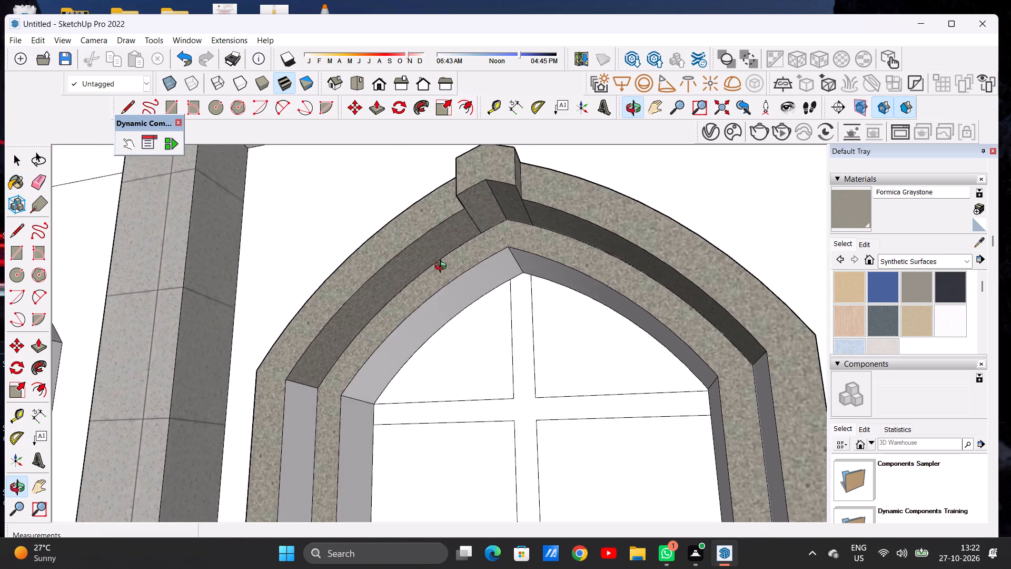
pyautogui.moveTo(443, 268); pyautogui.dragTo(439, 260, button='middle')
pyautogui.scroll(4, 463, 274)
pyautogui.click(475, 278)
pyautogui.click(547, 261)
# Paint the left and right inner sides of both the outer and inner bands on the topmost balcony's window frame with Formica Graystone.
pyautogui.scroll(-5, 543, 252)
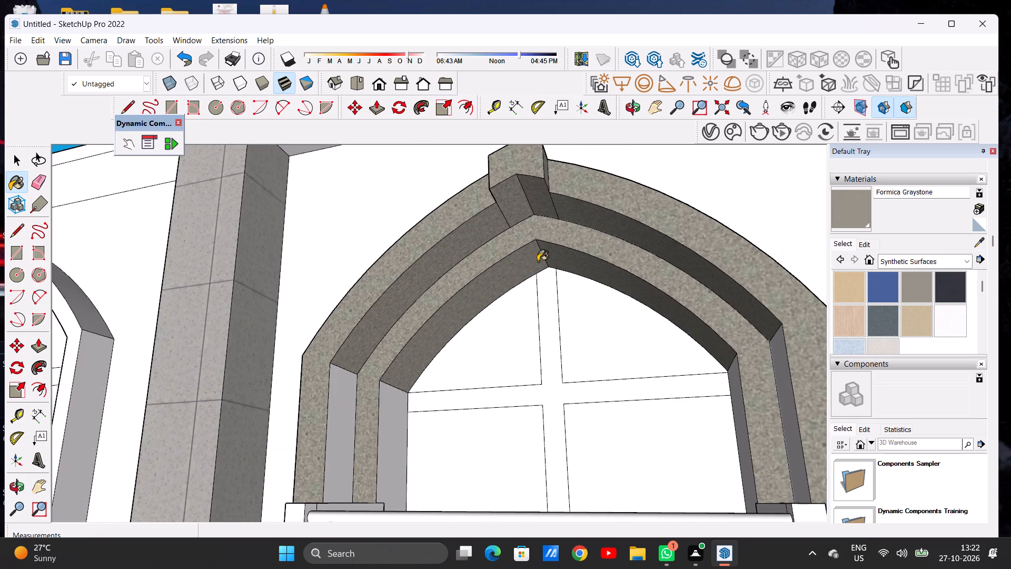
pyautogui.moveTo(473, 300); pyautogui.dragTo(431, 316, button='middle')
pyautogui.scroll(2, 402, 351)
pyautogui.scroll(-1, 395, 370)
pyautogui.scroll(3, 392, 379)
pyautogui.click(349, 401)
pyautogui.click(440, 403)
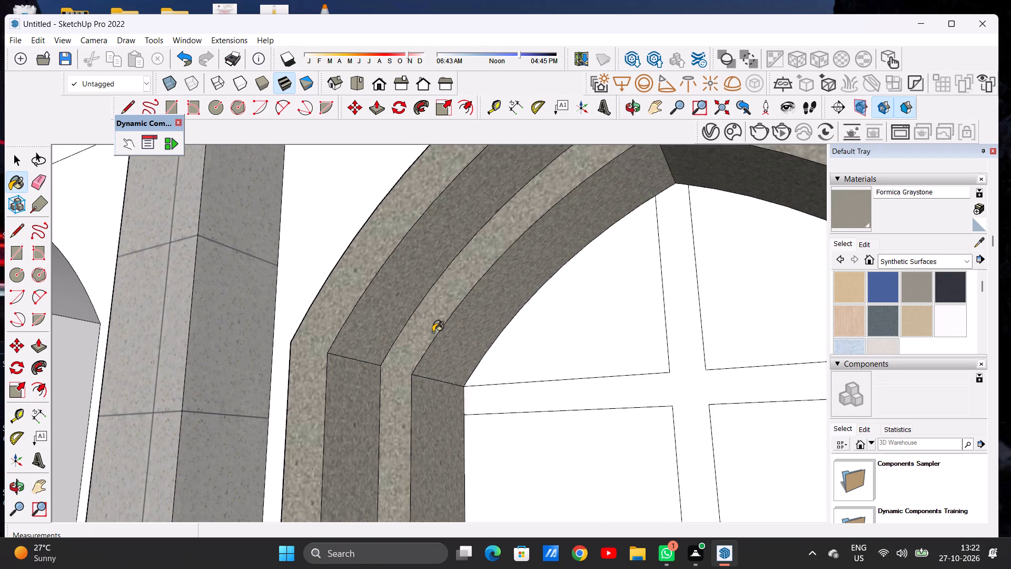
pyautogui.scroll(-14, 433, 332)
pyautogui.moveTo(453, 325); pyautogui.dragTo(553, 398, button='middle')
pyautogui.scroll(-1, 541, 368)
pyautogui.scroll(7, 542, 361)
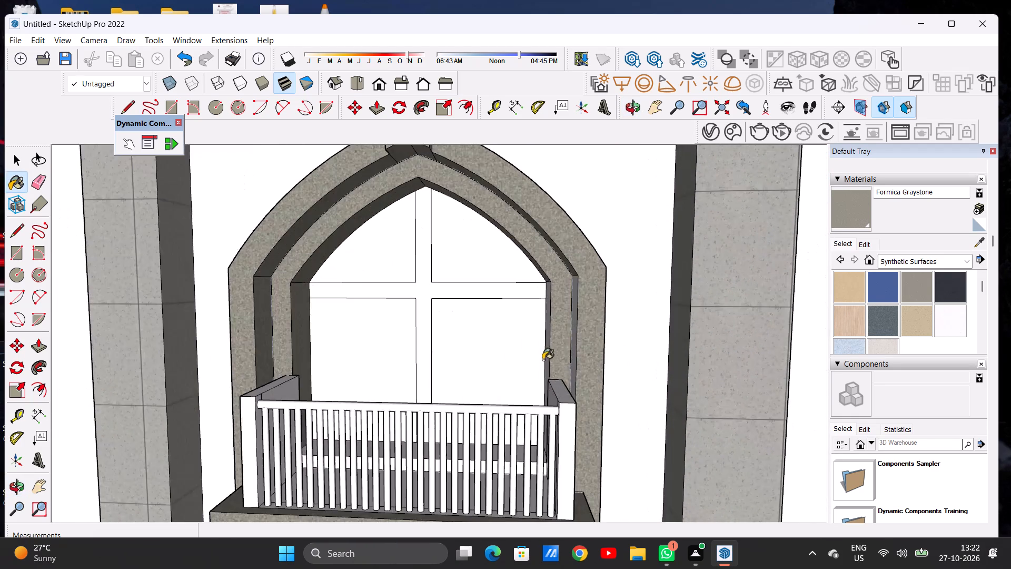
pyautogui.moveTo(517, 358); pyautogui.dragTo(627, 380, button='middle')
pyautogui.scroll(6, 508, 342)
pyautogui.click(493, 325)
pyautogui.click(563, 317)
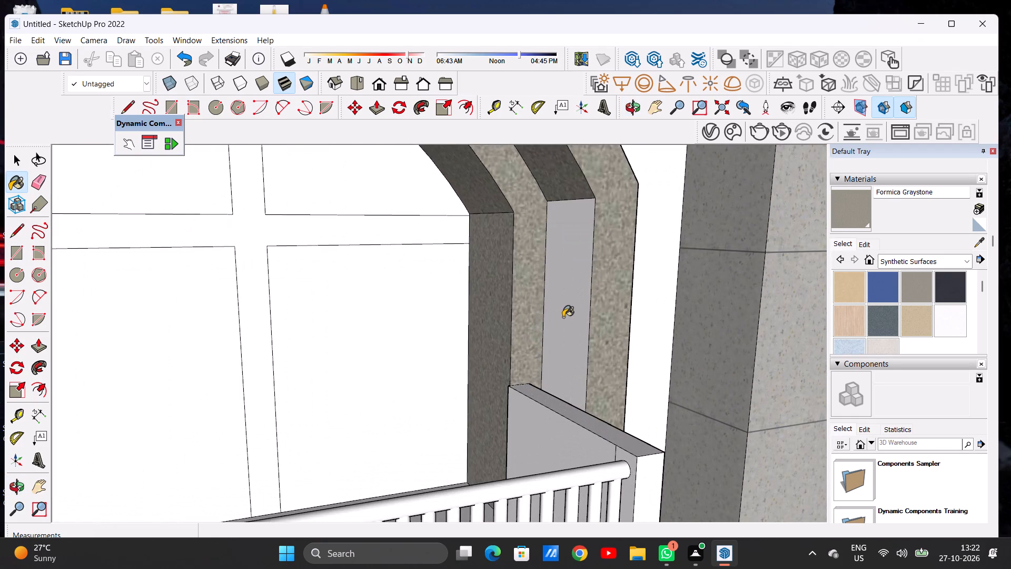
# Paint the outer right side of the topmost balcony's window frame with Formica Graystone.
pyautogui.scroll(-7, 461, 315)
pyautogui.moveTo(551, 317); pyautogui.dragTo(316, 336, button='middle')
pyautogui.scroll(5, 511, 302)
pyautogui.click(562, 288)
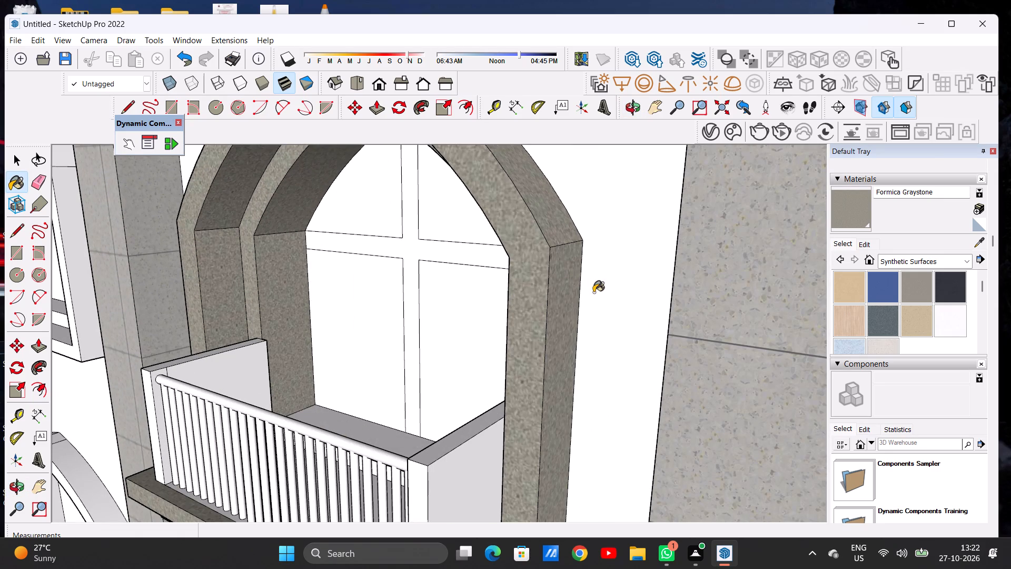
pyautogui.scroll(-9, 572, 261)
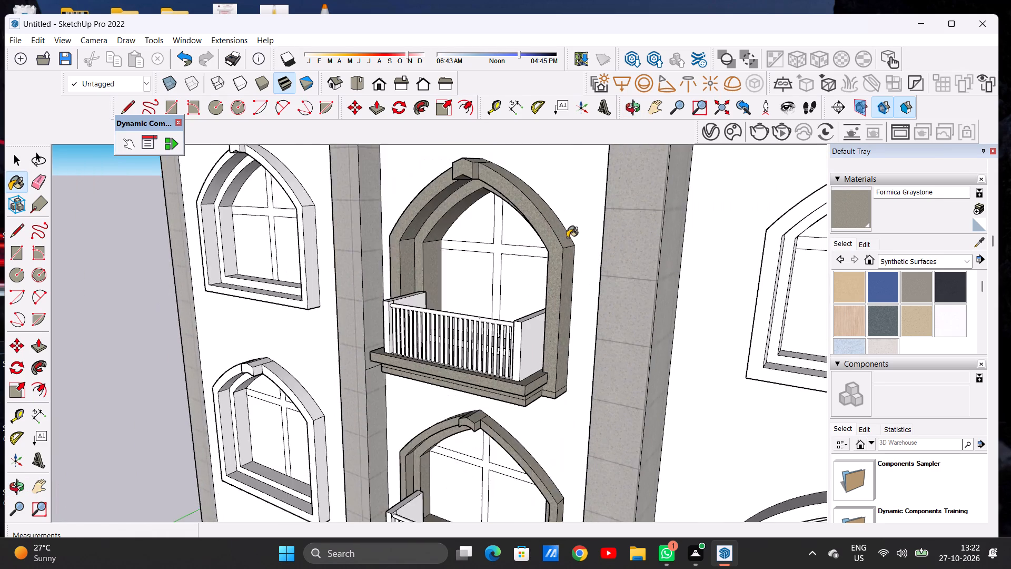
# Paint the window sill's top, its front riser and the floor of the topmost balcony with Formica Graystone.
pyautogui.scroll(-5, 567, 238)
pyautogui.scroll(-1, 499, 319)
pyautogui.scroll(4, 493, 322)
pyautogui.moveTo(465, 356); pyautogui.dragTo(473, 420, button='middle')
pyautogui.scroll(5, 496, 286)
pyautogui.moveTo(504, 291); pyautogui.dragTo(460, 376, button='middle')
pyautogui.scroll(9, 460, 376)
pyautogui.click(520, 327)
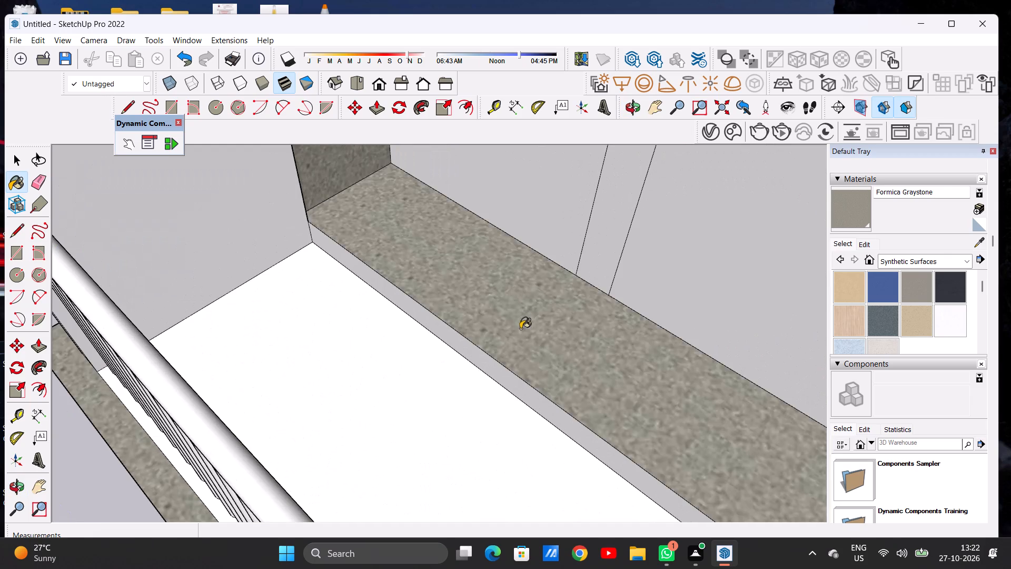
pyautogui.click(508, 382)
pyautogui.click(463, 394)
pyautogui.scroll(-7, 509, 316)
pyautogui.scroll(1, 512, 307)
pyautogui.scroll(-6, 519, 267)
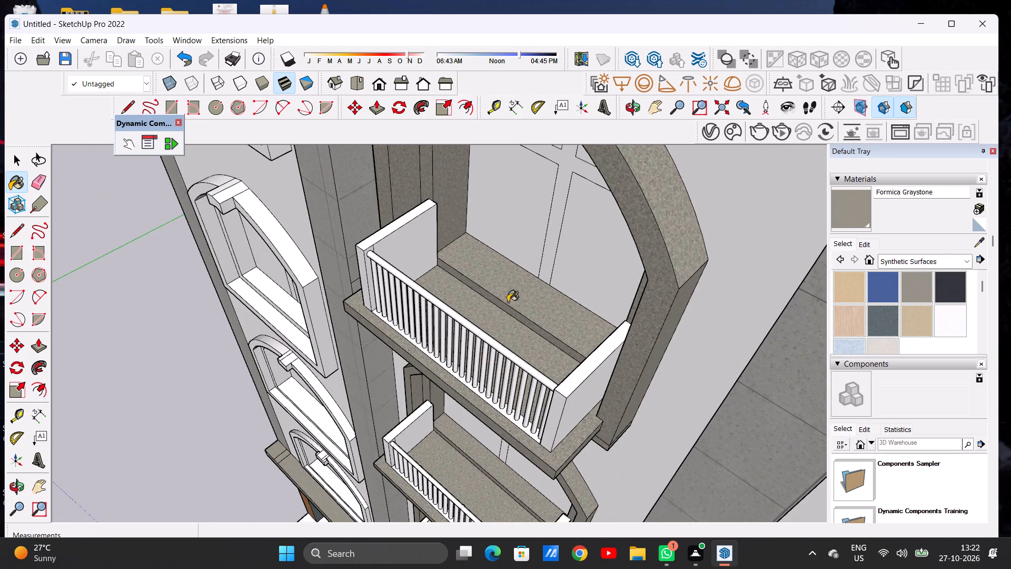
# Examine the painted balcony window frames and the remaining unpainted windows across the façade.
pyautogui.moveTo(454, 409); pyautogui.dragTo(621, 294, button='middle')
pyautogui.scroll(-5, 401, 328)
pyautogui.moveTo(428, 345); pyautogui.dragTo(481, 270, button='middle')
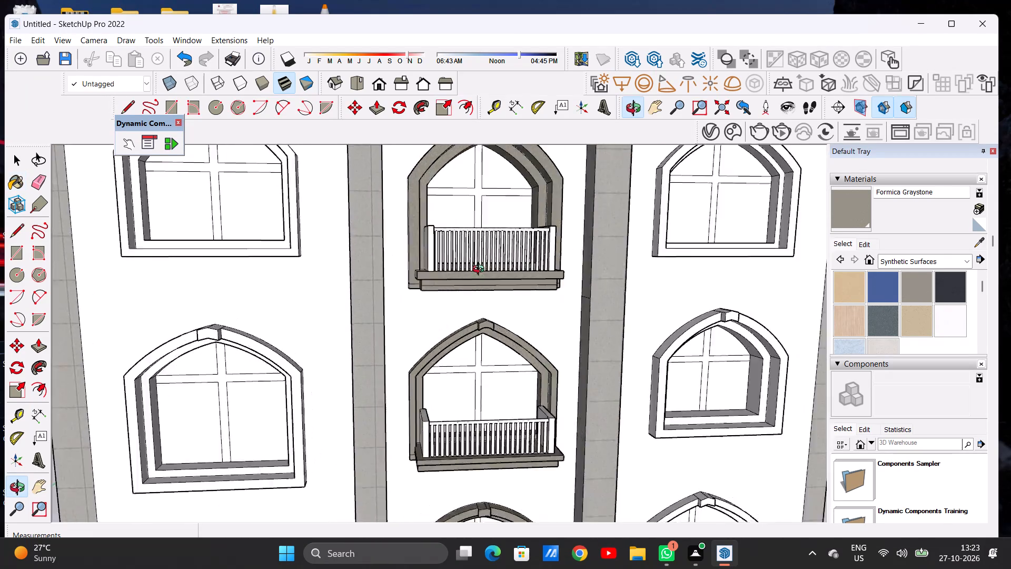
pyautogui.moveTo(481, 270); pyautogui.dragTo(442, 302, button='middle')
pyautogui.scroll(-10, 431, 310)
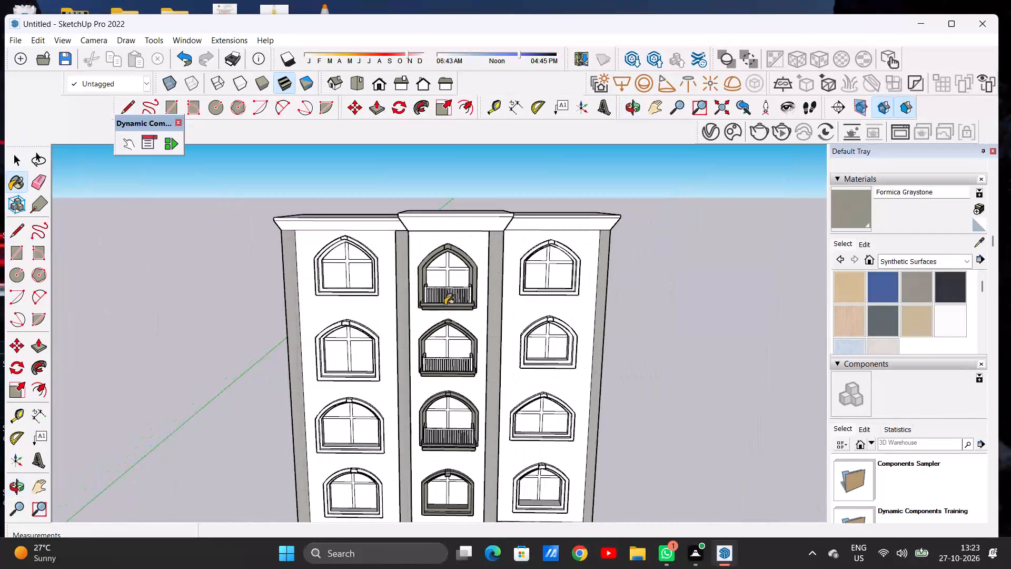
pyautogui.scroll(-3, 451, 257)
pyautogui.scroll(4, 453, 269)
pyautogui.scroll(-1, 453, 270)
pyautogui.scroll(5, 453, 272)
pyautogui.scroll(-2, 453, 286)
pyautogui.scroll(11, 453, 286)
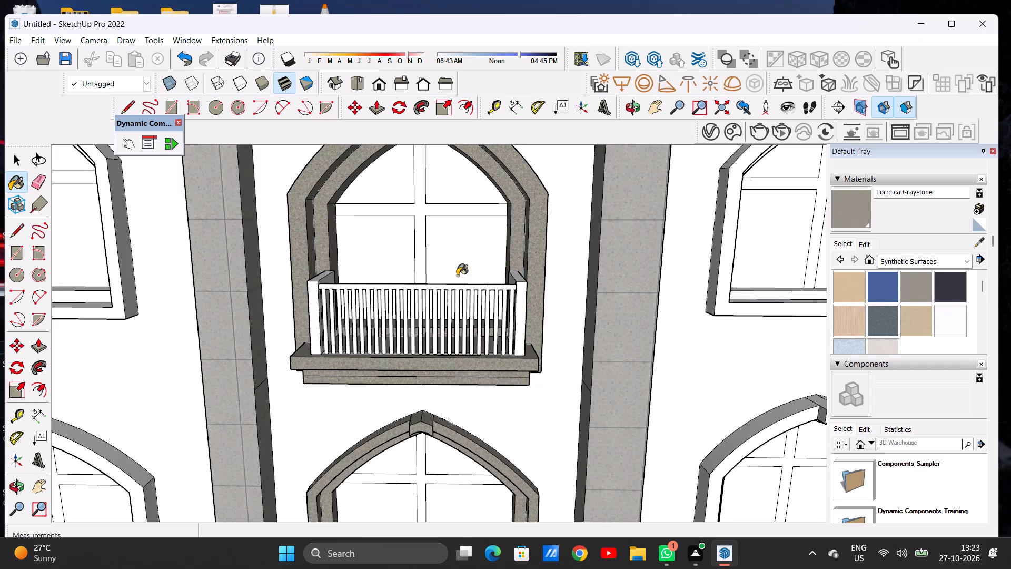
pyautogui.moveTo(464, 258); pyautogui.dragTo(432, 176, button='middle')
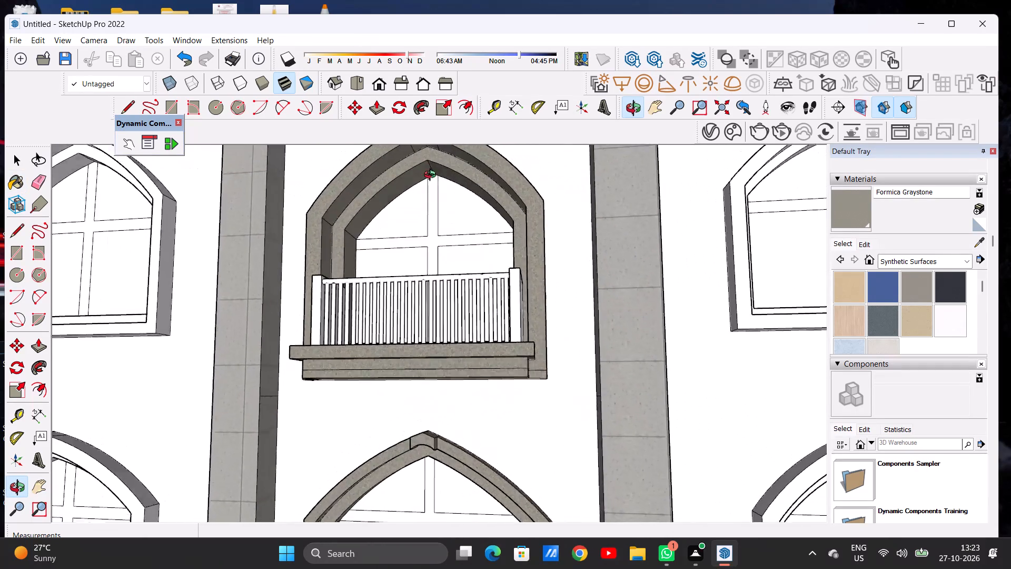
pyautogui.moveTo(432, 176); pyautogui.dragTo(450, 227, button='middle')
pyautogui.scroll(-7, 430, 271)
pyautogui.scroll(1, 430, 278)
pyautogui.scroll(-11, 460, 267)
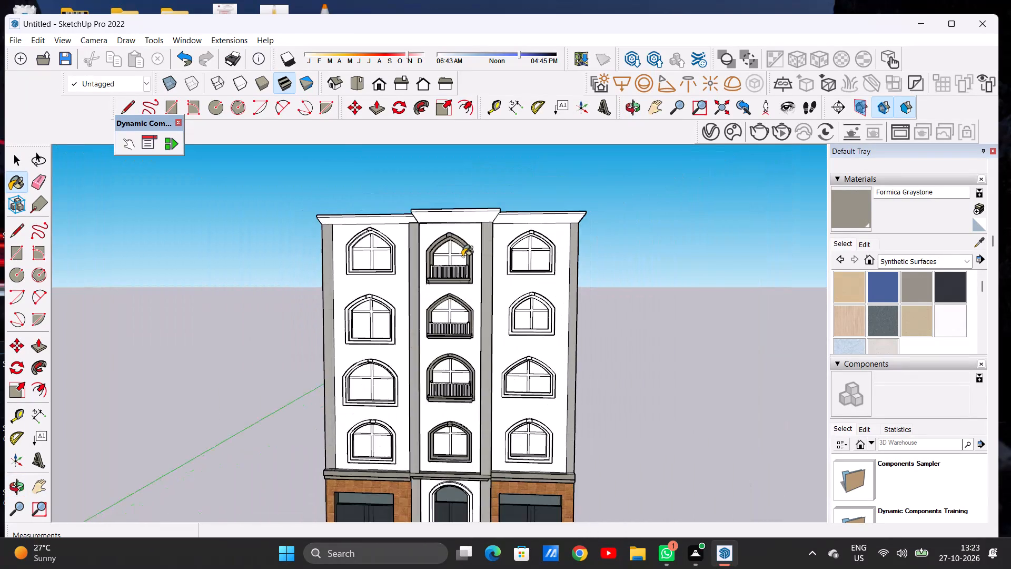
pyautogui.scroll(-4, 462, 257)
# Paint the inner band's front face and sill top on the right bay's lowest arched window with Formica Graystone.
pyautogui.scroll(8, 497, 414)
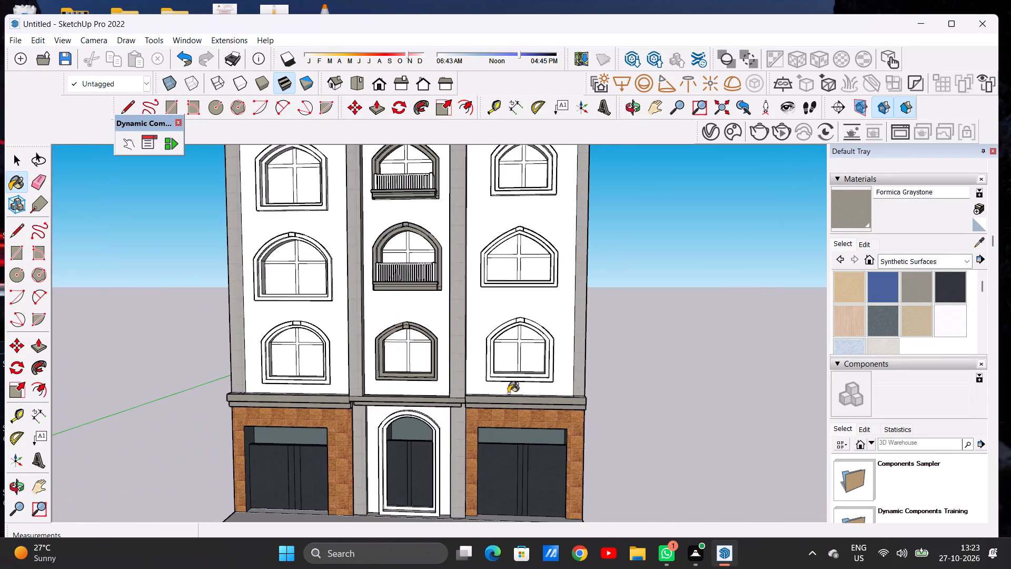
pyautogui.scroll(2, 519, 381)
pyautogui.scroll(-1, 528, 376)
pyautogui.scroll(5, 528, 376)
pyautogui.scroll(6, 587, 360)
pyautogui.moveTo(583, 345); pyautogui.dragTo(557, 386, button='middle')
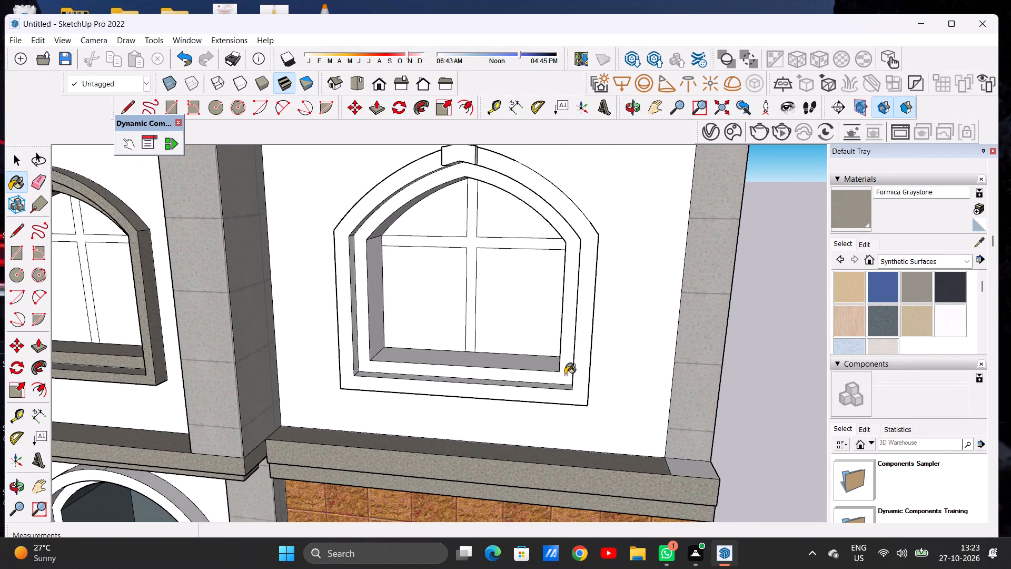
pyautogui.scroll(5, 565, 375)
pyautogui.click(565, 375)
pyautogui.click(530, 366)
pyautogui.scroll(-6, 525, 364)
# Paint the inner band's left inner side and left arch underside on the right bay's lowest arched window with Formica Graystone.
pyautogui.moveTo(519, 353); pyautogui.dragTo(478, 240, button='middle')
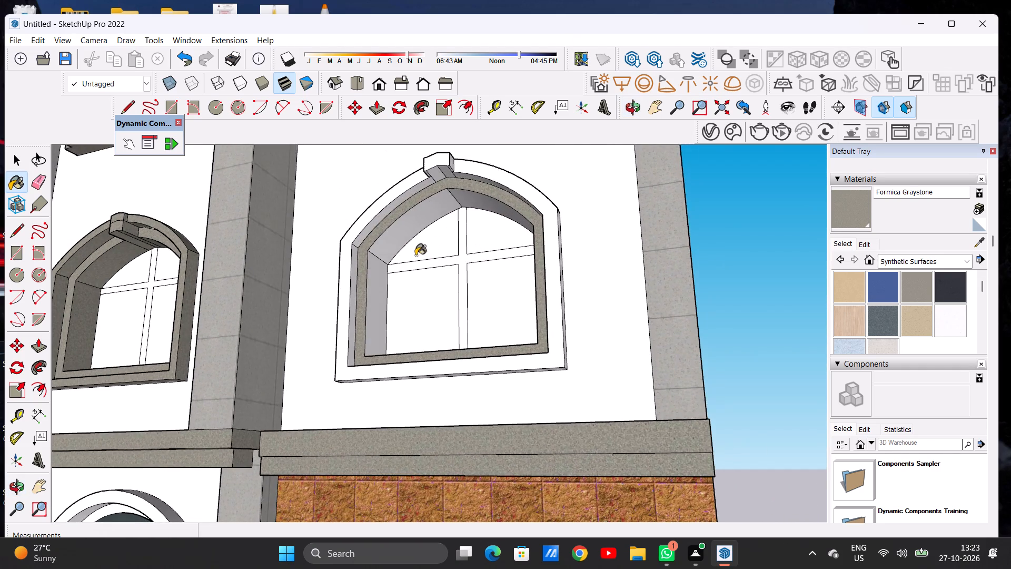
pyautogui.scroll(5, 393, 264)
pyautogui.scroll(-1, 369, 285)
pyautogui.scroll(2, 369, 288)
pyautogui.click(366, 290)
pyautogui.click(386, 219)
pyautogui.scroll(-2, 385, 240)
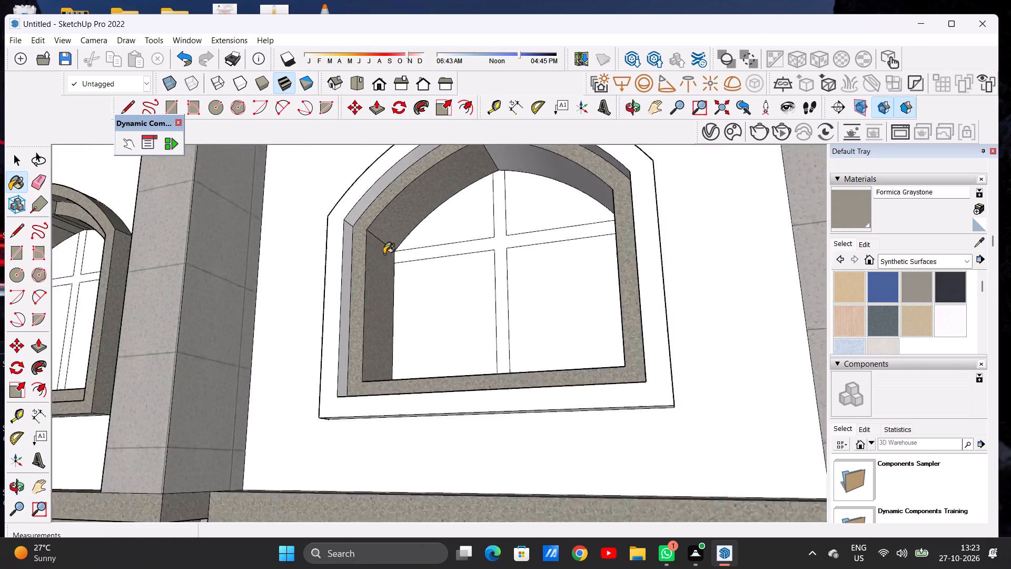
# Paint the inner band's right inner side and right arch underside on the right bay's lowest arched window with Formica Graystone.
pyautogui.scroll(-5, 384, 254)
pyautogui.moveTo(378, 284); pyautogui.dragTo(581, 313, button='middle')
pyautogui.scroll(4, 552, 312)
pyautogui.scroll(-1, 552, 312)
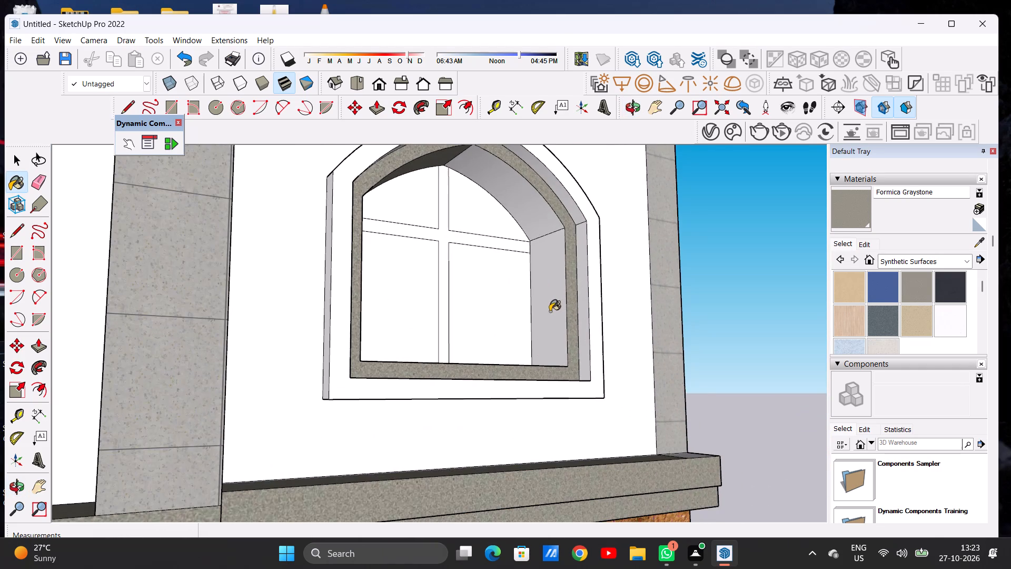
pyautogui.click(548, 311)
pyautogui.click(538, 219)
pyautogui.scroll(-4, 506, 249)
pyautogui.moveTo(475, 286); pyautogui.dragTo(413, 323, button='middle')
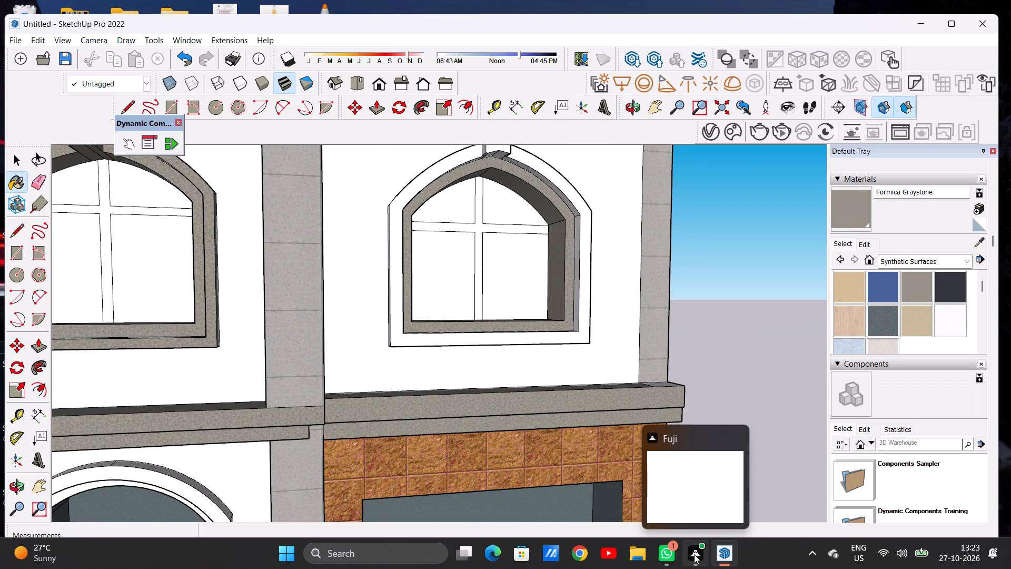
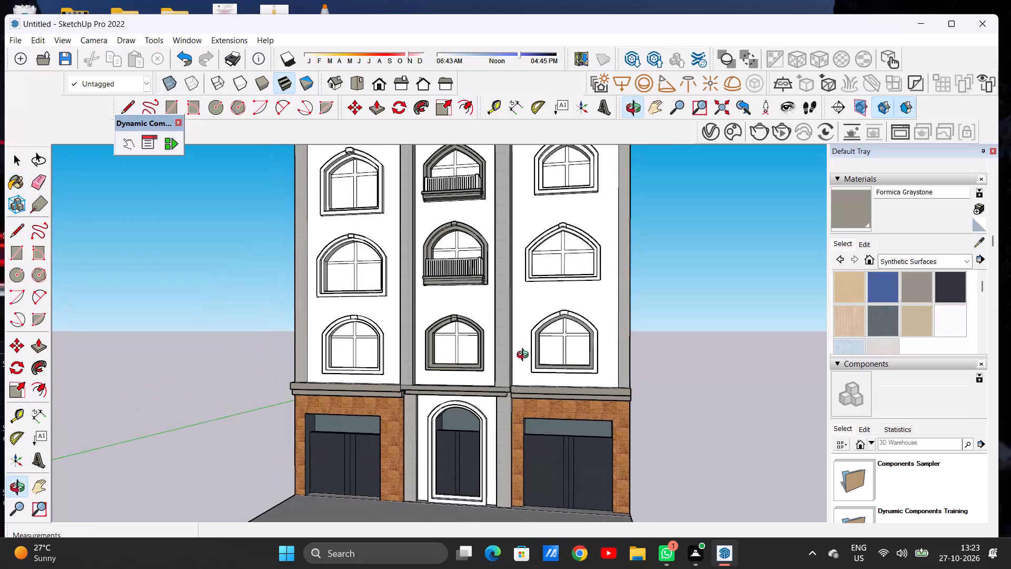
# Paint the outer face and left recess faces of the right bay's lowest window trim with Formica Graystone.
pyautogui.scroll(-5, 564, 374)
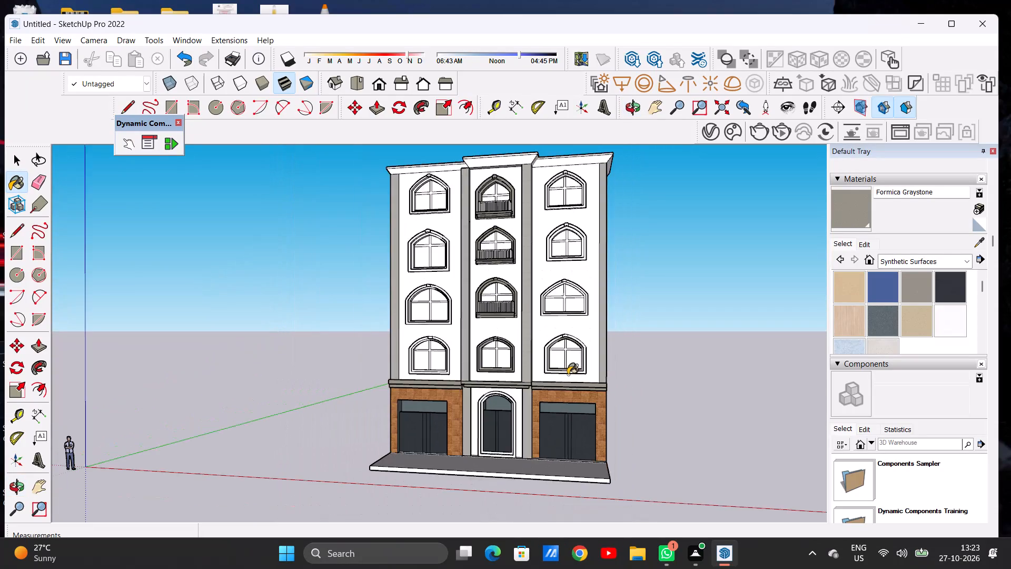
pyautogui.scroll(5, 560, 350)
pyautogui.scroll(16, 557, 342)
pyautogui.moveTo(574, 366); pyautogui.dragTo(531, 335, button='middle')
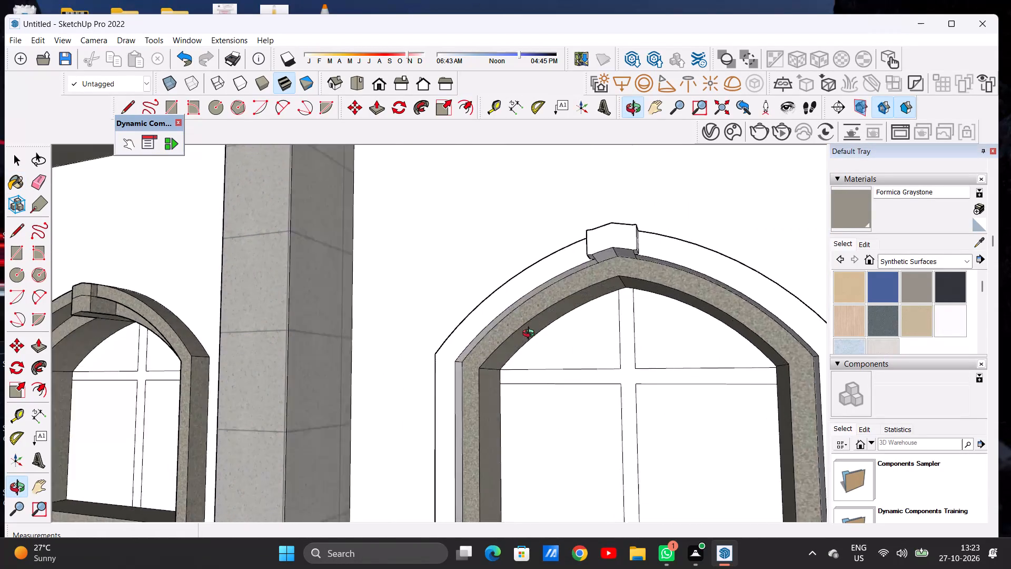
pyautogui.moveTo(531, 335); pyautogui.dragTo(586, 273, button='middle')
pyautogui.scroll(6, 575, 272)
pyautogui.scroll(-1, 563, 280)
pyautogui.scroll(1, 563, 280)
pyautogui.click(563, 280)
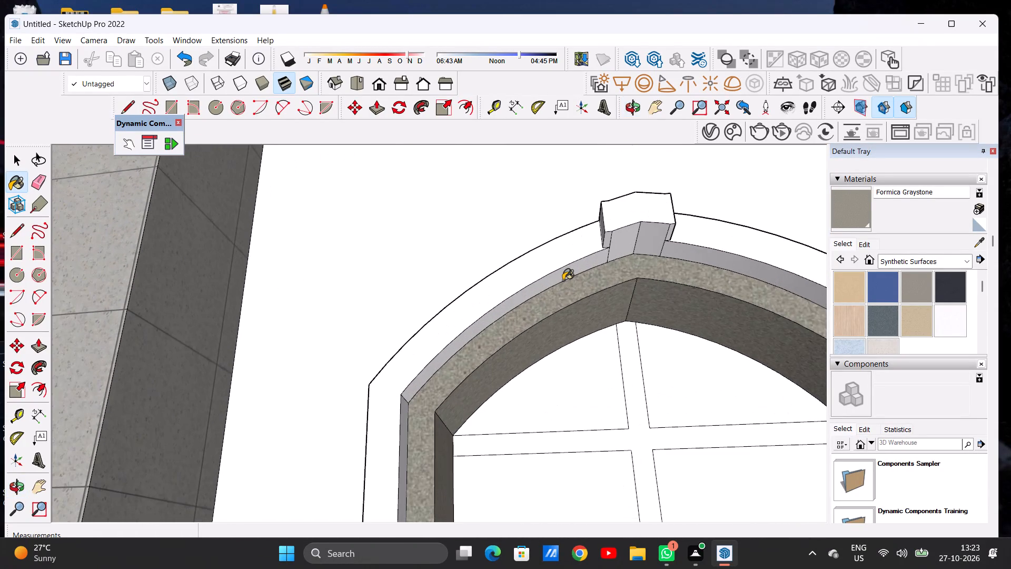
pyautogui.click(546, 265)
pyautogui.click(544, 280)
pyautogui.scroll(-7, 544, 280)
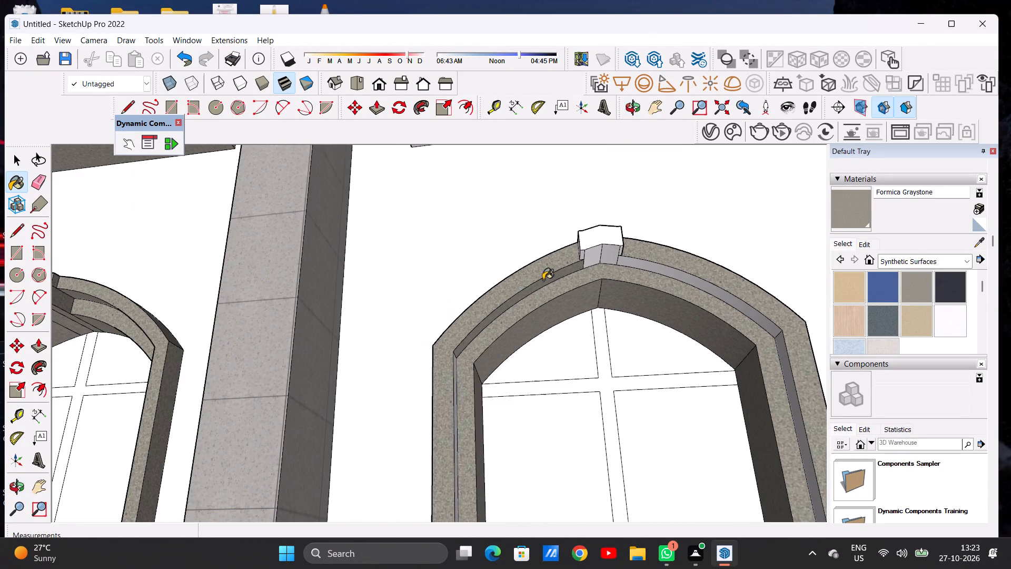
pyautogui.moveTo(505, 347); pyautogui.dragTo(423, 435, button='middle')
pyautogui.scroll(5, 462, 375)
pyautogui.scroll(-1, 459, 377)
pyautogui.scroll(1, 457, 378)
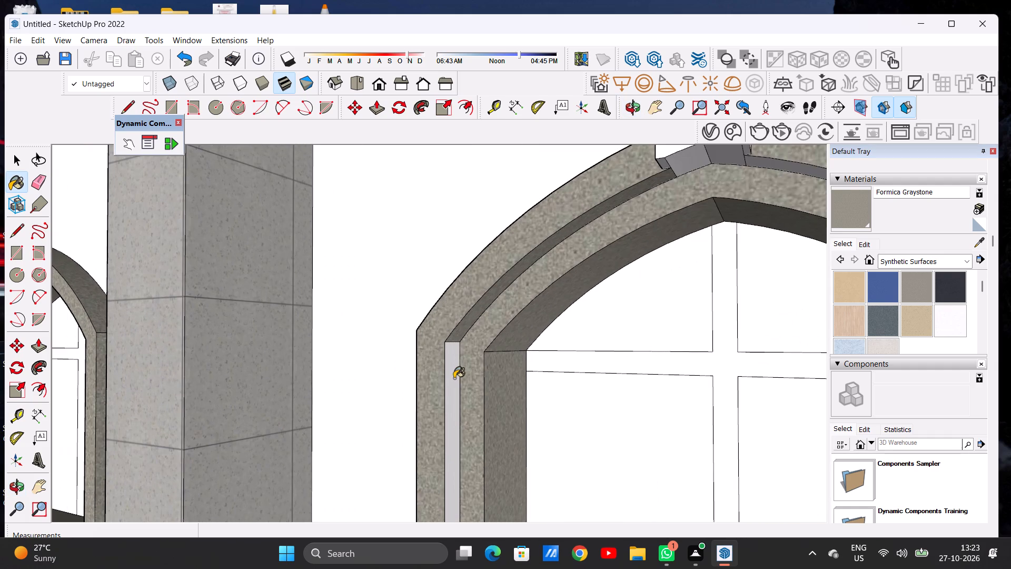
pyautogui.click(454, 378)
# Apply Formica Graystone to the bottom and right-hand recess faces of the same window trim.
pyautogui.scroll(-15, 467, 357)
pyautogui.moveTo(487, 379); pyautogui.dragTo(672, 447, button='middle')
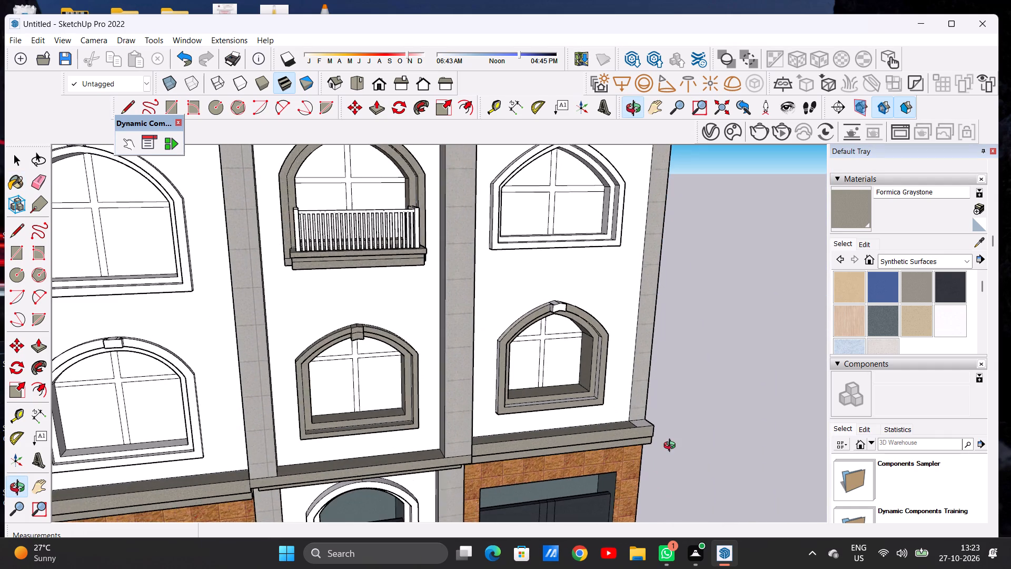
pyautogui.moveTo(672, 447); pyautogui.dragTo(672, 446, button='middle')
pyautogui.scroll(6, 588, 380)
pyautogui.moveTo(580, 360); pyautogui.dragTo(654, 372, button='middle')
pyautogui.scroll(5, 554, 394)
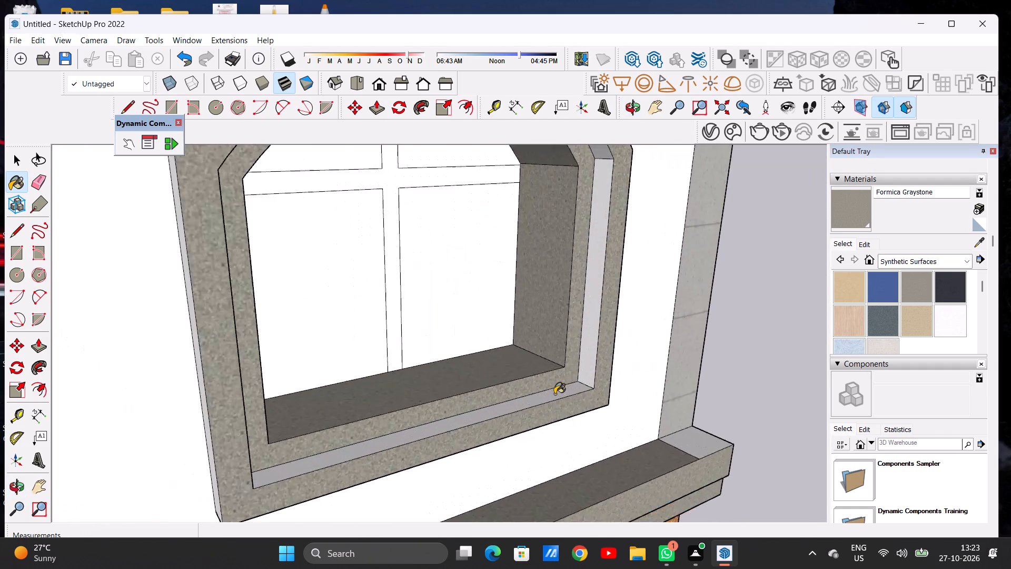
pyautogui.scroll(9, 554, 394)
pyautogui.click(573, 390)
pyautogui.click(612, 355)
# Paint the right arch recess and the keystone's two underside faces on this window with Formica Graystone.
pyautogui.scroll(-8, 531, 410)
pyautogui.scroll(1, 530, 413)
pyautogui.scroll(-2, 527, 410)
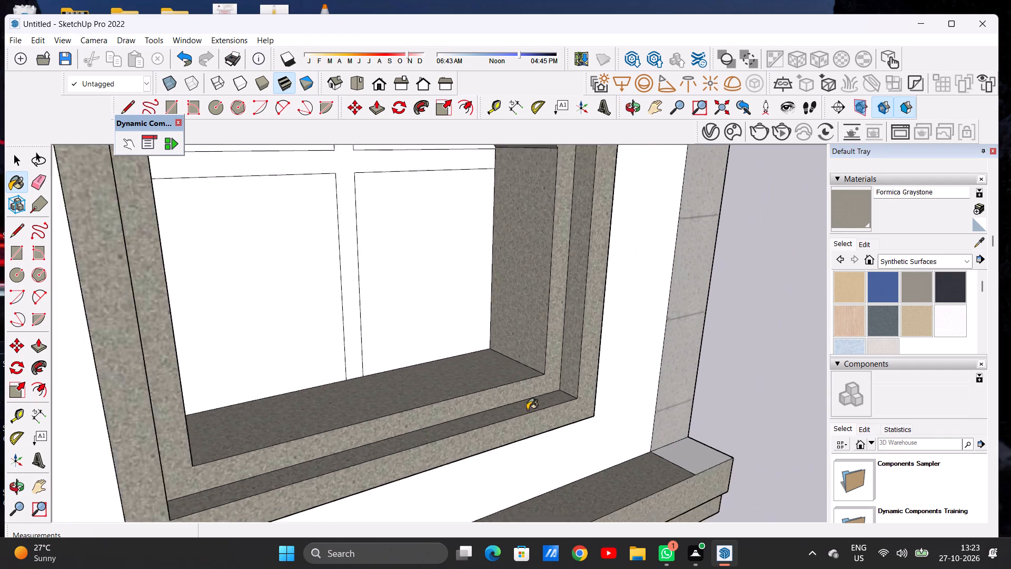
pyautogui.scroll(-7, 527, 410)
pyautogui.moveTo(550, 378); pyautogui.dragTo(526, 222, button='middle')
pyautogui.scroll(10, 521, 267)
pyautogui.scroll(-1, 481, 262)
pyautogui.scroll(2, 481, 262)
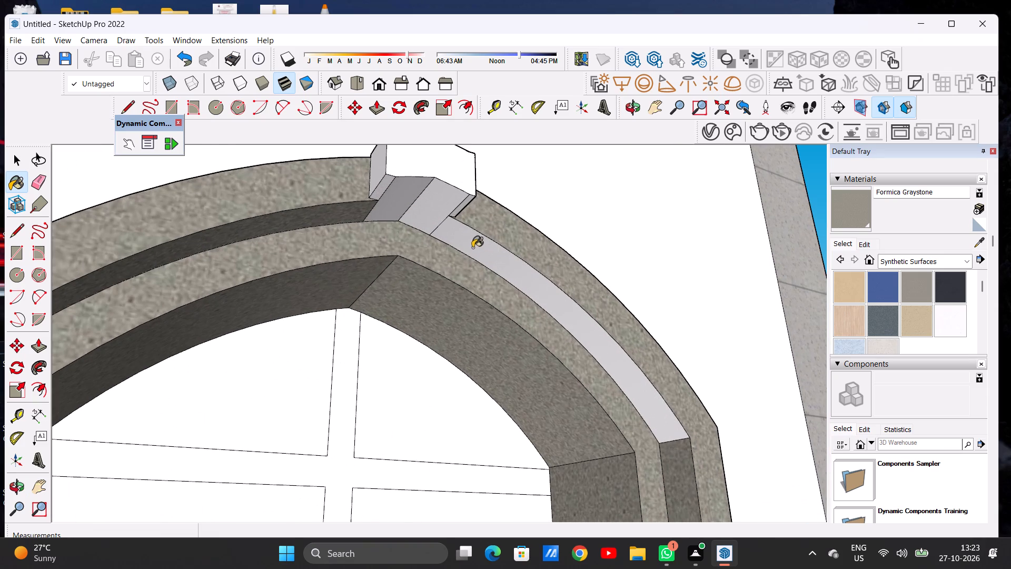
pyautogui.click(470, 240)
pyautogui.click(439, 221)
pyautogui.click(394, 206)
# Cover the small lower side faces and the front face of the window's keystone with Formica Graystone.
pyautogui.scroll(-5, 415, 225)
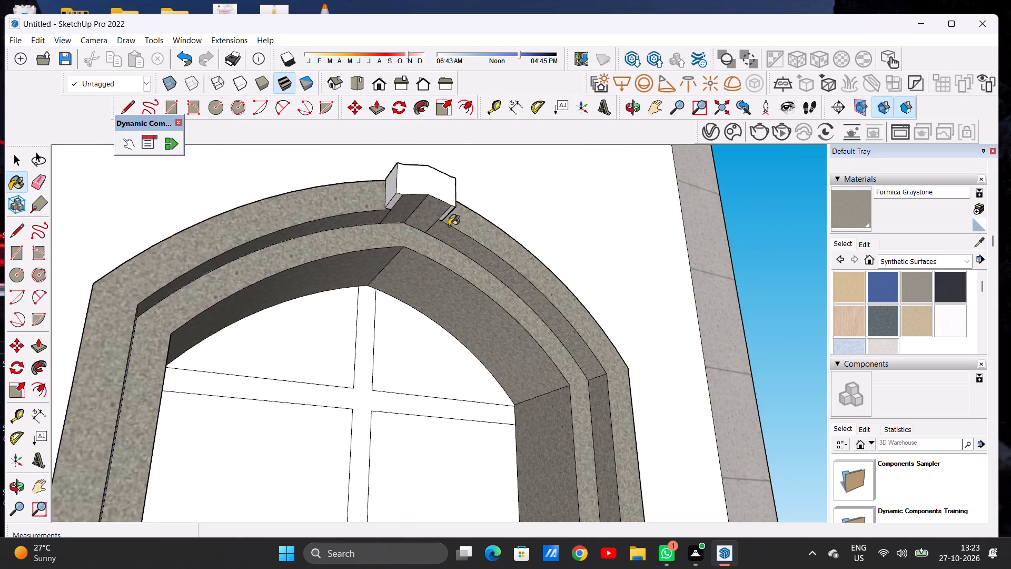
pyautogui.moveTo(447, 226); pyautogui.dragTo(369, 221, button='middle')
pyautogui.scroll(11, 407, 210)
pyautogui.click(365, 210)
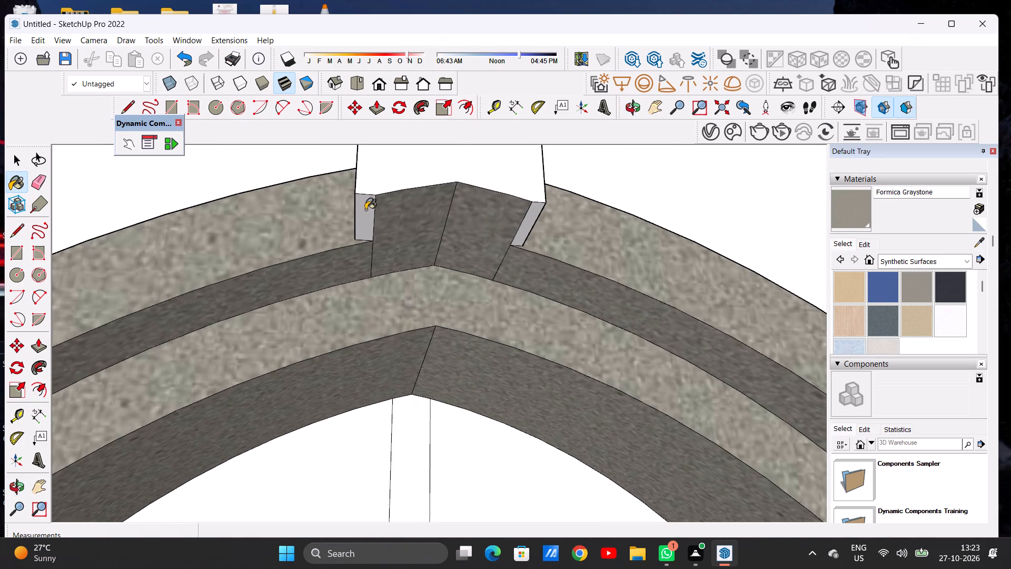
pyautogui.click(532, 216)
pyautogui.click(522, 182)
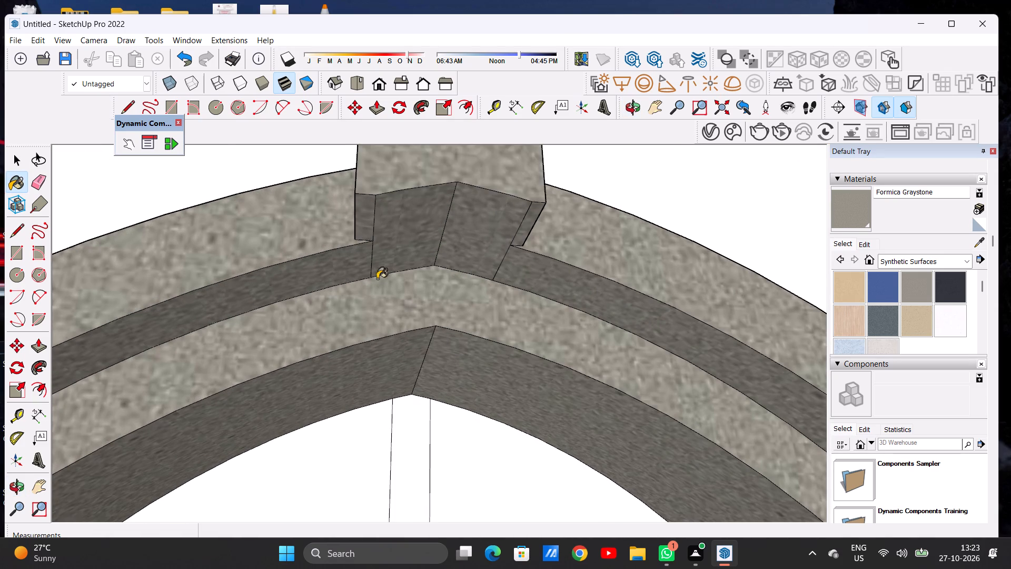
# Paint the top faces of the window's arch and keystone, including the small ledges, with Formica Graystone.
pyautogui.scroll(-17, 377, 281)
pyautogui.moveTo(427, 252); pyautogui.dragTo(373, 459, button='middle')
pyautogui.scroll(1, 379, 271)
pyautogui.scroll(-1, 379, 271)
pyautogui.scroll(3, 379, 271)
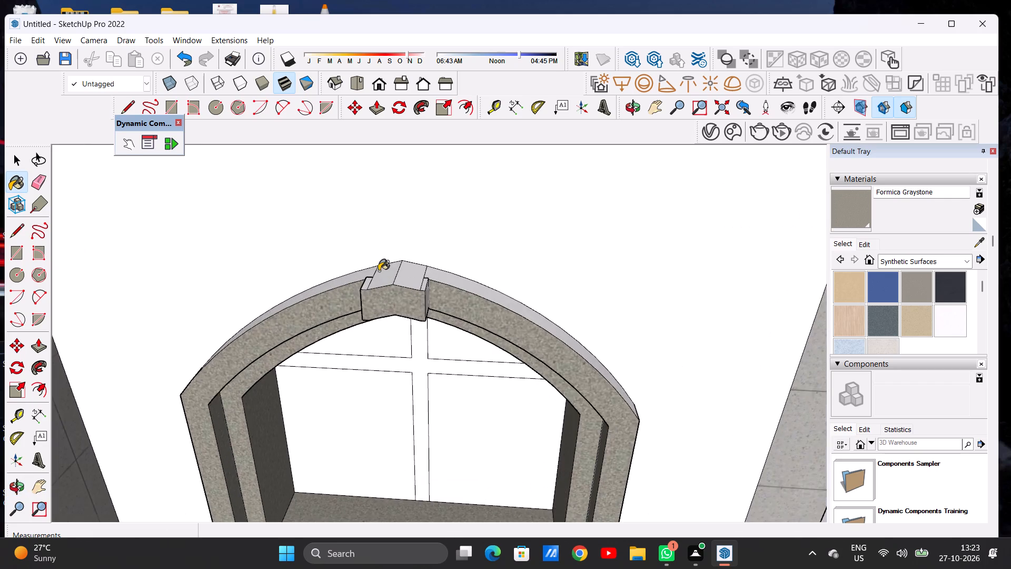
pyautogui.scroll(13, 379, 271)
pyautogui.click(348, 251)
pyautogui.click(340, 280)
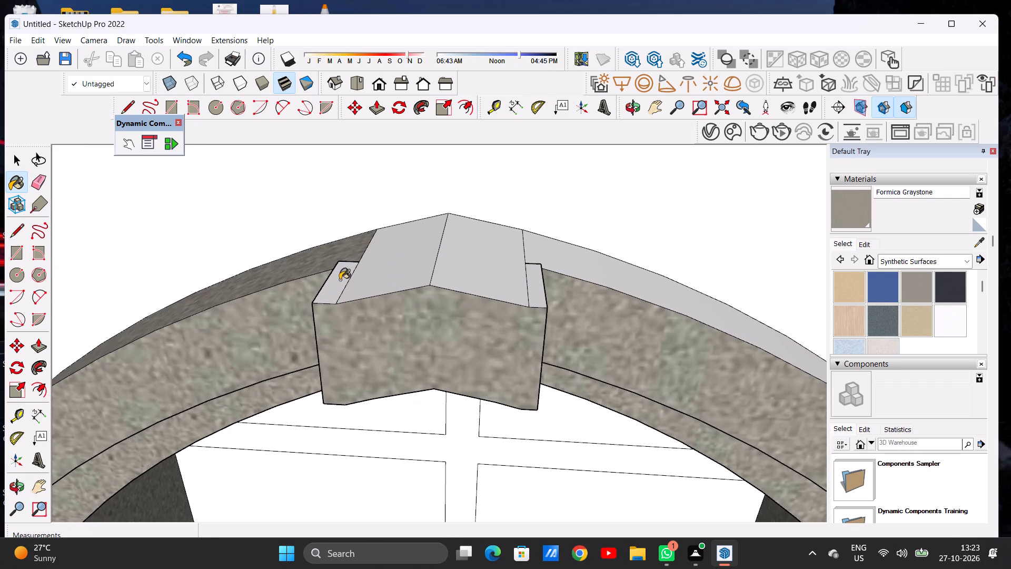
pyautogui.click(532, 287)
pyautogui.click(489, 278)
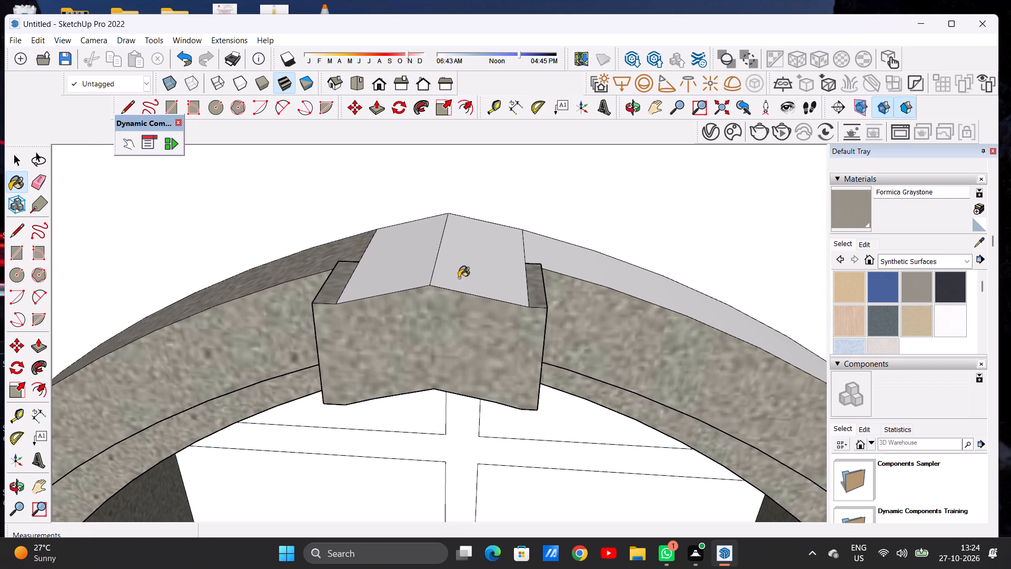
pyautogui.click(400, 265)
pyautogui.click(567, 261)
# Apply Formica Graystone to the keystone's right side and the outer right side of the window trim.
pyautogui.scroll(-7, 482, 277)
pyautogui.scroll(1, 493, 252)
pyautogui.scroll(-8, 493, 252)
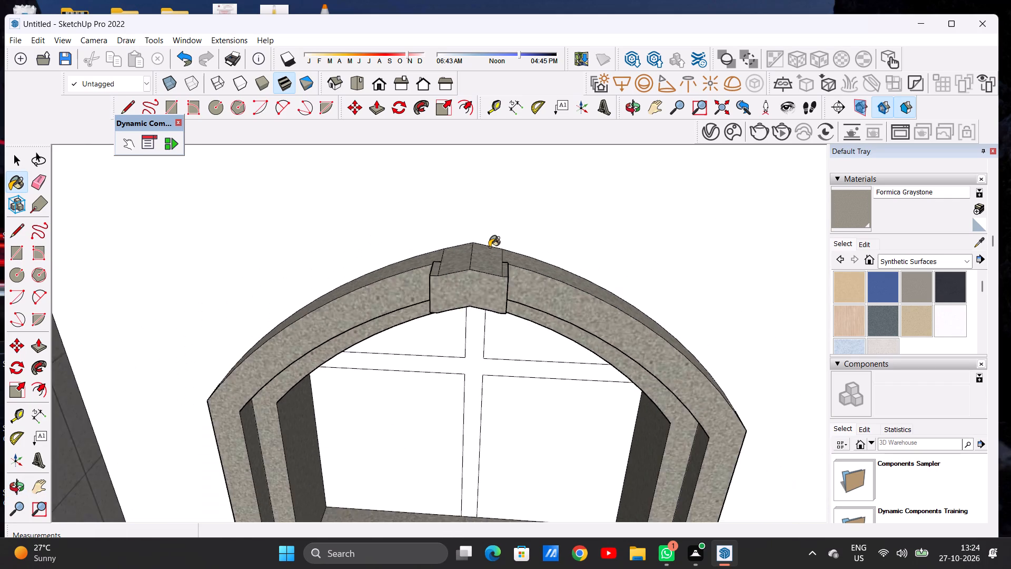
pyautogui.scroll(-3, 489, 247)
pyautogui.moveTo(596, 336); pyautogui.dragTo(403, 247, button='middle')
pyautogui.scroll(5, 447, 240)
pyautogui.click(442, 243)
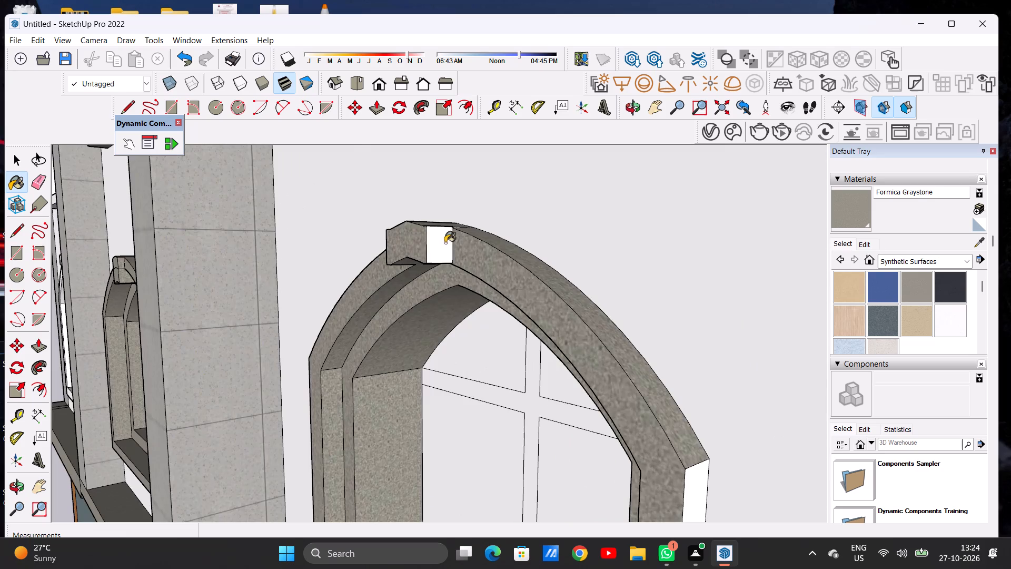
pyautogui.scroll(-13, 539, 234)
pyautogui.scroll(13, 563, 291)
pyautogui.click(576, 303)
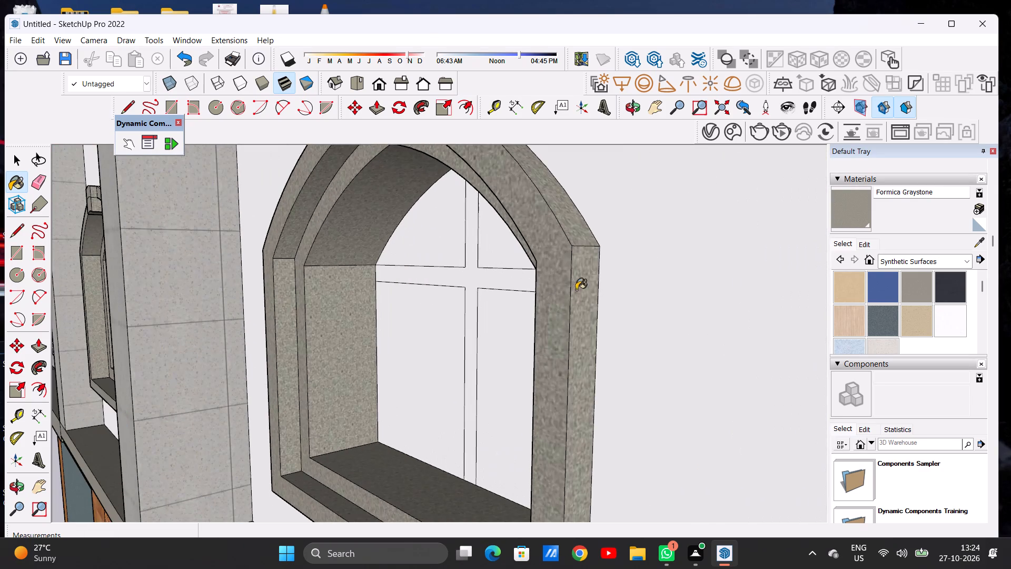
# Paint the underside of the right bay's lowest window trim with Formica Graystone.
pyautogui.scroll(-15, 576, 242)
pyautogui.moveTo(510, 331); pyautogui.dragTo(623, 429, button='middle')
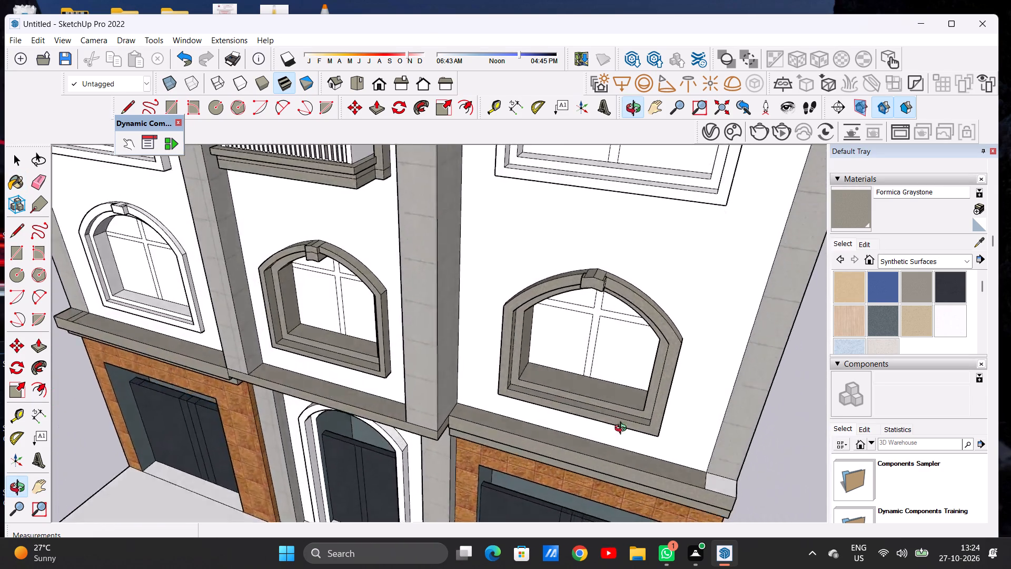
pyautogui.moveTo(623, 429); pyautogui.dragTo(652, 241, button='middle')
pyautogui.moveTo(653, 242); pyautogui.dragTo(700, 364, button='middle')
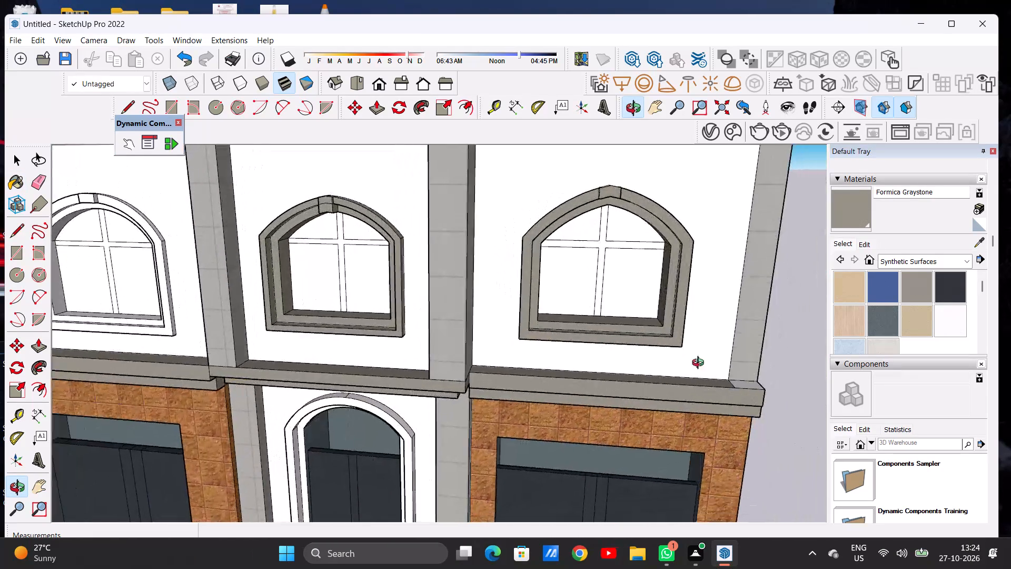
pyautogui.moveTo(700, 364); pyautogui.dragTo(757, 347, button='middle')
pyautogui.middleClick(757, 347)
pyautogui.middleClick(757, 347)
pyautogui.middleClick(757, 347)
pyautogui.scroll(-5, 450, 344)
pyautogui.scroll(6, 356, 310)
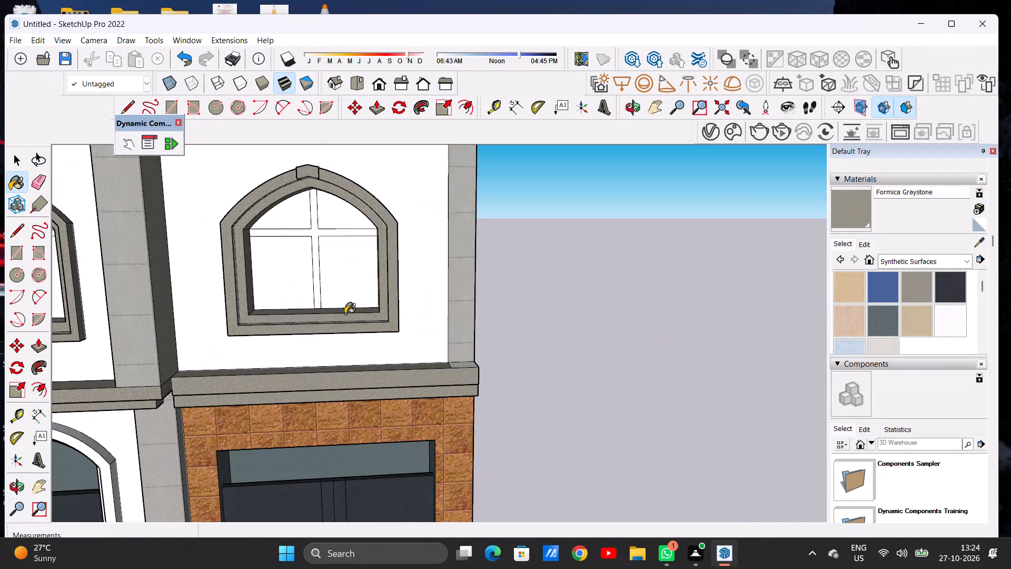
pyautogui.moveTo(343, 337); pyautogui.dragTo(346, 220, button='middle')
pyautogui.middleClick(346, 220)
pyautogui.scroll(1, 360, 322)
pyautogui.scroll(-1, 361, 322)
pyautogui.scroll(3, 361, 322)
pyautogui.scroll(-1, 361, 322)
pyautogui.scroll(4, 361, 322)
pyautogui.scroll(-1, 374, 350)
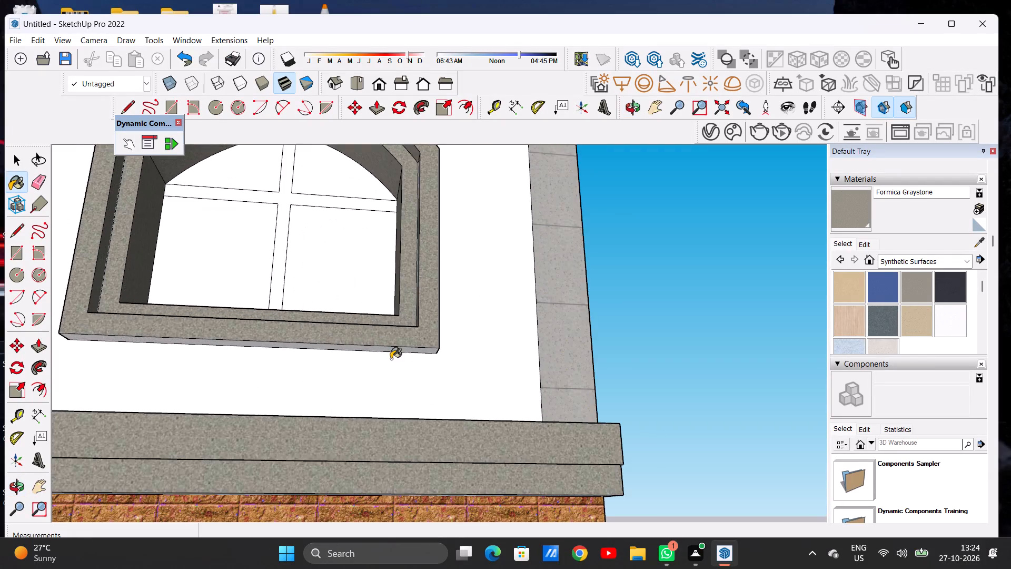
pyautogui.scroll(1, 403, 366)
pyautogui.moveTo(401, 359); pyautogui.dragTo(401, 293, button='middle')
pyautogui.scroll(7, 431, 319)
pyautogui.click(422, 323)
pyautogui.scroll(-15, 472, 335)
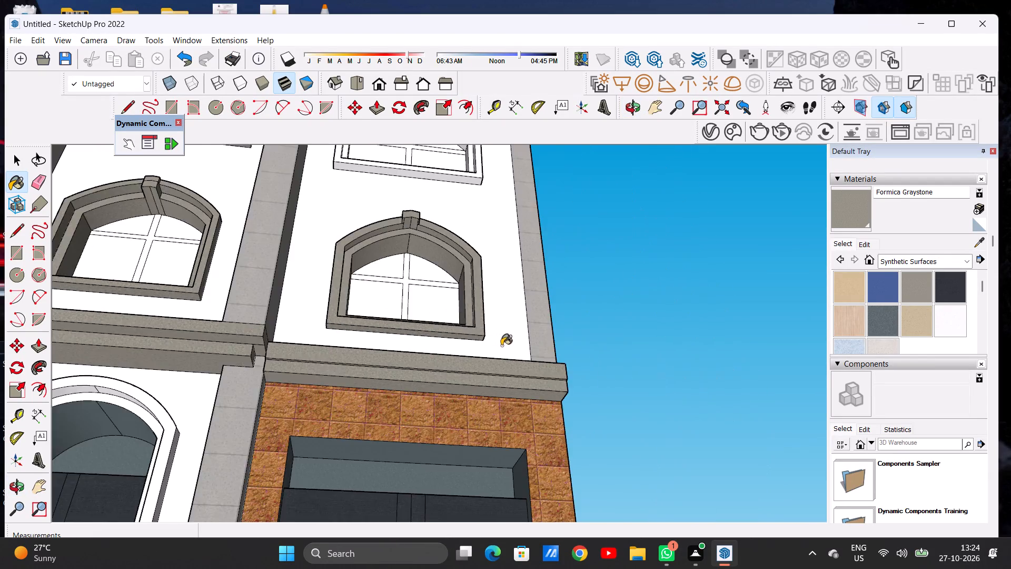
# Paint the sill, inner and outer front faces and bottom recess of the right bay's second-lowest window with Formica Graystone.
pyautogui.scroll(-7, 501, 346)
pyautogui.moveTo(413, 344); pyautogui.dragTo(402, 465, button='middle')
pyautogui.scroll(-14, 372, 386)
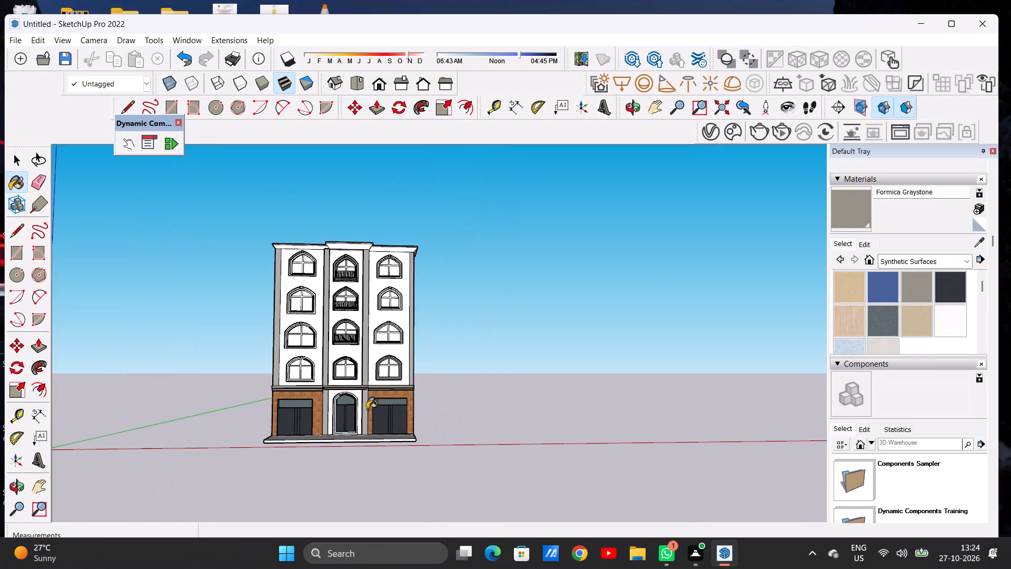
pyautogui.scroll(8, 382, 384)
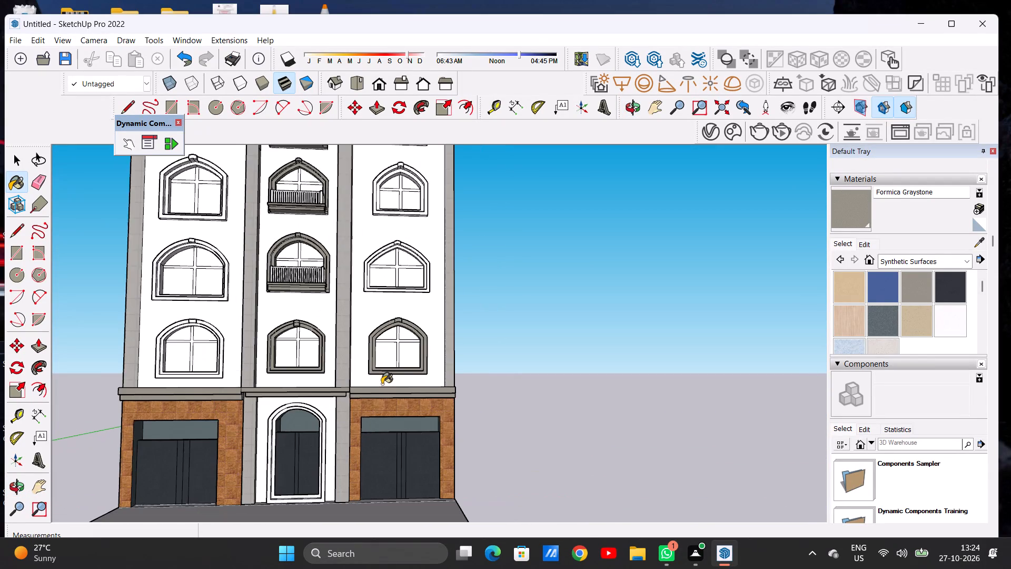
pyautogui.scroll(-5, 379, 386)
pyautogui.scroll(9, 385, 322)
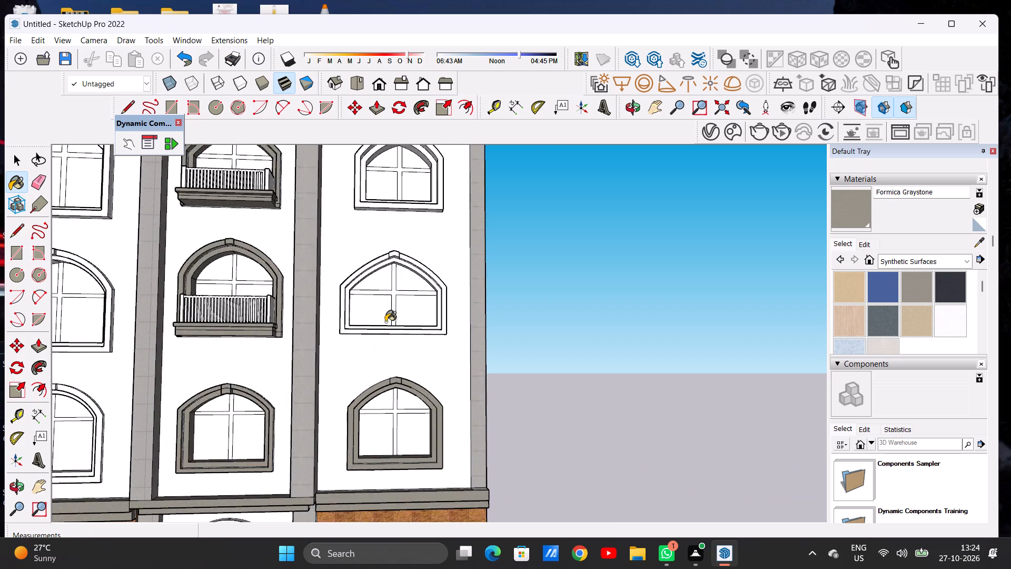
pyautogui.scroll(6, 386, 322)
pyautogui.scroll(-2, 386, 322)
pyautogui.scroll(1, 386, 322)
pyautogui.scroll(-1, 386, 322)
pyautogui.scroll(5, 423, 334)
pyautogui.moveTo(420, 333); pyautogui.dragTo(346, 454, button='middle')
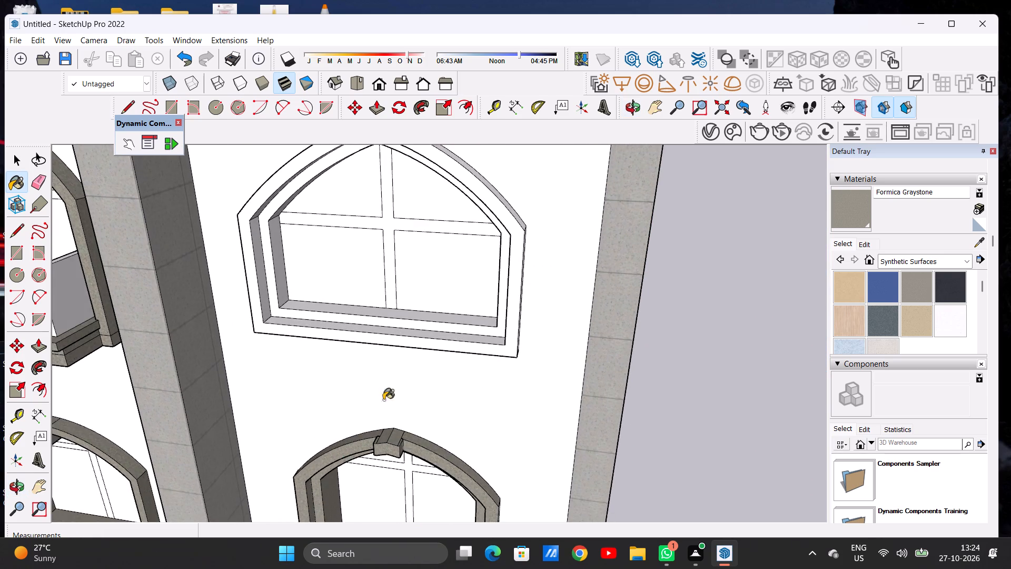
pyautogui.scroll(8, 455, 336)
pyautogui.click(508, 296)
pyautogui.click(511, 323)
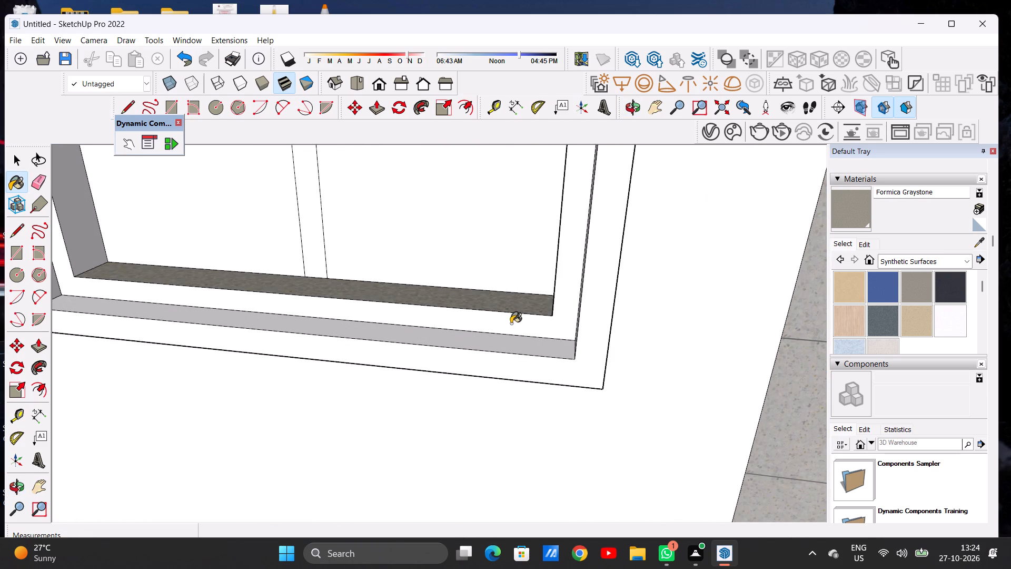
pyautogui.click(593, 347)
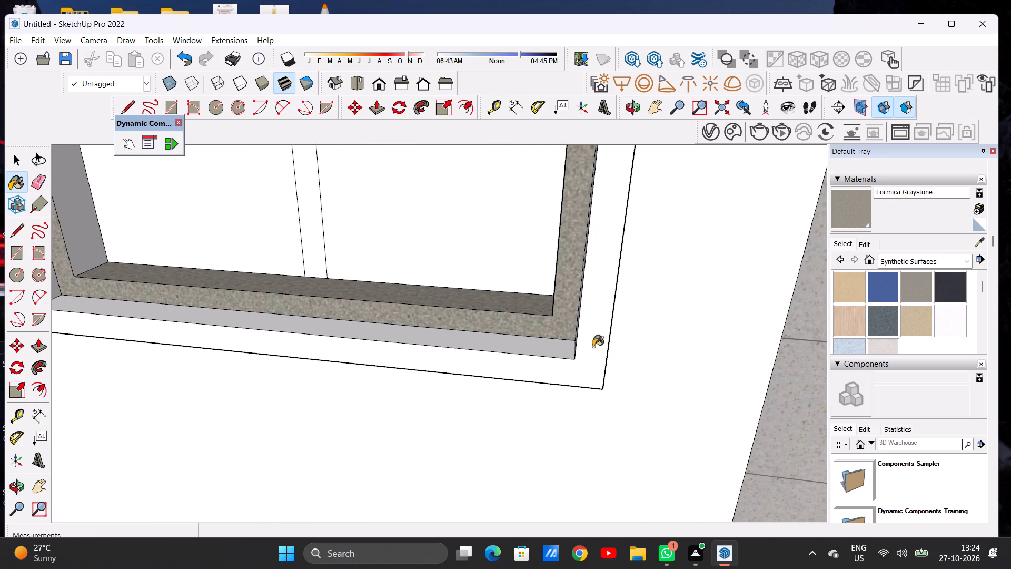
pyautogui.click(552, 352)
# Apply Formica Graystone to the left jamb, left recess and left arch undersides of the second-lowest window.
pyautogui.scroll(-1, 547, 368)
pyautogui.scroll(1, 547, 368)
pyautogui.scroll(-9, 547, 368)
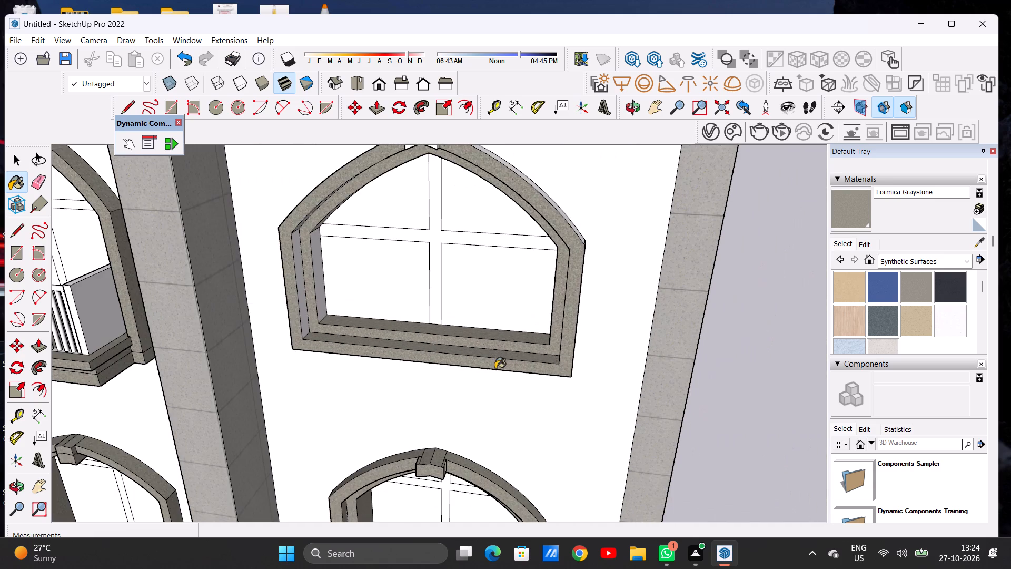
pyautogui.moveTo(488, 366); pyautogui.dragTo(332, 263, button='middle')
pyautogui.scroll(7, 355, 261)
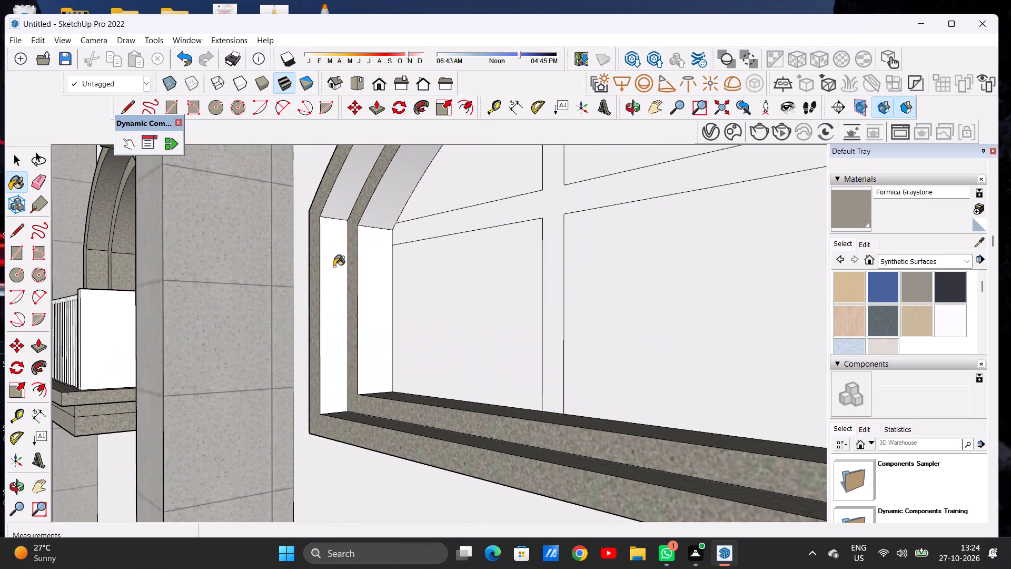
pyautogui.click(334, 267)
pyautogui.click(375, 267)
pyautogui.click(341, 199)
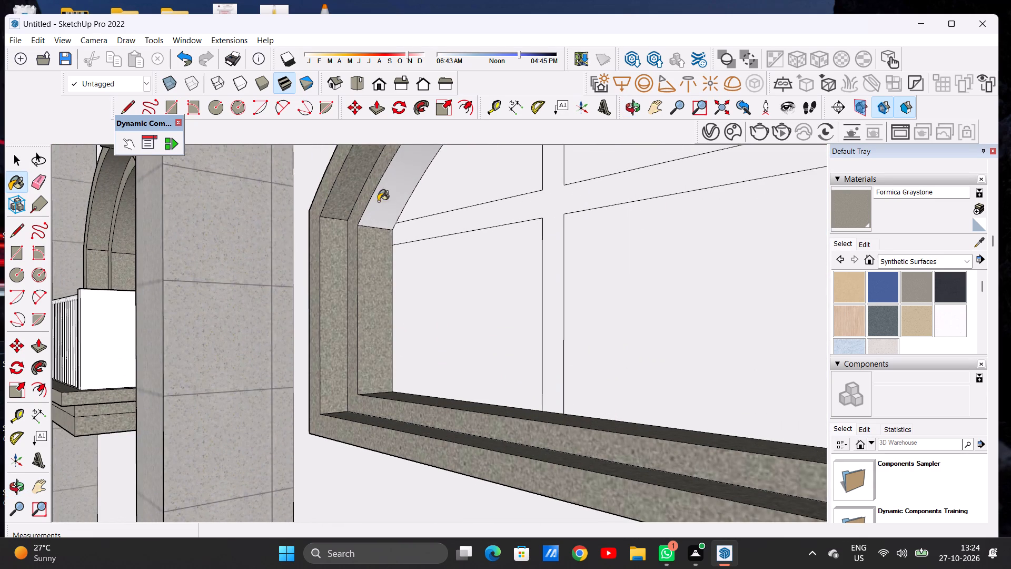
pyautogui.click(388, 201)
# Paint the right jamb, right recess and right arch undersides of the right bay's second-lowest window with Formica Graystone.
pyautogui.scroll(-12, 370, 305)
pyautogui.moveTo(378, 323); pyautogui.dragTo(411, 311, button='middle')
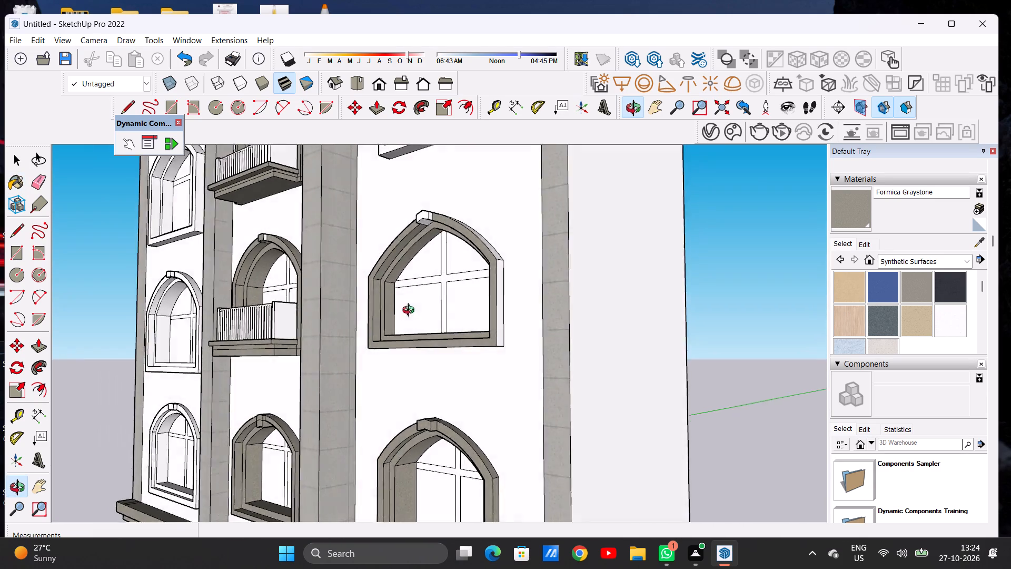
pyautogui.moveTo(411, 311); pyautogui.dragTo(572, 318, button='middle')
pyautogui.moveTo(343, 337); pyautogui.dragTo(522, 350, button='middle')
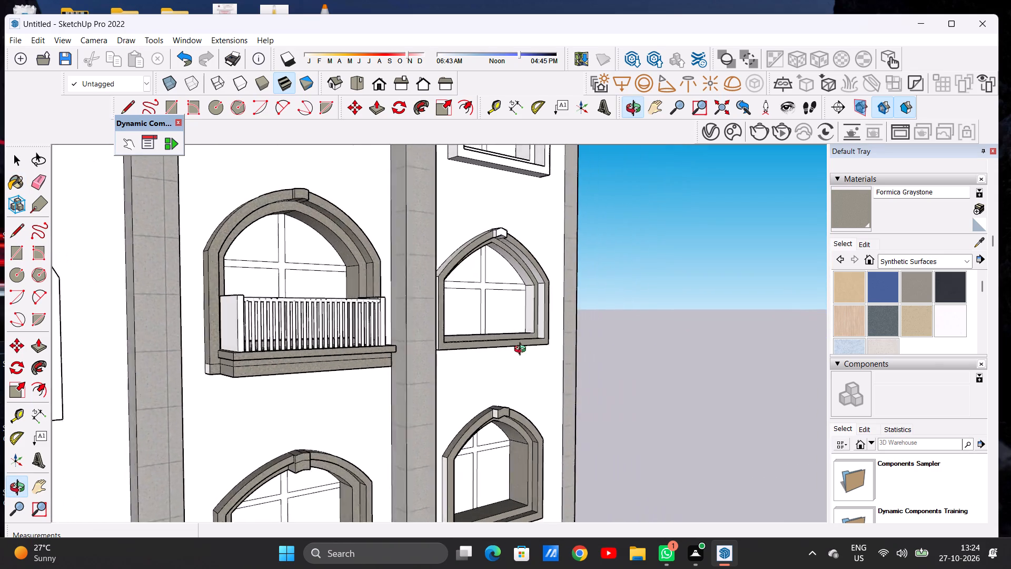
pyautogui.moveTo(522, 350); pyautogui.dragTo(547, 354, button='middle')
pyautogui.scroll(14, 517, 323)
pyautogui.click(511, 319)
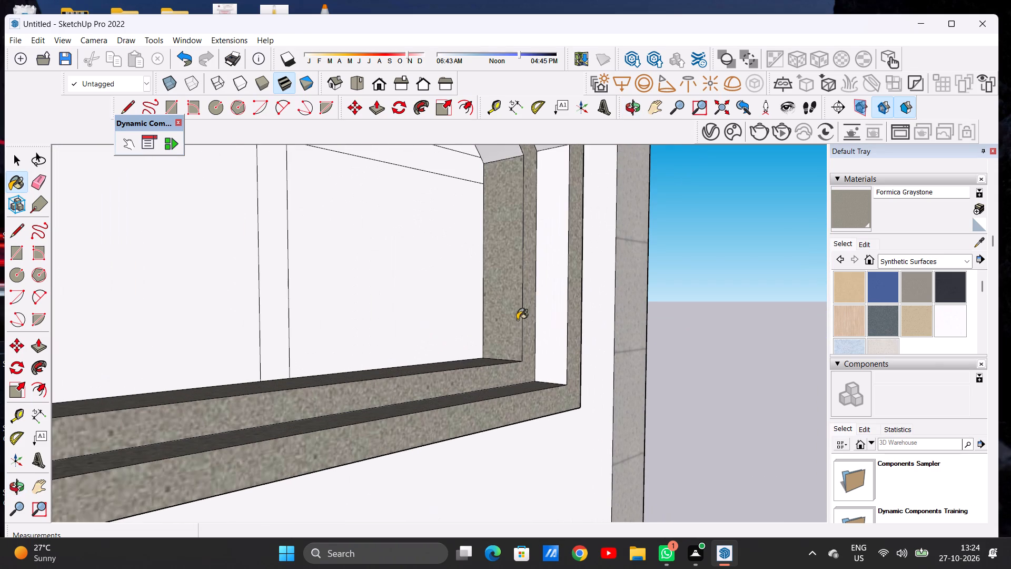
pyautogui.click(556, 326)
pyautogui.scroll(-5, 441, 332)
pyautogui.scroll(6, 467, 228)
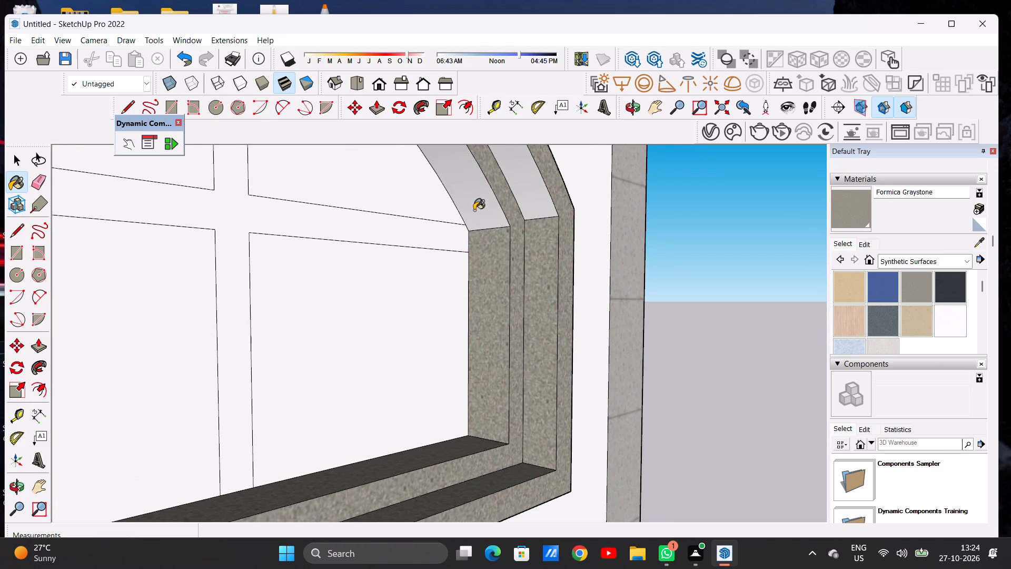
pyautogui.click(474, 210)
pyautogui.click(523, 205)
pyautogui.scroll(-13, 458, 253)
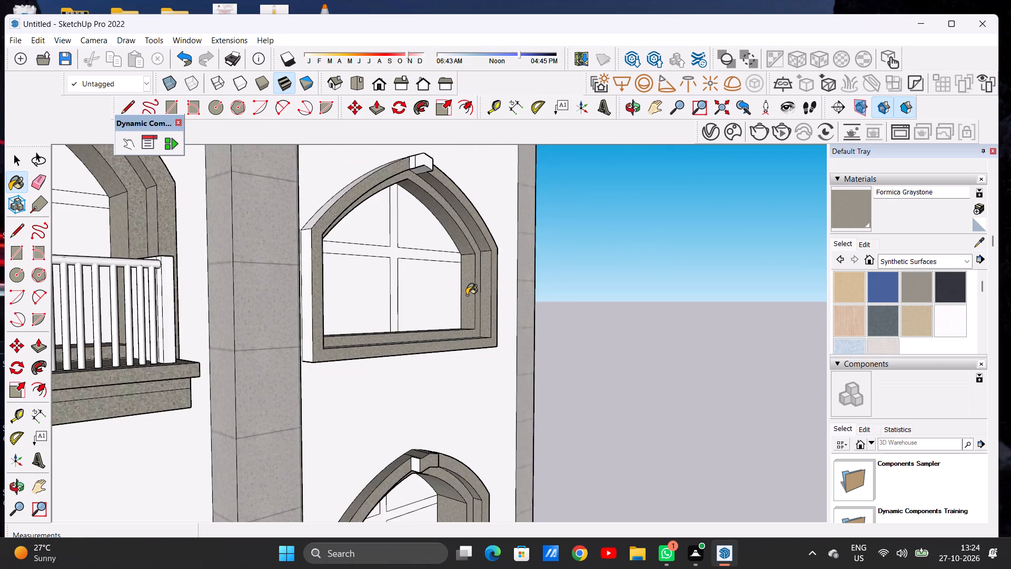
# Apply Formica Graystone to the keystone's underside faces and front face on the right bay's second-lowest window.
pyautogui.moveTo(465, 293); pyautogui.dragTo(305, 223, button='middle')
pyautogui.scroll(7, 530, 205)
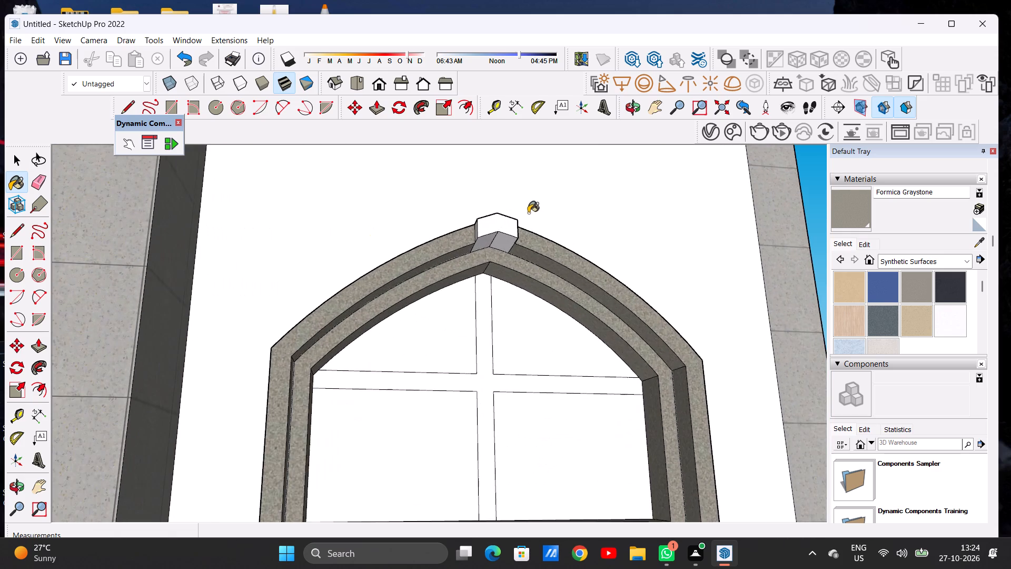
pyautogui.scroll(7, 512, 230)
pyautogui.click(462, 251)
pyautogui.click(497, 250)
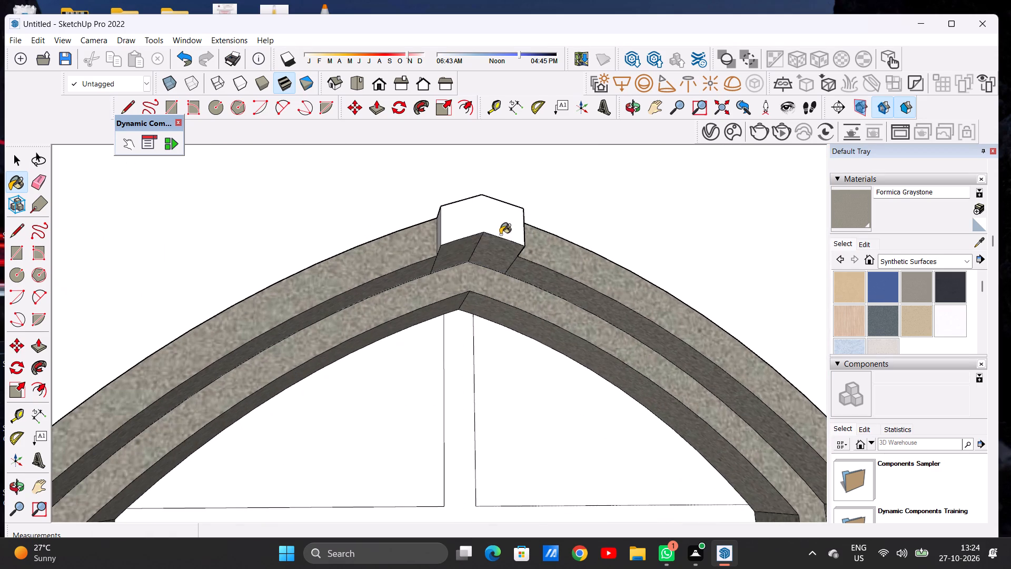
pyautogui.click(500, 232)
# Paint the keystone's top faces and both outer top surfaces of the second-lowest window's arch with Formica Graystone.
pyautogui.scroll(-5, 418, 234)
pyautogui.moveTo(464, 238); pyautogui.dragTo(439, 459, button='middle')
pyautogui.scroll(4, 428, 266)
pyautogui.click(451, 256)
pyautogui.click(473, 256)
pyautogui.click(528, 249)
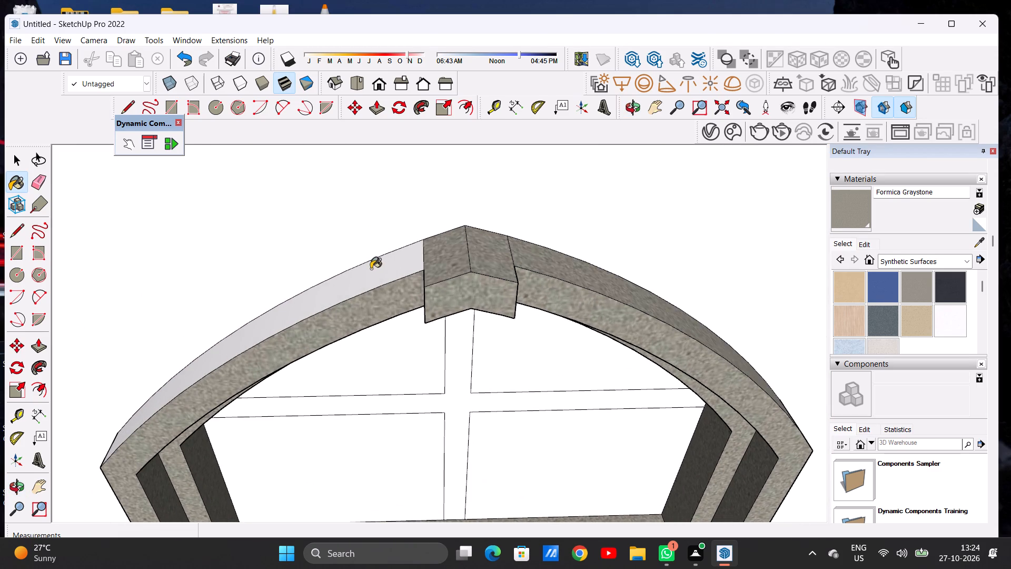
pyautogui.click(371, 269)
pyautogui.scroll(-10, 395, 259)
pyautogui.scroll(1, 402, 223)
pyautogui.scroll(-3, 402, 223)
# Apply Formica Graystone to the outer right side of the second-lowest window trim and its keystone's right side.
pyautogui.moveTo(511, 292); pyautogui.dragTo(305, 220, button='middle')
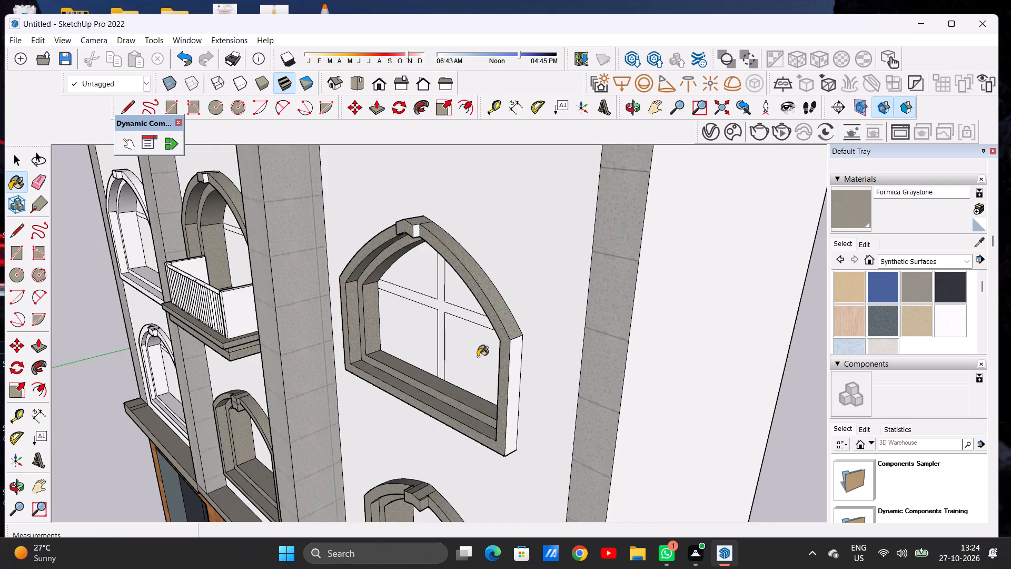
pyautogui.scroll(6, 492, 371)
pyautogui.click(532, 340)
pyautogui.scroll(-9, 516, 346)
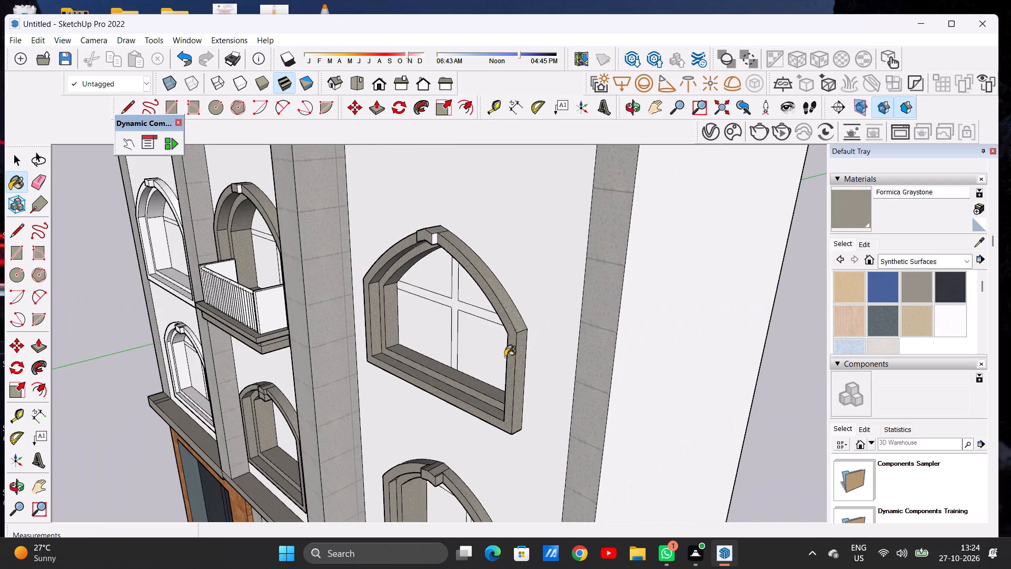
pyautogui.scroll(-1, 443, 276)
pyautogui.scroll(17, 441, 266)
pyautogui.click(427, 238)
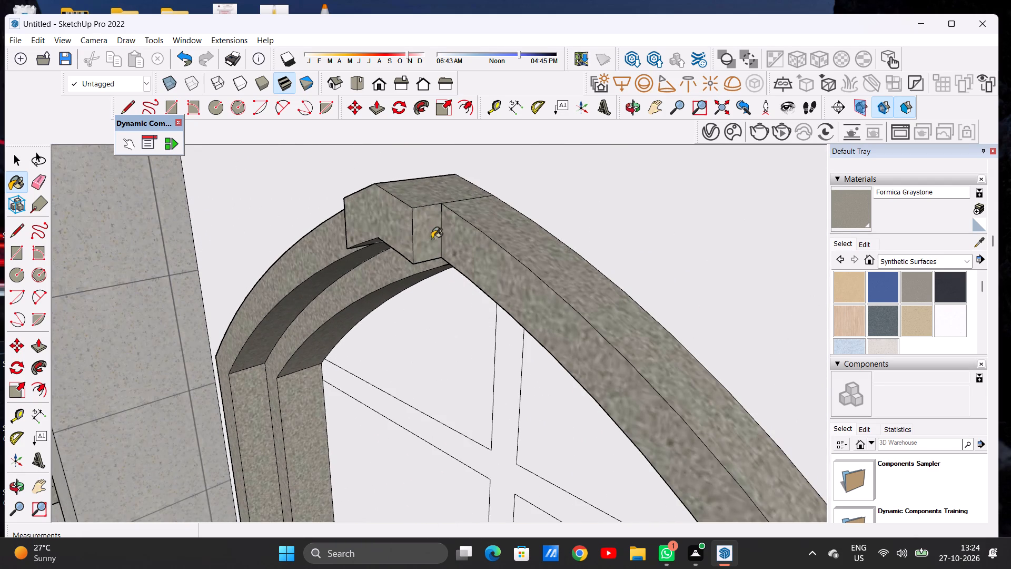
pyautogui.scroll(-1, 444, 240)
pyautogui.scroll(1, 451, 241)
pyautogui.scroll(-18, 458, 241)
# Paint the outer left side and underside of the right bay's second-lowest window trim with Formica Graystone.
pyautogui.moveTo(396, 288); pyautogui.dragTo(696, 258, button='middle')
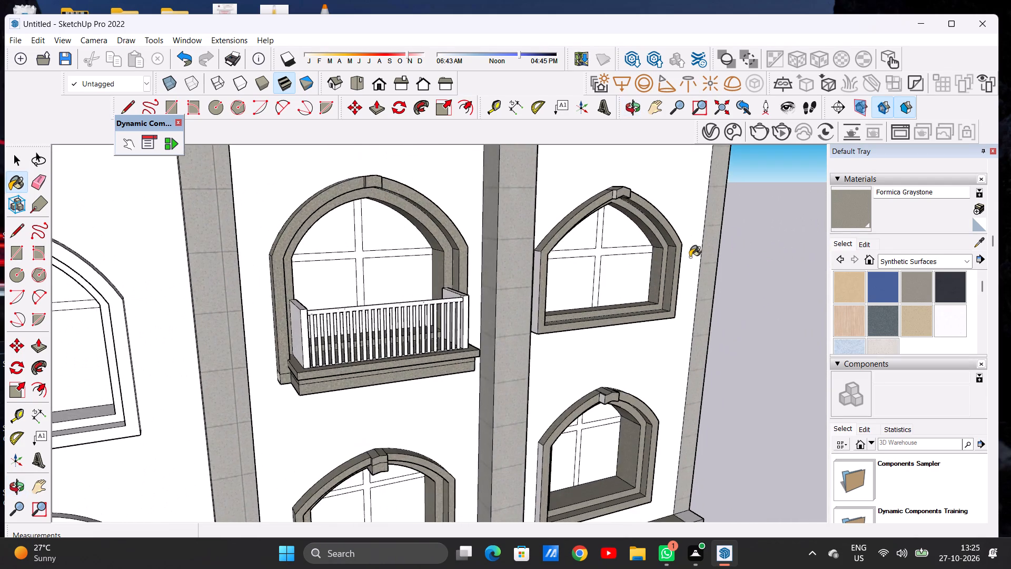
pyautogui.scroll(1, 542, 272)
pyautogui.scroll(-1, 542, 272)
pyautogui.scroll(11, 542, 272)
pyautogui.click(543, 247)
pyautogui.scroll(-7, 371, 270)
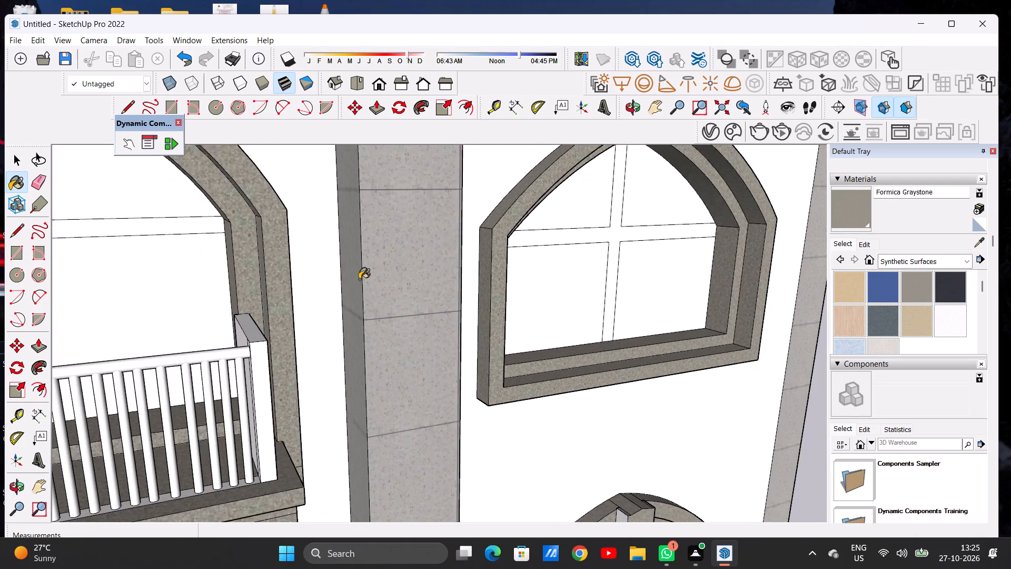
pyautogui.scroll(-7, 327, 278)
pyautogui.moveTo(538, 356); pyautogui.dragTo(465, 221, button='middle')
pyautogui.moveTo(536, 403); pyautogui.dragTo(528, 317, button='middle')
pyautogui.scroll(15, 534, 440)
pyautogui.click(508, 406)
pyautogui.scroll(-8, 374, 341)
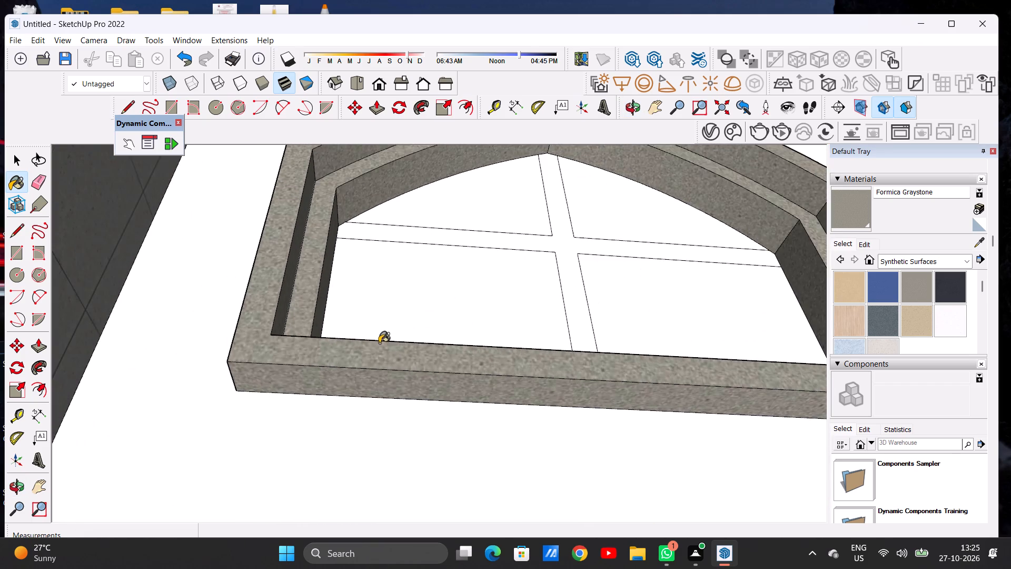
# Apply Formica Graystone to the inner front face of the right bay's third-lowest window trim.
pyautogui.scroll(-7, 379, 343)
pyautogui.moveTo(447, 299); pyautogui.dragTo(436, 505, button='middle')
pyautogui.moveTo(423, 347); pyautogui.dragTo(430, 448, button='middle')
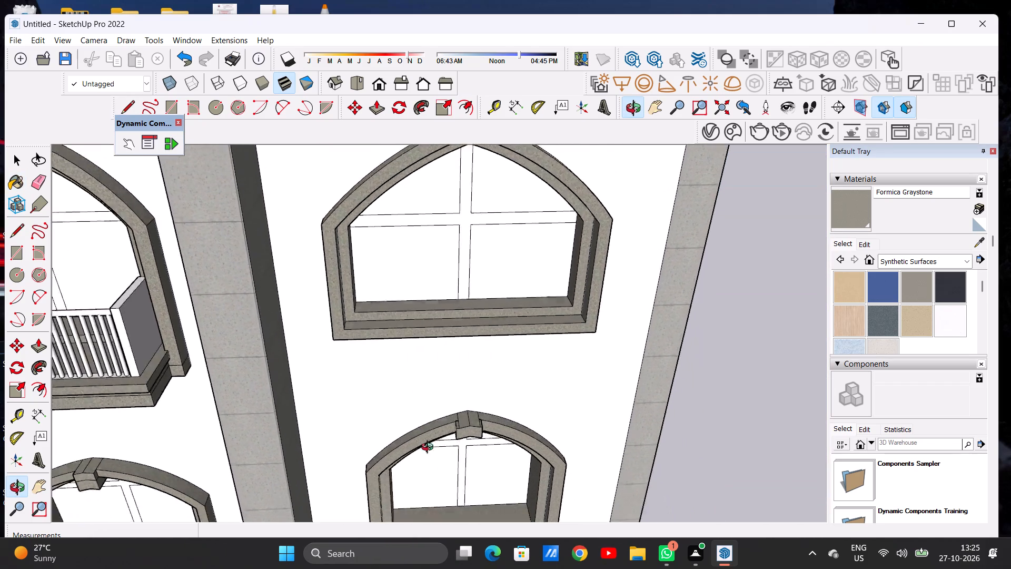
pyautogui.moveTo(430, 448); pyautogui.dragTo(422, 318, button='middle')
pyautogui.moveTo(471, 316); pyautogui.dragTo(472, 210, button='middle')
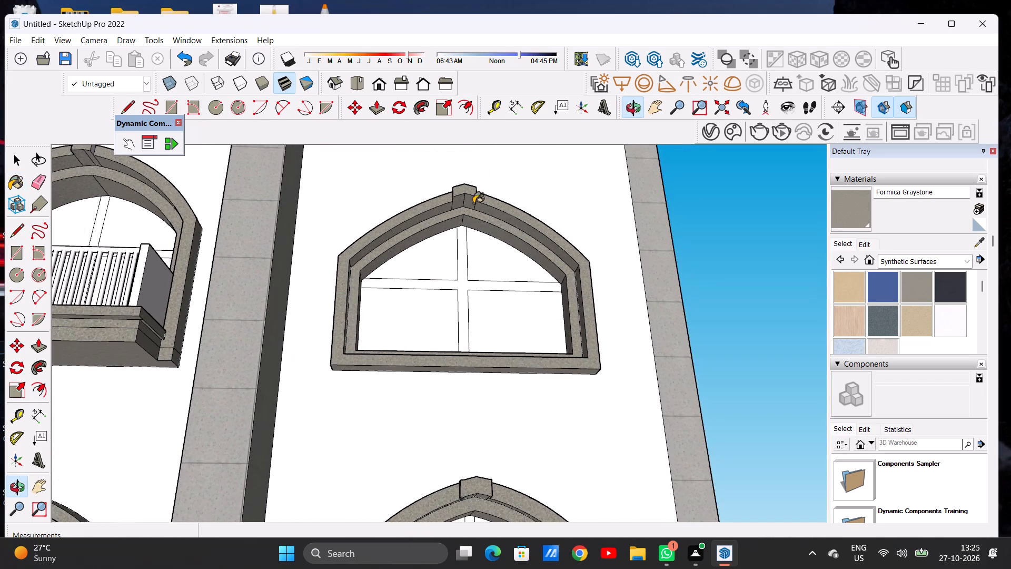
pyautogui.moveTo(457, 193); pyautogui.dragTo(432, 319, button='middle')
pyautogui.scroll(-15, 432, 319)
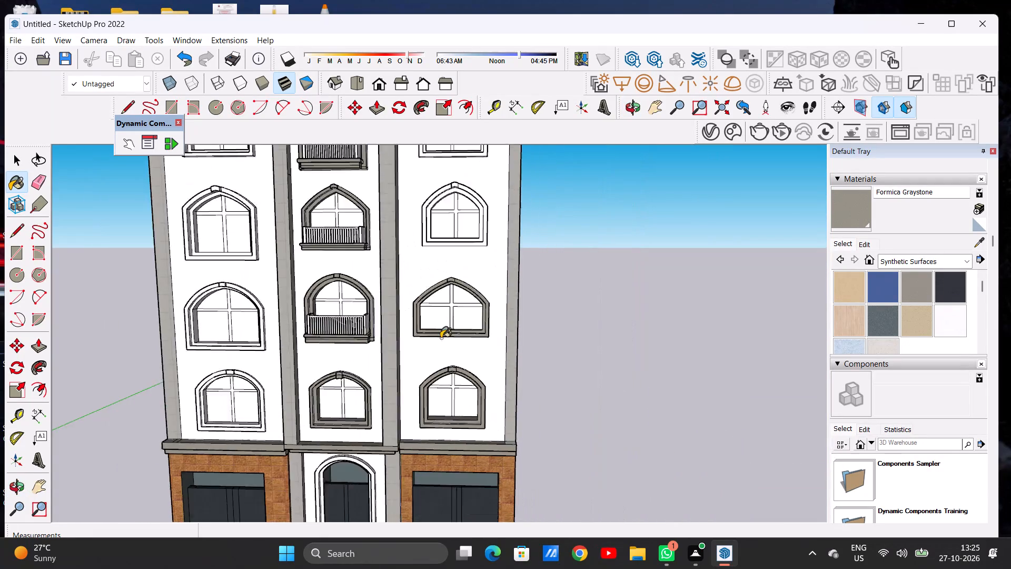
pyautogui.scroll(-8, 441, 338)
pyautogui.scroll(16, 449, 266)
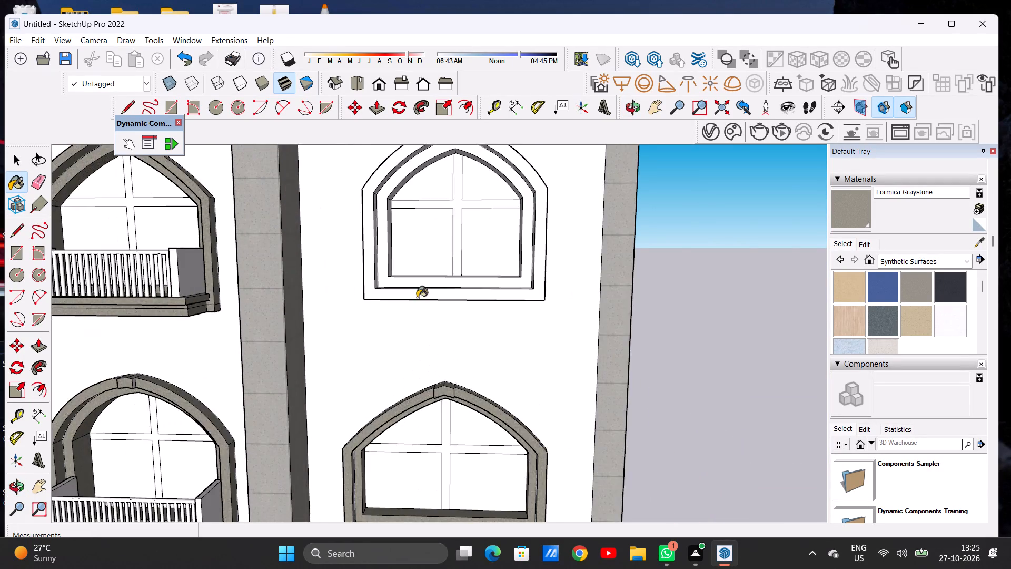
pyautogui.scroll(5, 414, 293)
pyautogui.scroll(-1, 414, 293)
pyautogui.scroll(6, 414, 293)
pyautogui.click(405, 271)
# Paint the sill, both inner jambs, bottom recess and outer front face of the third-lowest window with Formica Graystone.
pyautogui.moveTo(418, 244); pyautogui.dragTo(389, 378, button='middle')
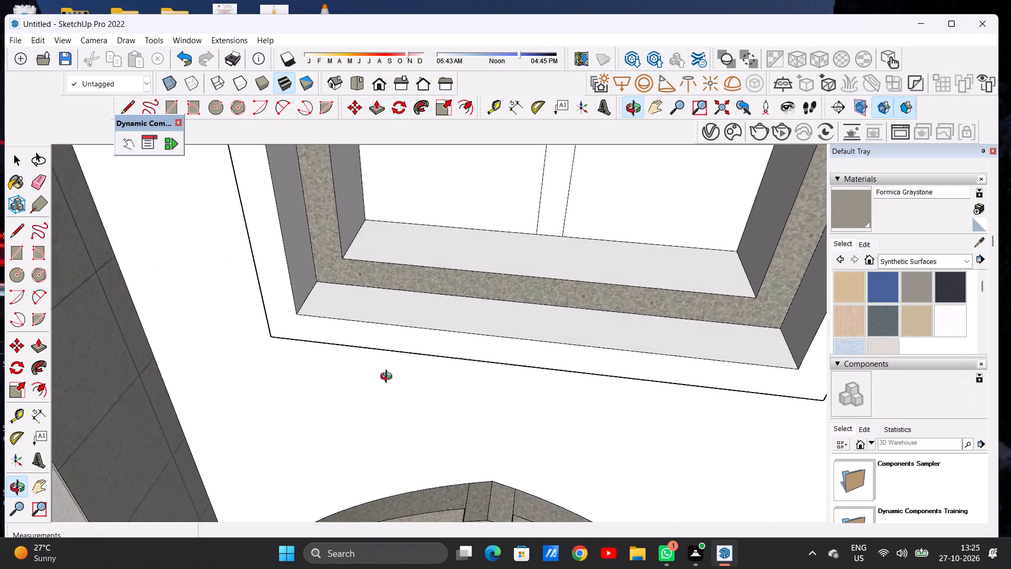
pyautogui.moveTo(389, 378); pyautogui.dragTo(389, 397, button='middle')
pyautogui.click(420, 255)
pyautogui.click(348, 220)
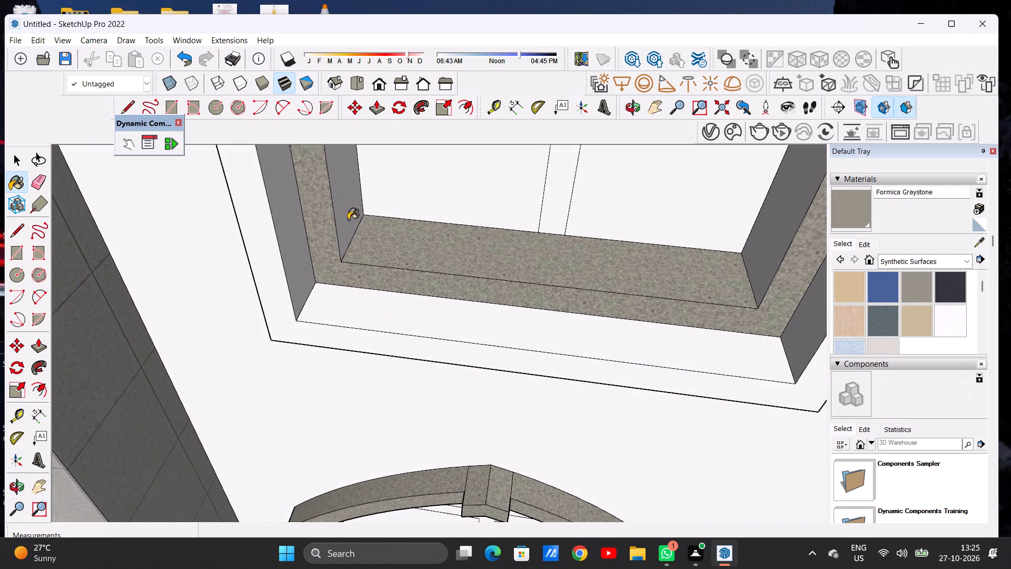
pyautogui.click(771, 261)
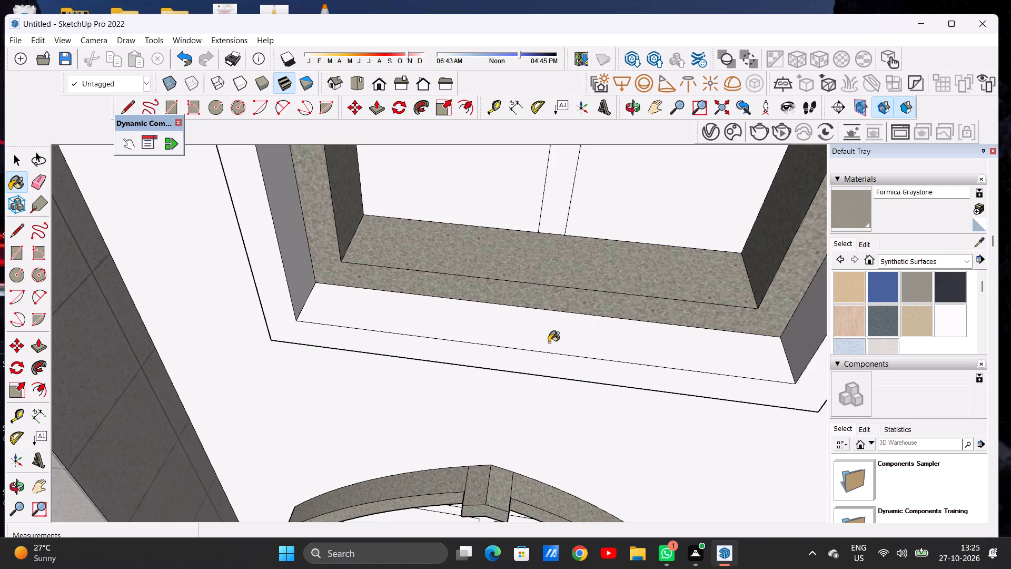
pyautogui.click(542, 332)
pyautogui.click(521, 365)
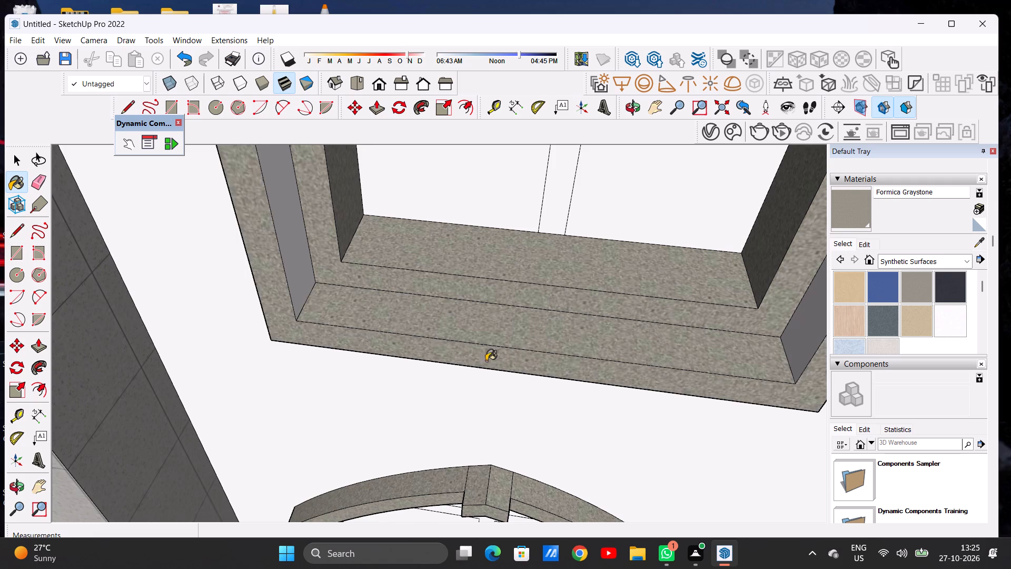
# Apply Formica Graystone to the left recess and both left arch undersides of the right bay's third-lowest window.
pyautogui.scroll(-12, 427, 358)
pyautogui.scroll(1, 479, 348)
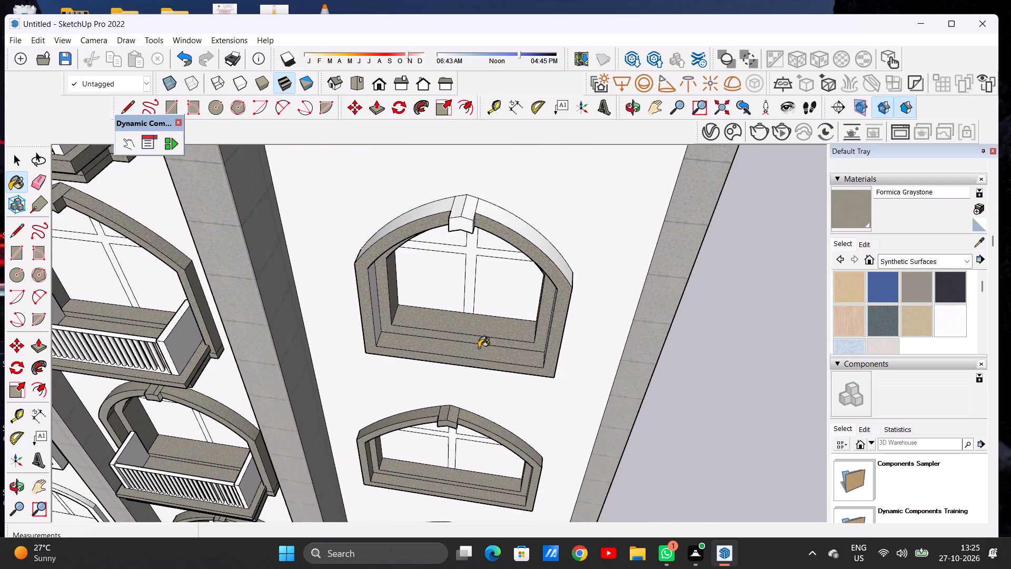
pyautogui.moveTo(477, 350); pyautogui.dragTo(336, 240, button='middle')
pyautogui.scroll(4, 364, 238)
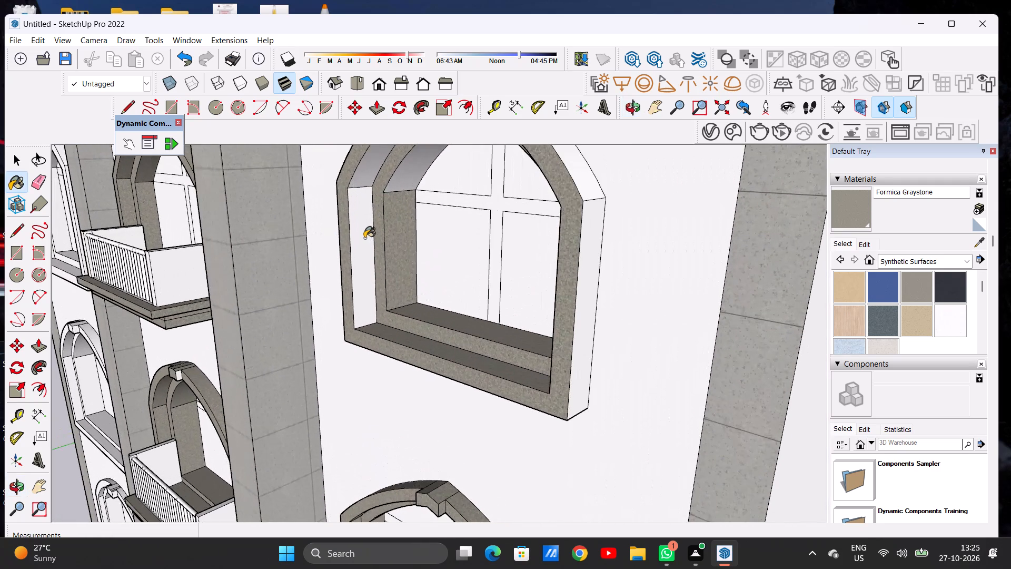
pyautogui.click(365, 239)
pyautogui.scroll(-6, 358, 262)
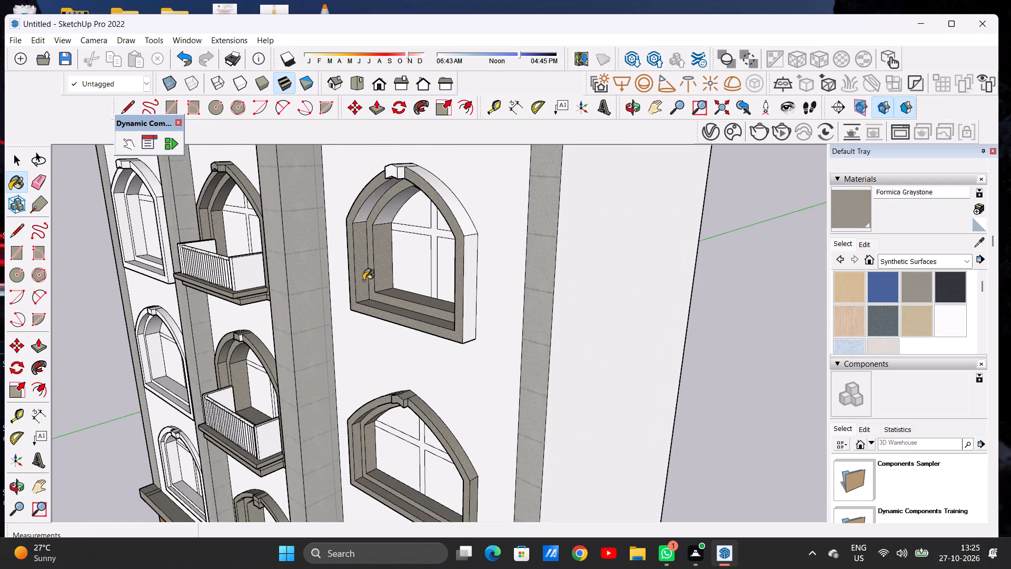
pyautogui.scroll(-2, 364, 283)
pyautogui.scroll(1, 365, 283)
pyautogui.scroll(-2, 365, 283)
pyautogui.scroll(13, 364, 232)
pyautogui.click(364, 232)
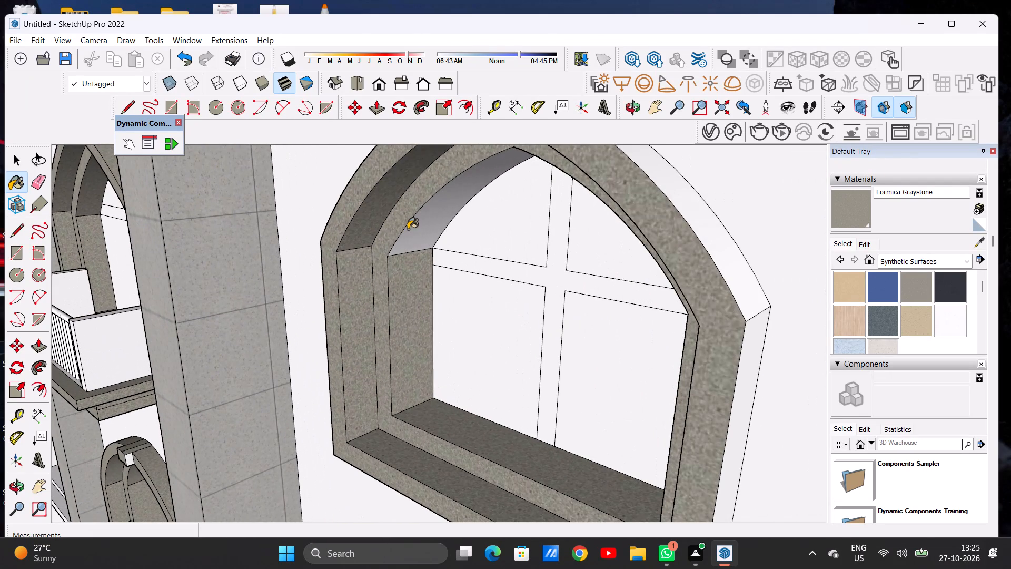
pyautogui.click(421, 231)
# Paint the right recess and both right arch undersides of the third-lowest window with Formica Graystone.
pyautogui.scroll(-8, 411, 229)
pyautogui.moveTo(379, 248); pyautogui.dragTo(481, 240, button='middle')
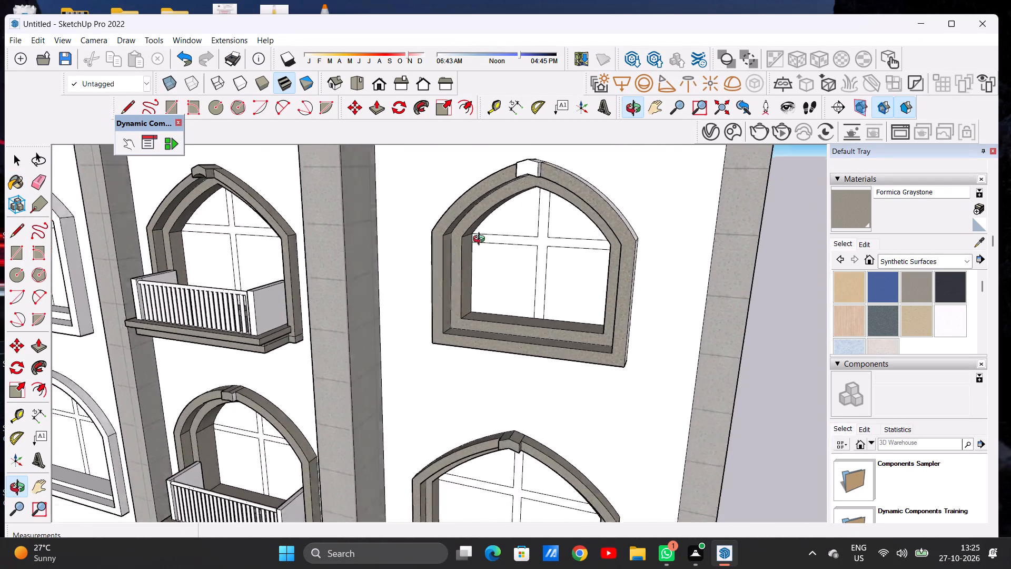
pyautogui.moveTo(481, 240); pyautogui.dragTo(667, 213, button='middle')
pyautogui.scroll(3, 668, 232)
pyautogui.click(670, 236)
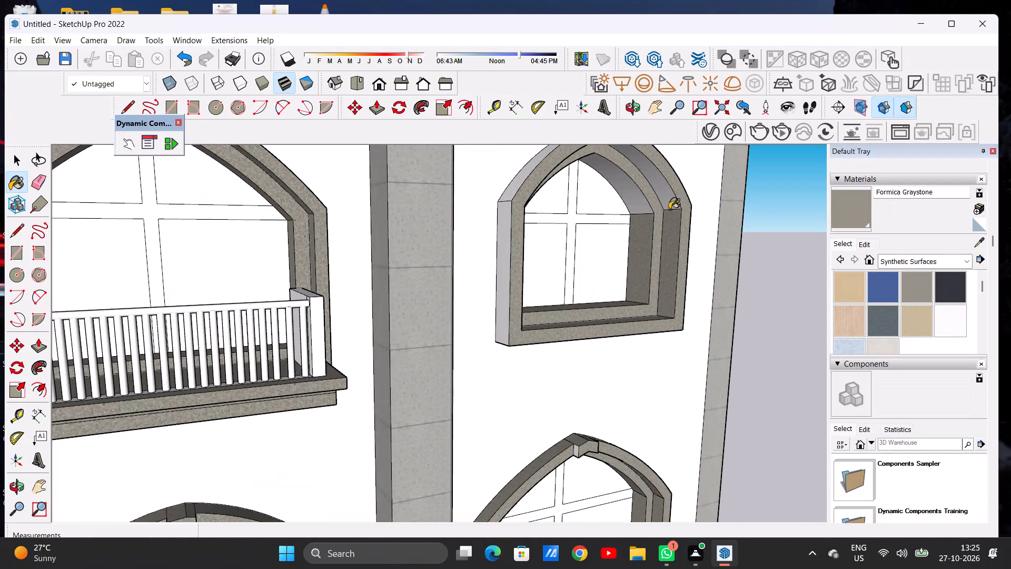
pyautogui.click(667, 204)
pyautogui.click(633, 201)
# Apply Formica Graystone to the keystone's underside faces and front face on the right bay's third-lowest window.
pyautogui.scroll(-4, 519, 226)
pyautogui.moveTo(568, 225); pyautogui.dragTo(526, 189, button='middle')
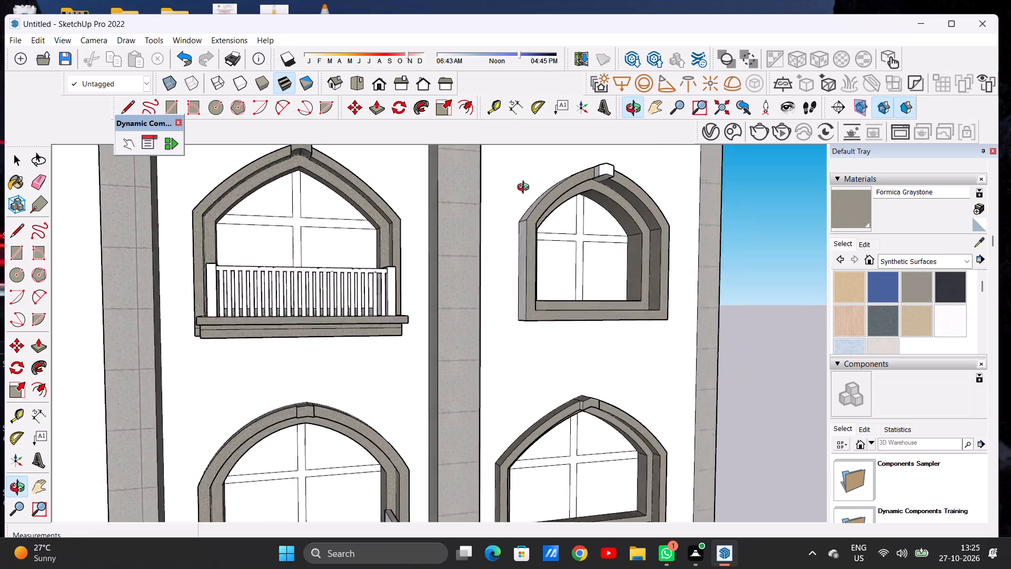
pyautogui.moveTo(526, 189); pyautogui.dragTo(447, 157, button='middle')
pyautogui.scroll(-6, 343, 221)
pyautogui.scroll(6, 547, 193)
pyautogui.scroll(8, 506, 203)
pyautogui.moveTo(457, 199); pyautogui.dragTo(459, 175, button='middle')
pyautogui.scroll(8, 470, 194)
pyautogui.click(455, 204)
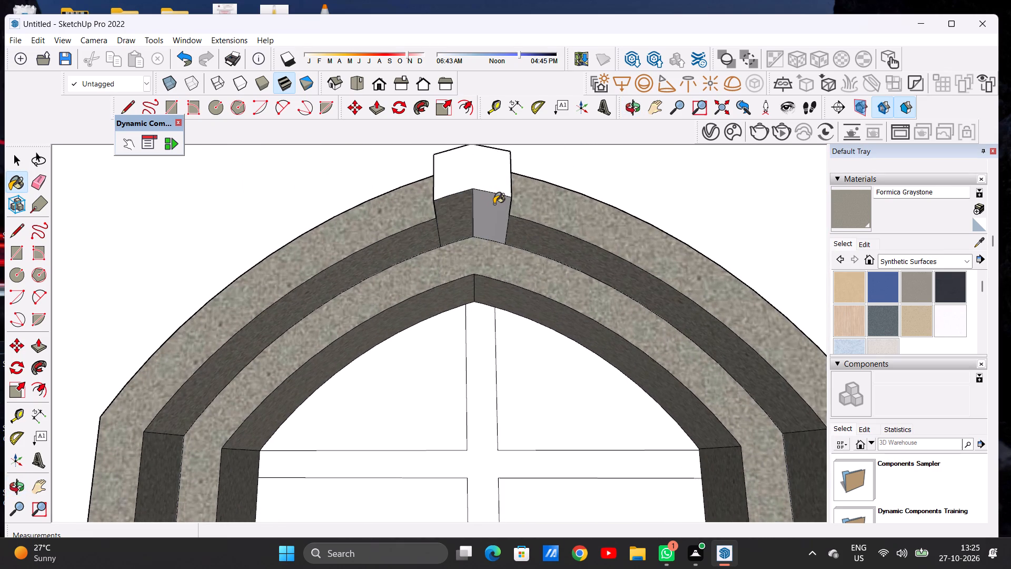
pyautogui.click(494, 204)
pyautogui.click(476, 173)
# Paint the left side, right side and both top faces of the third-lowest window's keystone with Formica Graystone.
pyautogui.moveTo(409, 187); pyautogui.dragTo(510, 327, button='middle')
pyautogui.scroll(3, 491, 282)
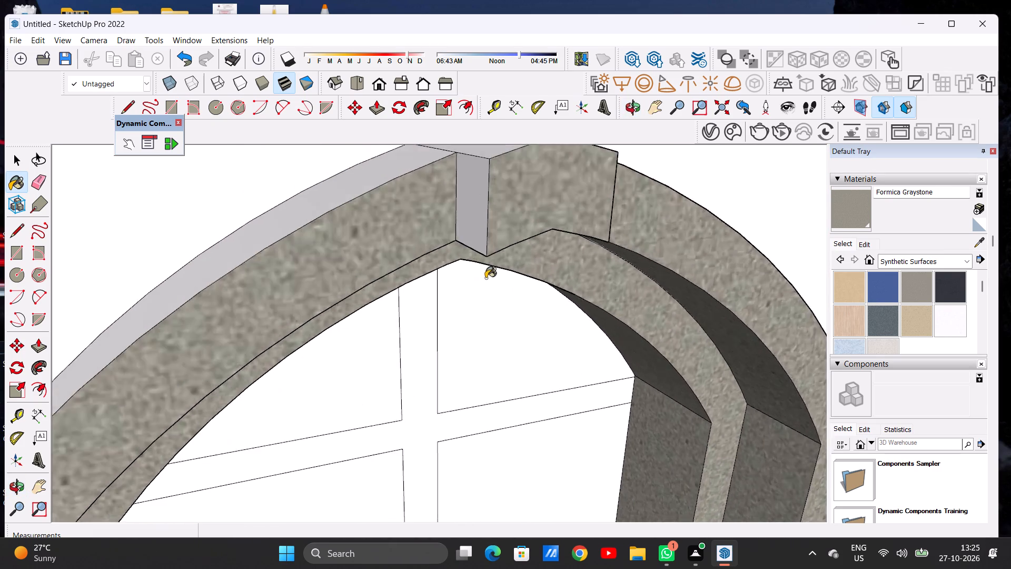
pyautogui.scroll(2, 485, 278)
pyautogui.click(475, 221)
pyautogui.scroll(-7, 441, 245)
pyautogui.moveTo(526, 257); pyautogui.dragTo(322, 351, button='middle')
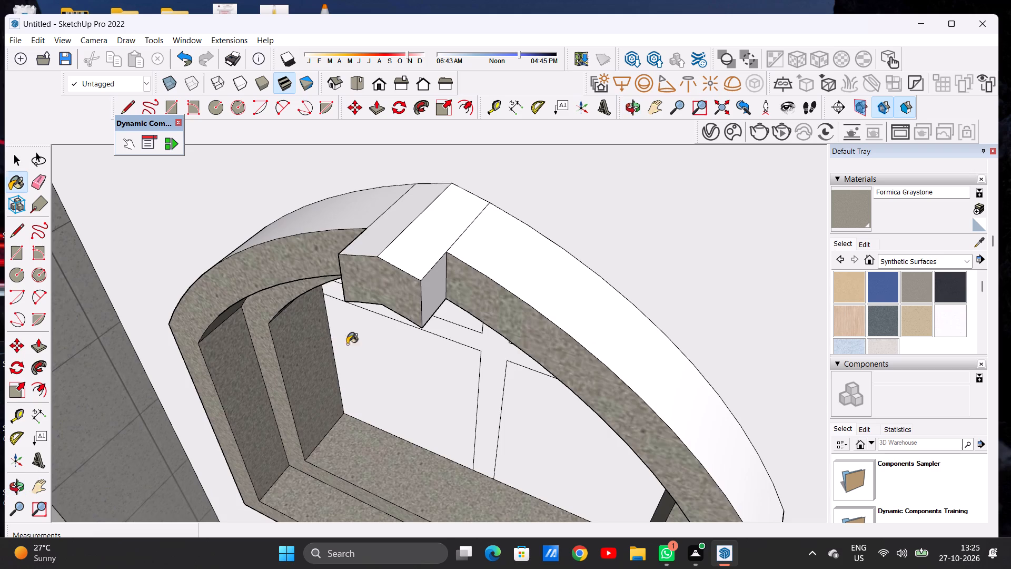
pyautogui.scroll(5, 427, 298)
pyautogui.scroll(-1, 427, 297)
pyautogui.scroll(1, 427, 297)
pyautogui.click(427, 297)
pyautogui.click(397, 252)
pyautogui.click(344, 218)
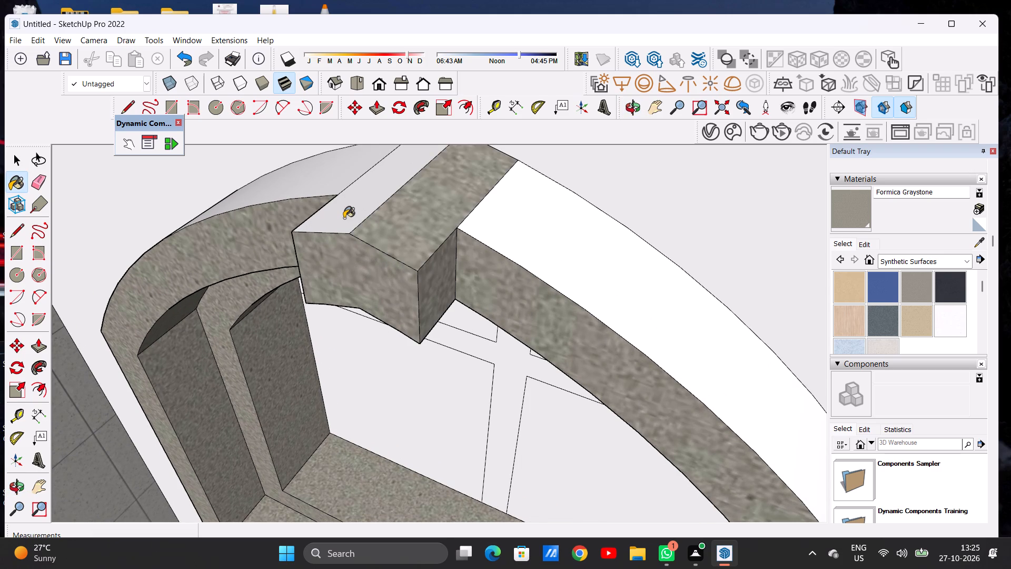
# Apply Formica Graystone to the right and left outer top surfaces of the third-lowest window's arch.
pyautogui.scroll(-7, 380, 241)
pyautogui.scroll(3, 460, 228)
pyautogui.scroll(-1, 460, 228)
pyautogui.scroll(1, 460, 228)
pyautogui.click(460, 228)
pyautogui.scroll(-7, 505, 250)
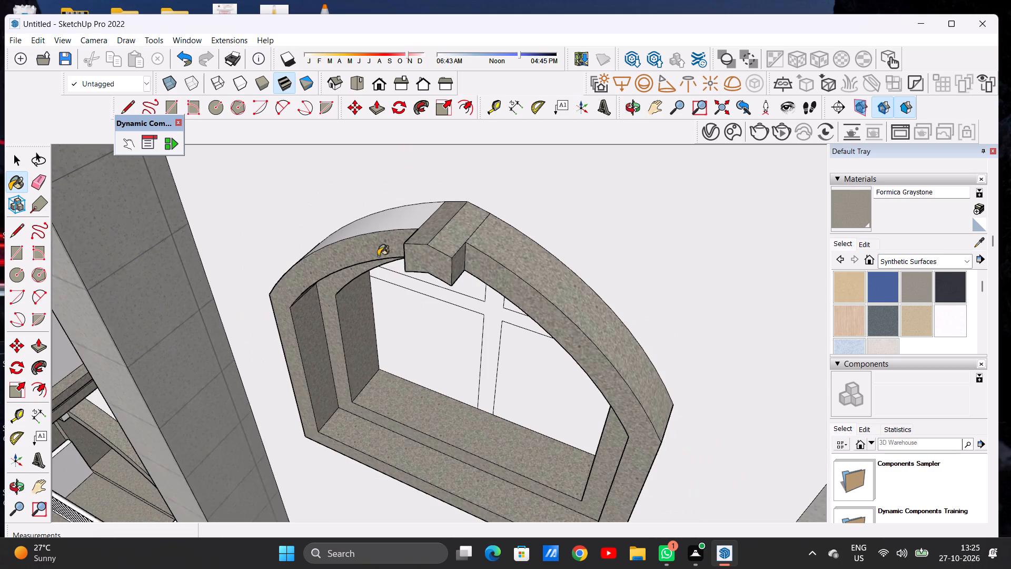
pyautogui.moveTo(378, 256); pyautogui.dragTo(496, 323, button='middle')
pyautogui.scroll(5, 418, 280)
pyautogui.click(422, 266)
pyautogui.scroll(-3, 458, 261)
pyautogui.scroll(1, 463, 261)
pyautogui.scroll(-4, 465, 261)
pyautogui.scroll(1, 479, 261)
pyautogui.scroll(-2, 483, 255)
pyautogui.scroll(1, 483, 255)
pyautogui.scroll(-3, 483, 255)
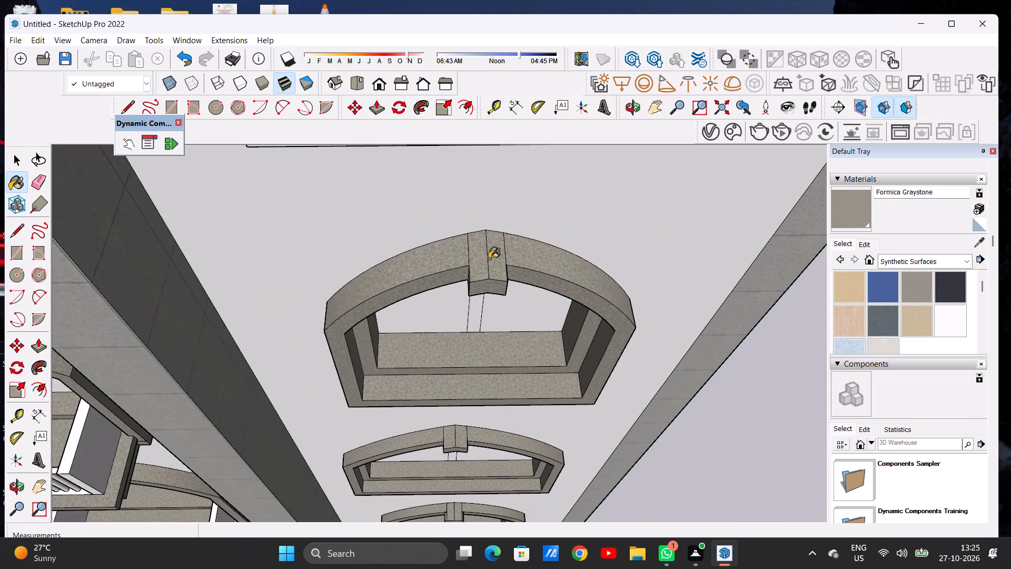
# Paint the left outer side of the third-lowest window frame on the right bay with Formica Graystone.
pyautogui.scroll(-5, 489, 259)
pyautogui.moveTo(444, 326); pyautogui.dragTo(472, 204, button='middle')
pyautogui.scroll(5, 388, 296)
pyautogui.moveTo(361, 308); pyautogui.dragTo(477, 282, button='middle')
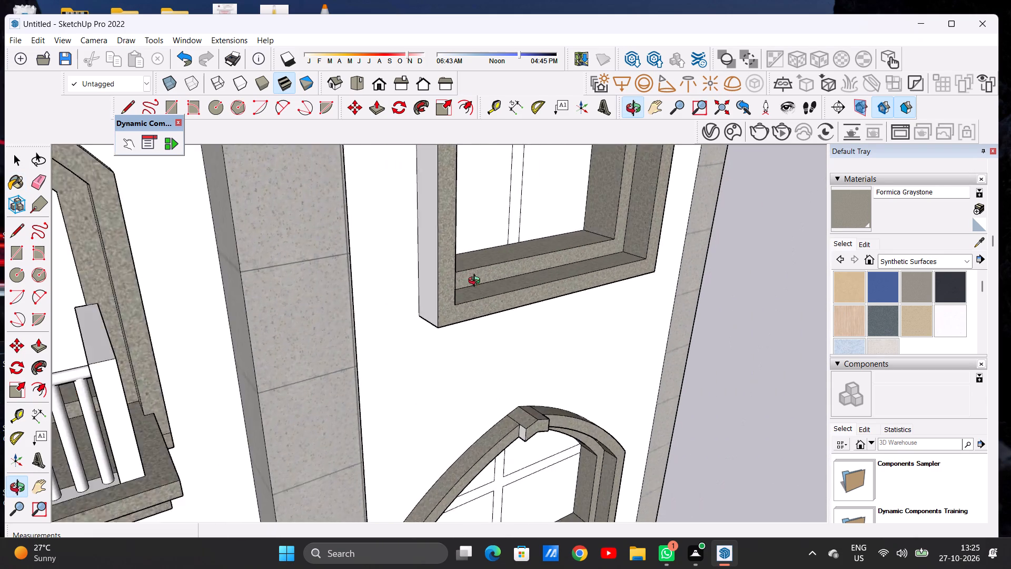
pyautogui.moveTo(477, 282); pyautogui.dragTo(504, 277, button='middle')
pyautogui.scroll(2, 459, 289)
pyautogui.scroll(-1, 453, 289)
pyautogui.scroll(2, 453, 289)
pyautogui.click(440, 290)
# Apply Formica Graystone to the right outer side of the right bay's third-lowest window frame.
pyautogui.scroll(-9, 295, 304)
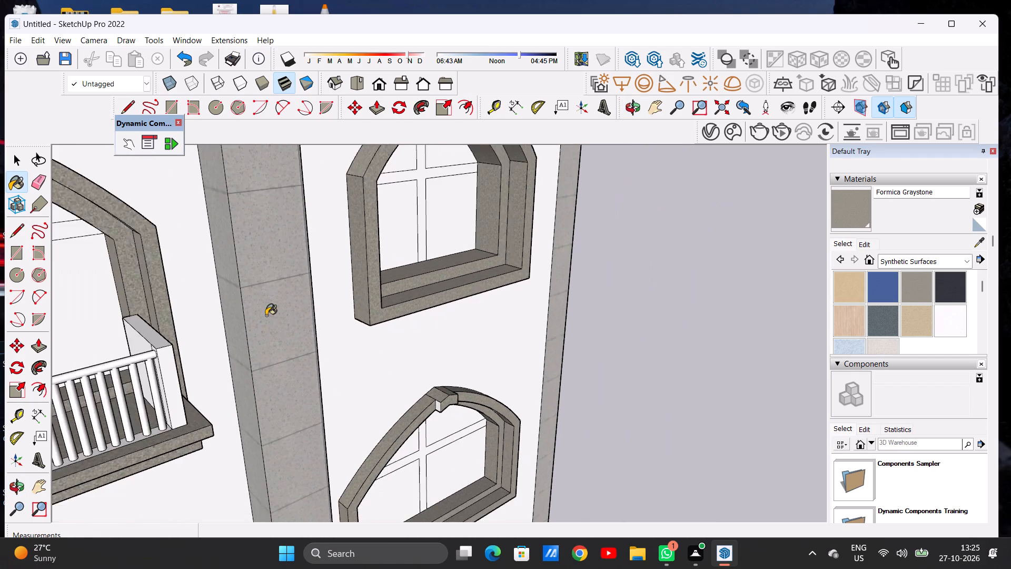
pyautogui.scroll(-10, 266, 316)
pyautogui.moveTo(455, 299); pyautogui.dragTo(190, 279, button='middle')
pyautogui.scroll(-5, 356, 256)
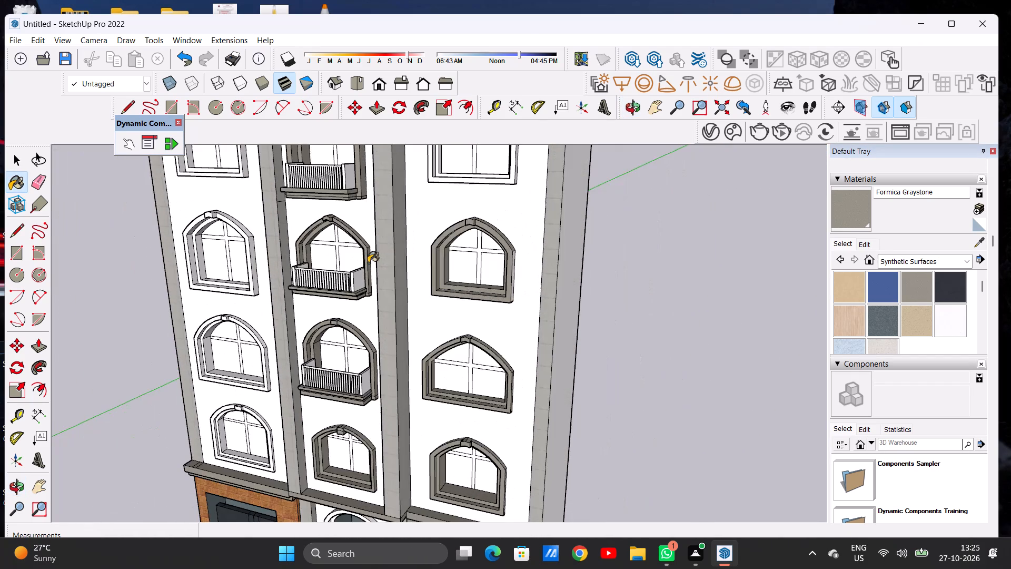
pyautogui.moveTo(466, 266); pyautogui.dragTo(323, 273, button='middle')
pyautogui.scroll(8, 483, 286)
pyautogui.scroll(-1, 464, 280)
pyautogui.scroll(1, 464, 280)
pyautogui.scroll(-2, 464, 280)
pyautogui.scroll(2, 464, 280)
pyautogui.click(474, 271)
# Paint the bottom underside of the right bay's third-lowest window frame with Formica Graystone.
pyautogui.scroll(-7, 472, 276)
pyautogui.moveTo(413, 349); pyautogui.dragTo(526, 236, button='middle')
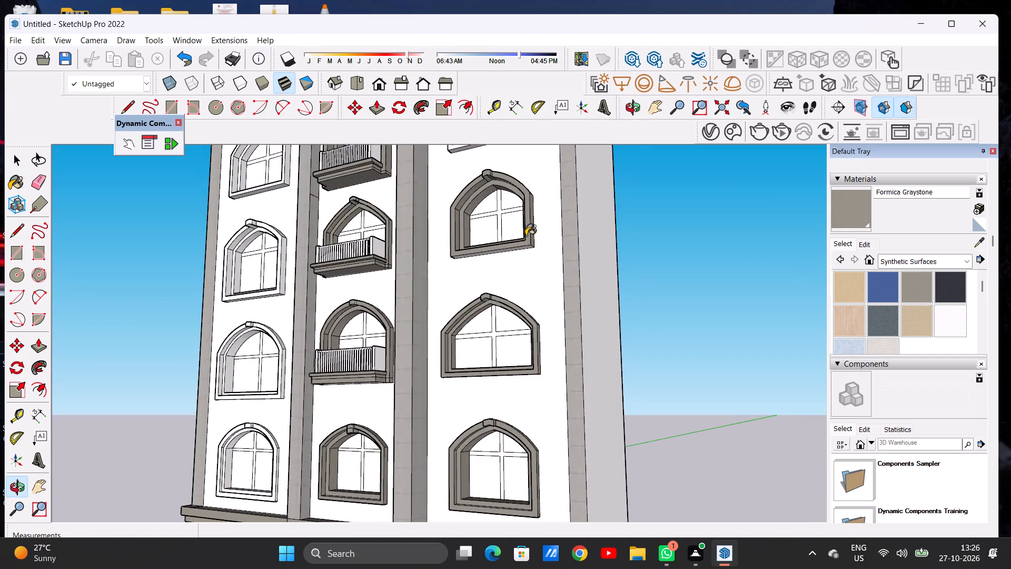
pyautogui.scroll(6, 527, 249)
pyautogui.moveTo(508, 286); pyautogui.dragTo(521, 210, button='middle')
pyautogui.scroll(12, 522, 211)
pyautogui.scroll(-1, 526, 221)
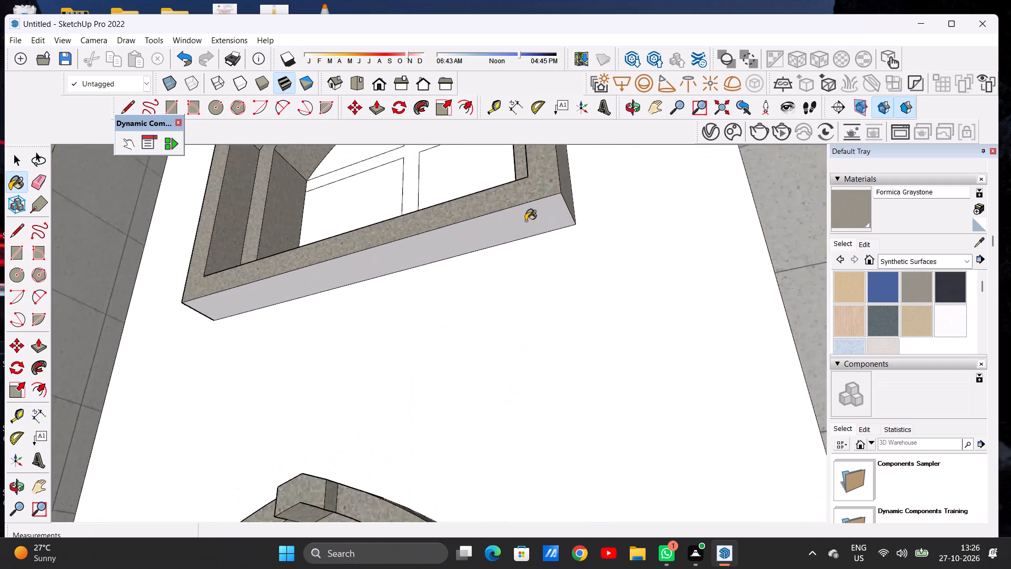
pyautogui.click(519, 219)
# Paint the outer front face, left outer recess and lower outer recess of the right bay's top window with Formica Graystone.
pyautogui.scroll(-16, 497, 239)
pyautogui.moveTo(438, 251); pyautogui.dragTo(501, 346, button='middle')
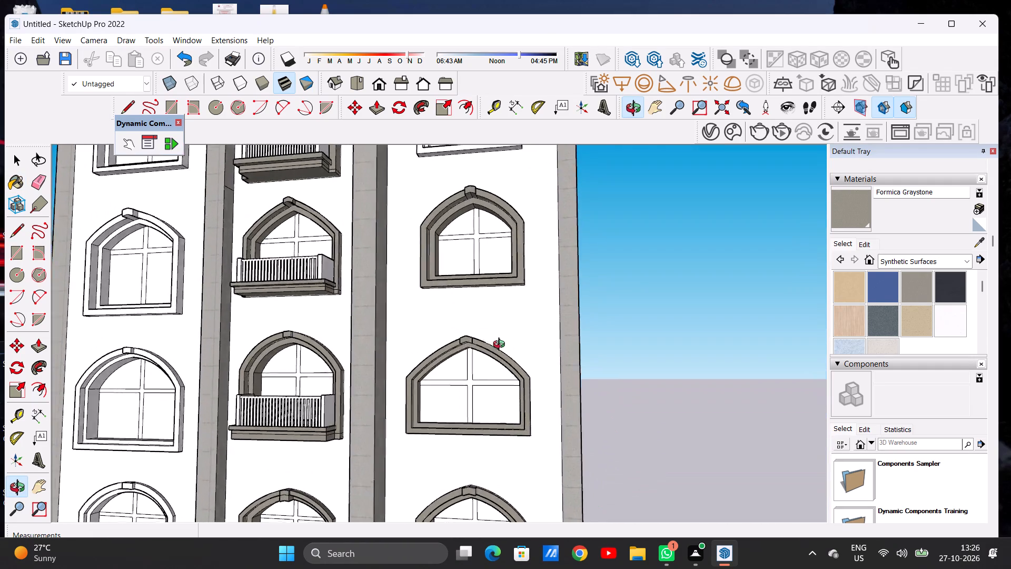
pyautogui.moveTo(501, 346); pyautogui.dragTo(520, 360, button='middle')
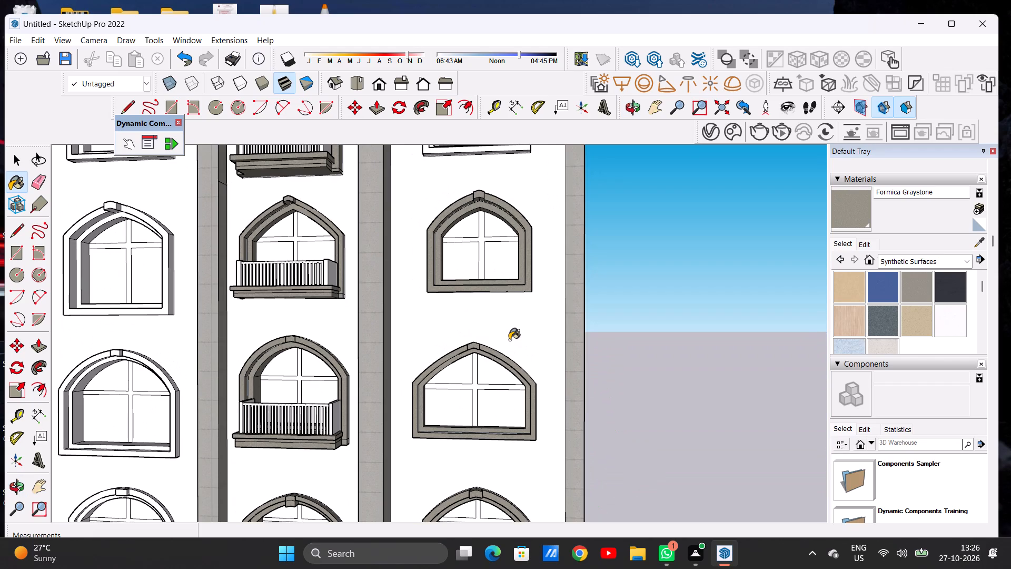
pyautogui.scroll(-11, 481, 312)
pyautogui.scroll(10, 476, 227)
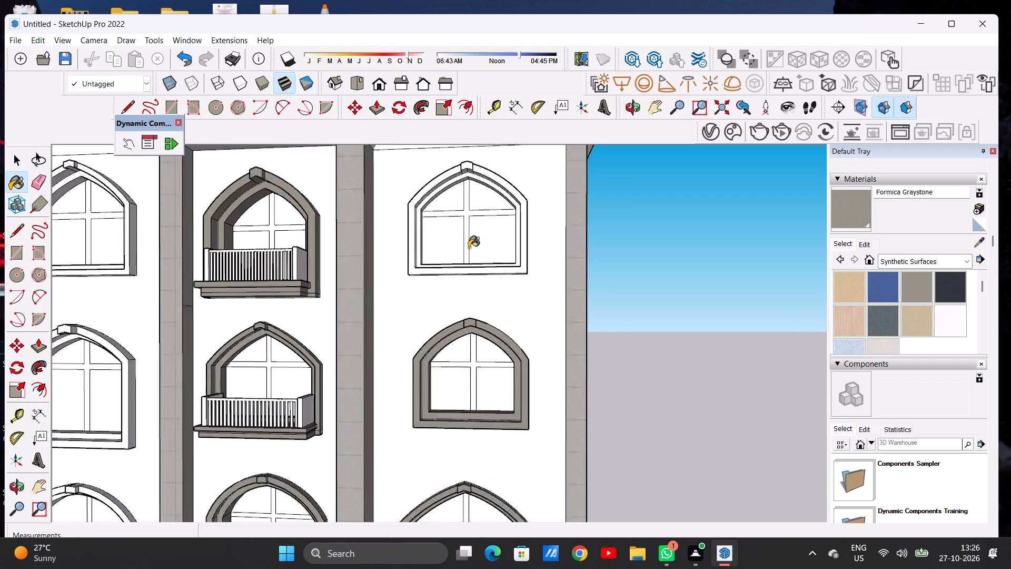
pyautogui.scroll(9, 469, 248)
pyautogui.click(470, 273)
pyautogui.moveTo(460, 271); pyautogui.dragTo(325, 328, button='middle')
pyautogui.scroll(8, 365, 256)
pyautogui.click(365, 254)
pyautogui.click(383, 279)
pyautogui.click(385, 286)
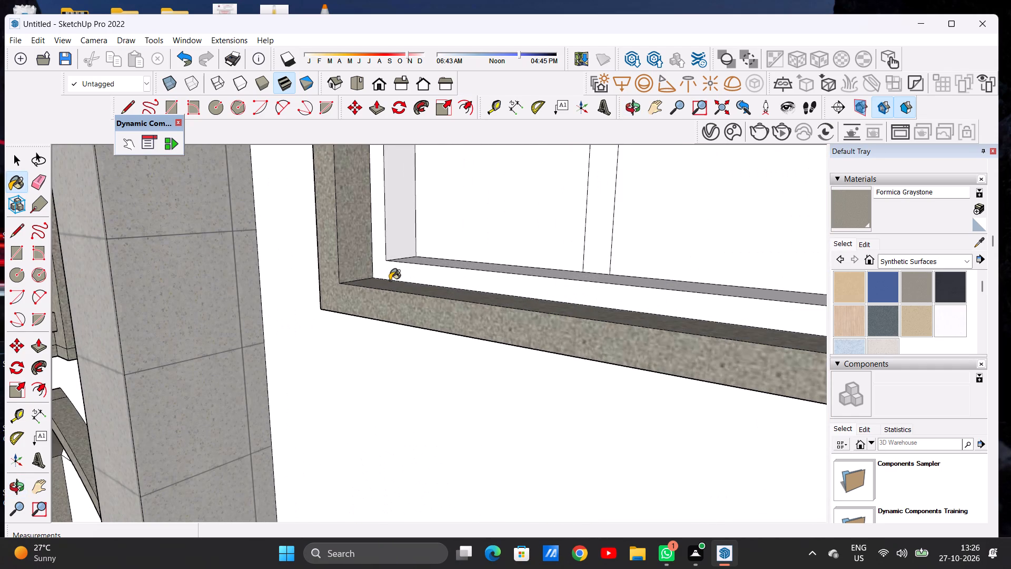
# Apply Formica Graystone to the top window's inner frame face, inner sill and left inner jamb.
pyautogui.scroll(5, 391, 278)
pyautogui.click(401, 271)
pyautogui.click(424, 248)
pyautogui.click(400, 233)
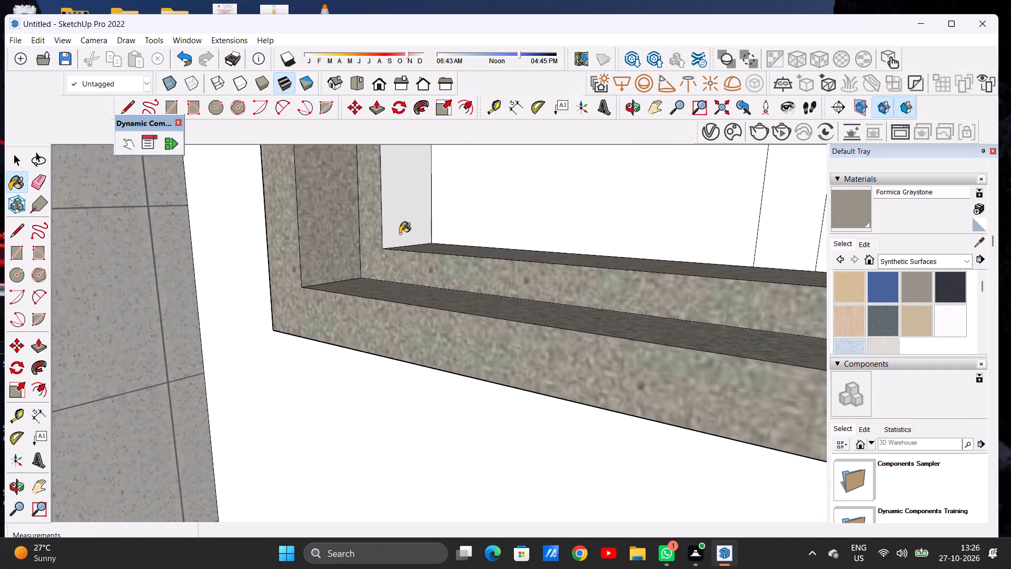
# Paint the outer and inner right recesses of the right bay's top window with Formica Graystone.
pyautogui.scroll(-20, 403, 270)
pyautogui.scroll(-4, 403, 270)
pyautogui.moveTo(414, 279); pyautogui.dragTo(707, 284, button='middle')
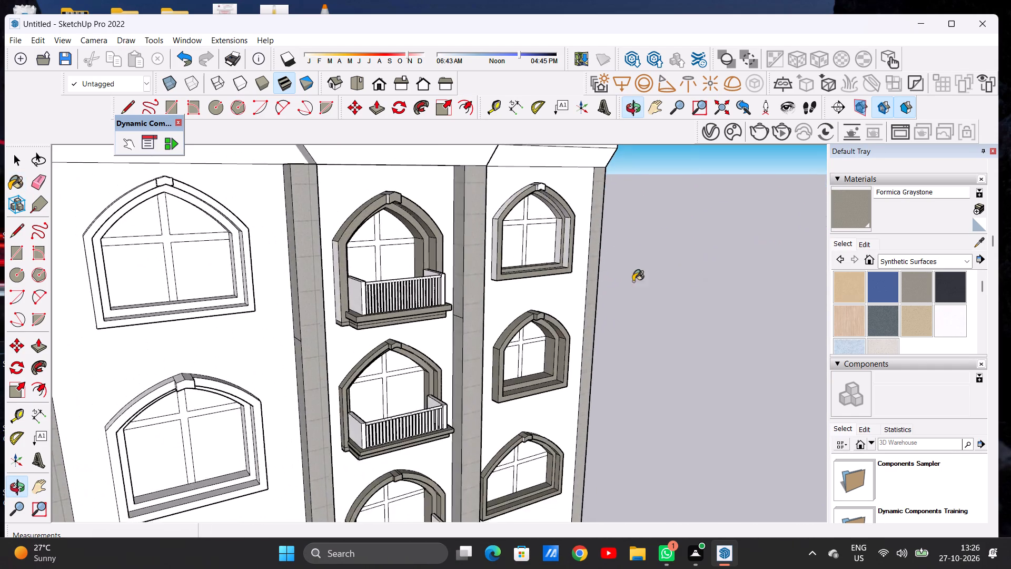
pyautogui.scroll(14, 544, 268)
pyautogui.click(593, 250)
pyautogui.click(567, 247)
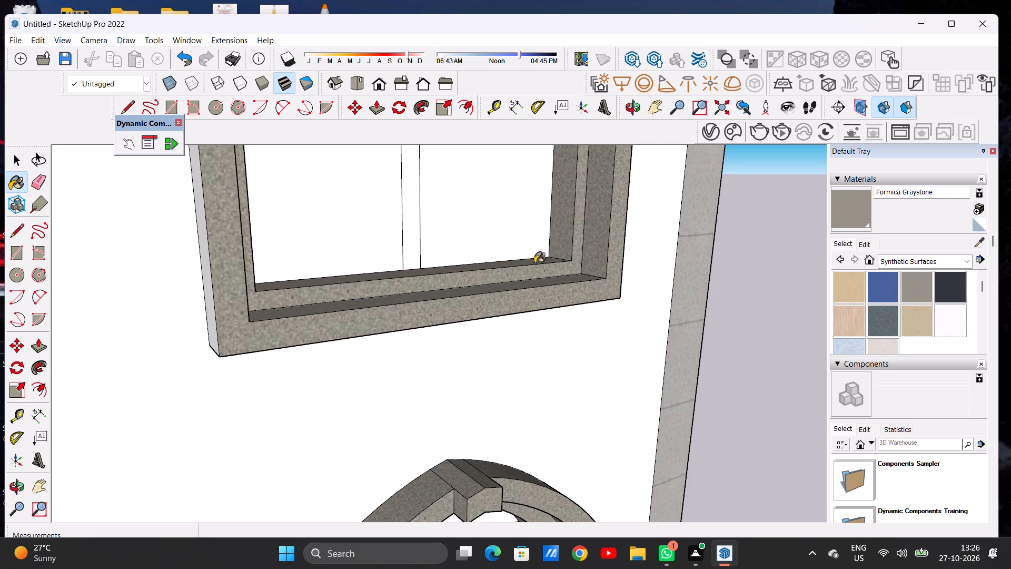
# Apply Formica Graystone to the right outer side and right outer arch top of the right bay's top window.
pyautogui.scroll(-8, 519, 271)
pyautogui.moveTo(568, 272); pyautogui.dragTo(366, 271, button='middle')
pyautogui.scroll(-6, 366, 267)
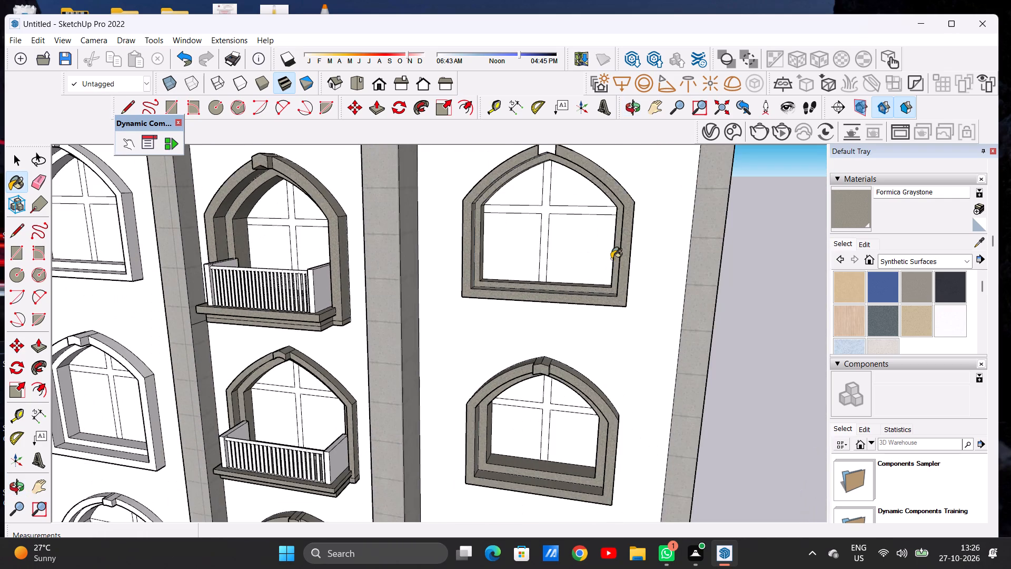
pyautogui.moveTo(590, 259); pyautogui.dragTo(432, 266, button='middle')
pyautogui.scroll(6, 552, 252)
pyautogui.click(510, 263)
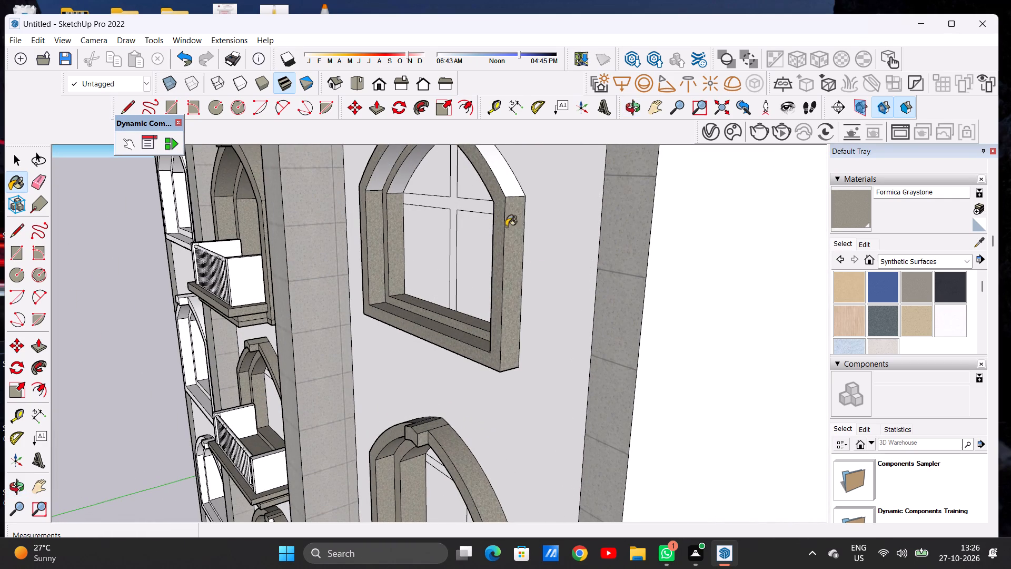
pyautogui.click(507, 187)
# Paint the left outer arch top and left outer side of the right bay's top window with Formica Graystone.
pyautogui.scroll(-7, 498, 251)
pyautogui.moveTo(440, 318); pyautogui.dragTo(558, 319, button='middle')
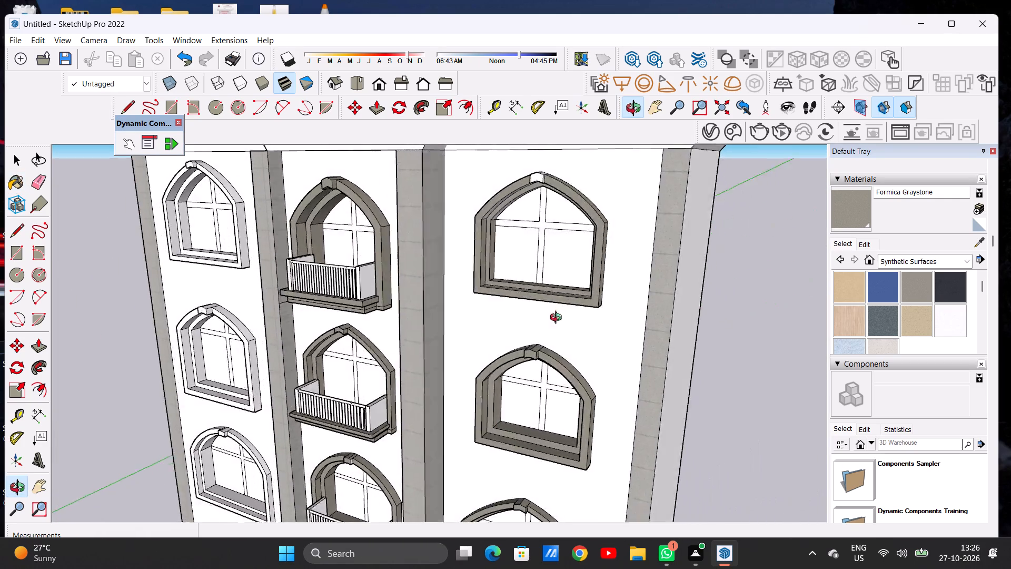
pyautogui.moveTo(558, 319); pyautogui.dragTo(645, 319, button='middle')
pyautogui.moveTo(507, 266); pyautogui.dragTo(687, 335, button='middle')
pyautogui.scroll(16, 511, 194)
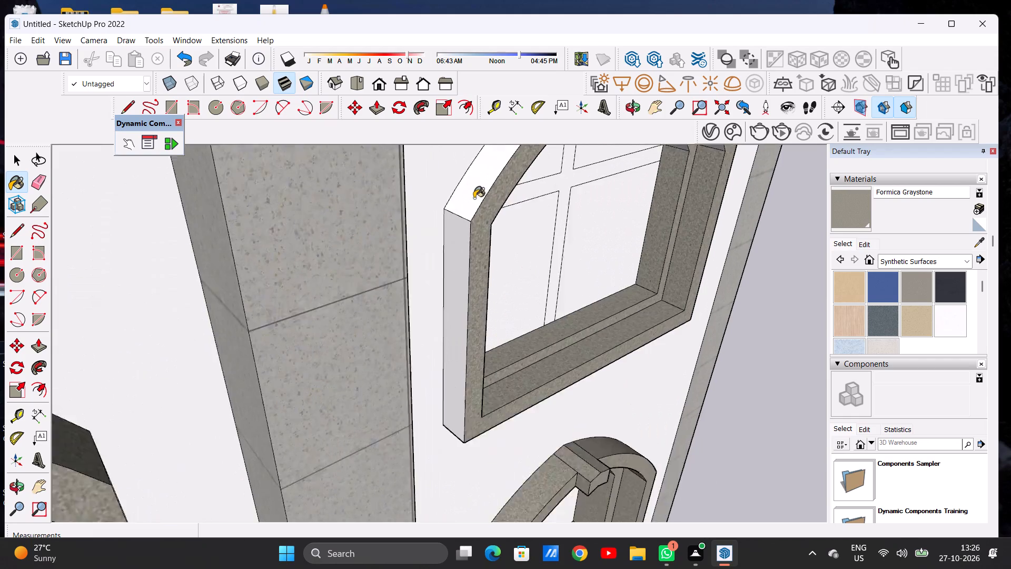
pyautogui.scroll(1, 474, 198)
pyautogui.click(471, 200)
pyautogui.click(460, 233)
# Apply Formica Graystone to the front face and both top faces of the top window's keystone.
pyautogui.scroll(-14, 437, 260)
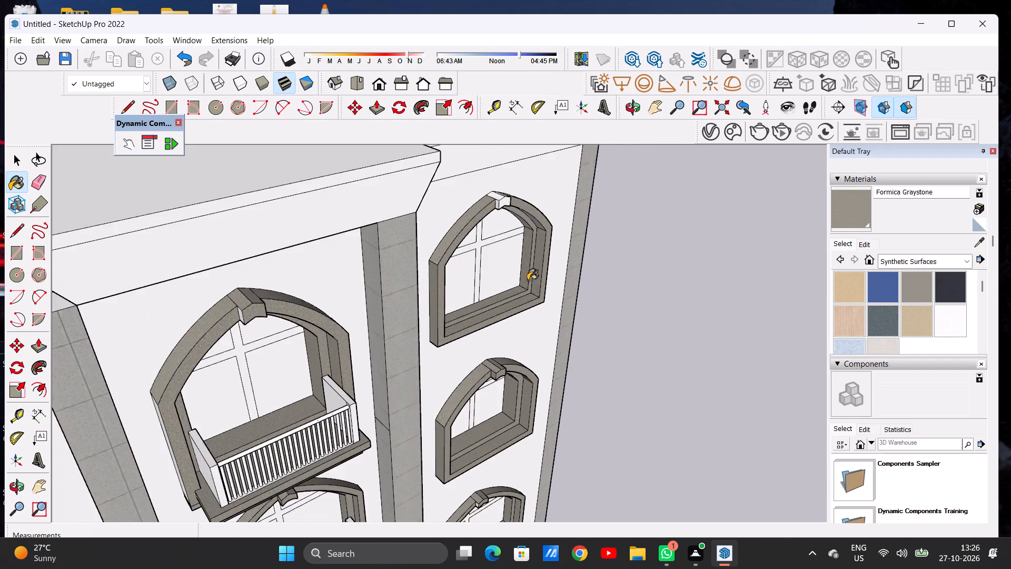
pyautogui.moveTo(527, 274); pyautogui.dragTo(332, 283, button='middle')
pyautogui.scroll(15, 561, 237)
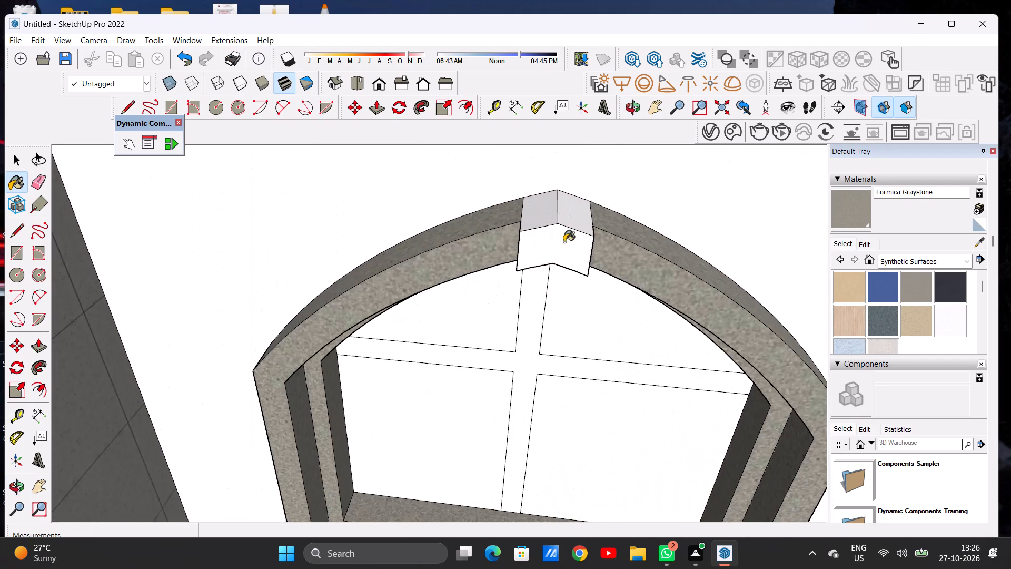
pyautogui.click(565, 242)
pyautogui.click(543, 215)
pyautogui.click(565, 214)
# Paint both outer arch undersides and both keystone underside faces of the right bay's top window with Formica Graystone.
pyautogui.scroll(-4, 547, 250)
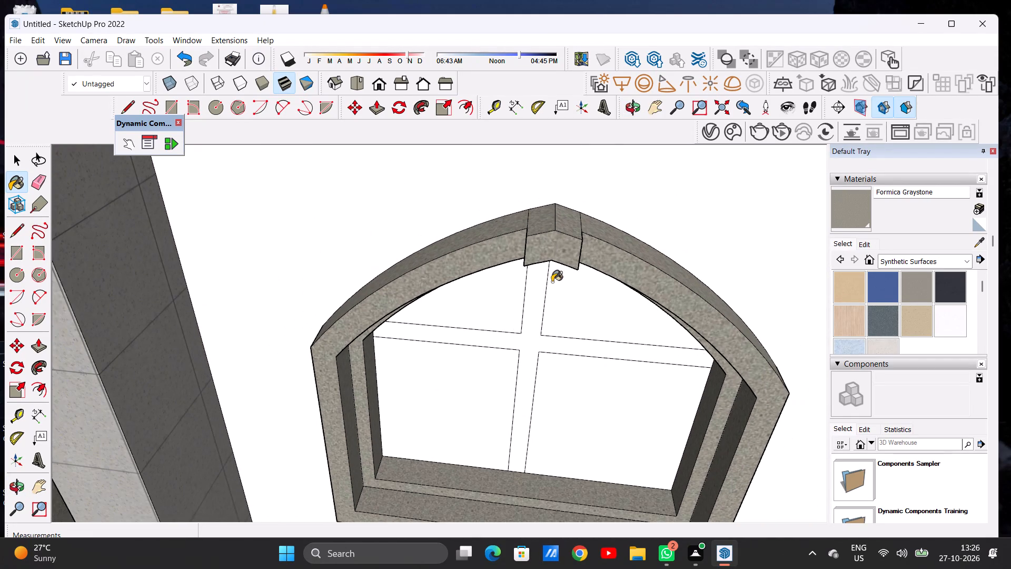
pyautogui.moveTo(547, 319); pyautogui.dragTo(564, 214, button='middle')
pyautogui.moveTo(549, 302); pyautogui.dragTo(543, 176, button='middle')
pyautogui.scroll(6, 539, 250)
pyautogui.click(475, 249)
pyautogui.click(603, 230)
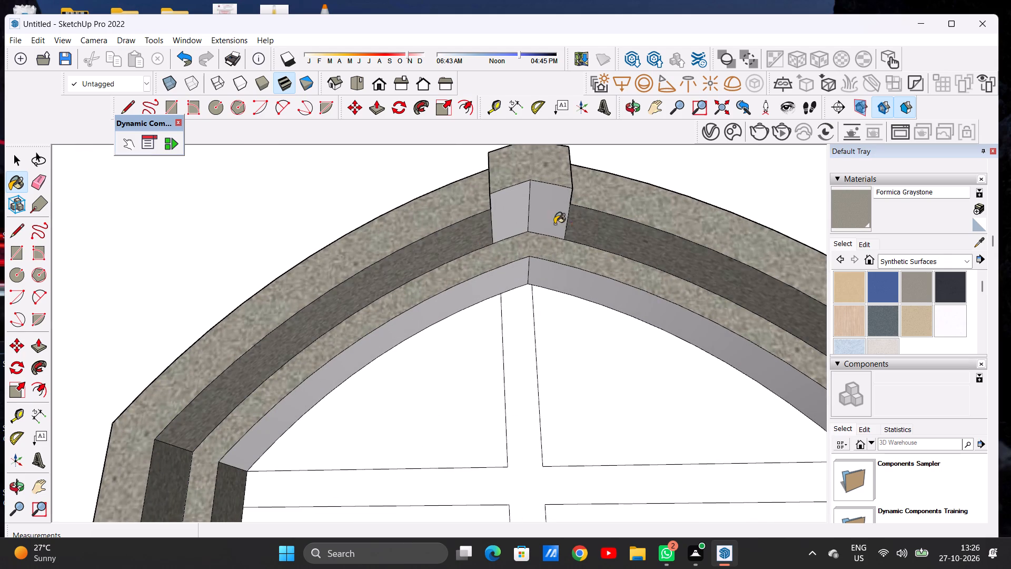
pyautogui.click(546, 224)
pyautogui.click(499, 224)
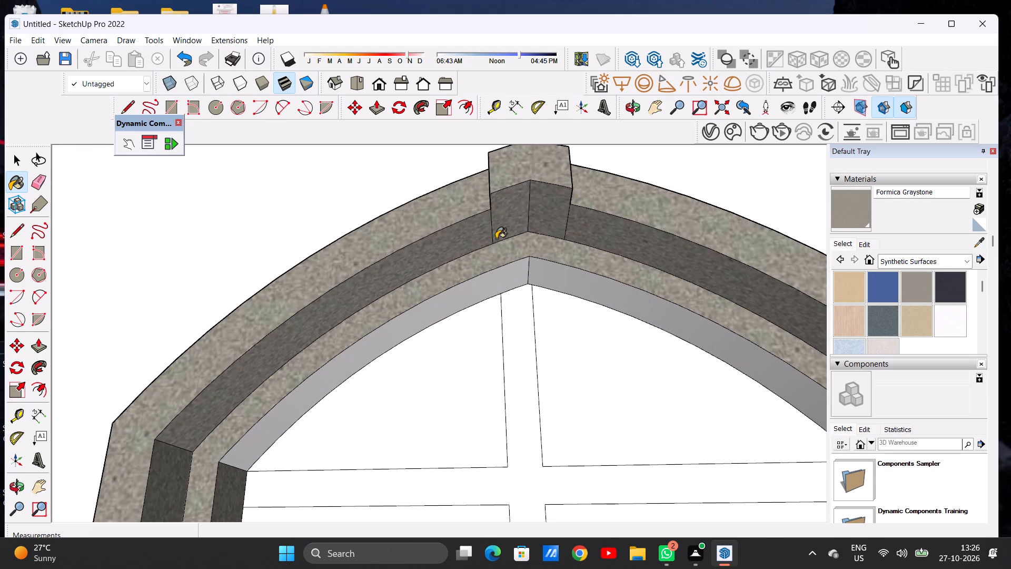
# Apply Formica Graystone to the left and right inner arch undersides of the right bay's top window.
pyautogui.scroll(-14, 496, 239)
pyautogui.scroll(14, 520, 261)
pyautogui.scroll(-1, 493, 228)
pyautogui.scroll(1, 493, 228)
pyautogui.click(472, 202)
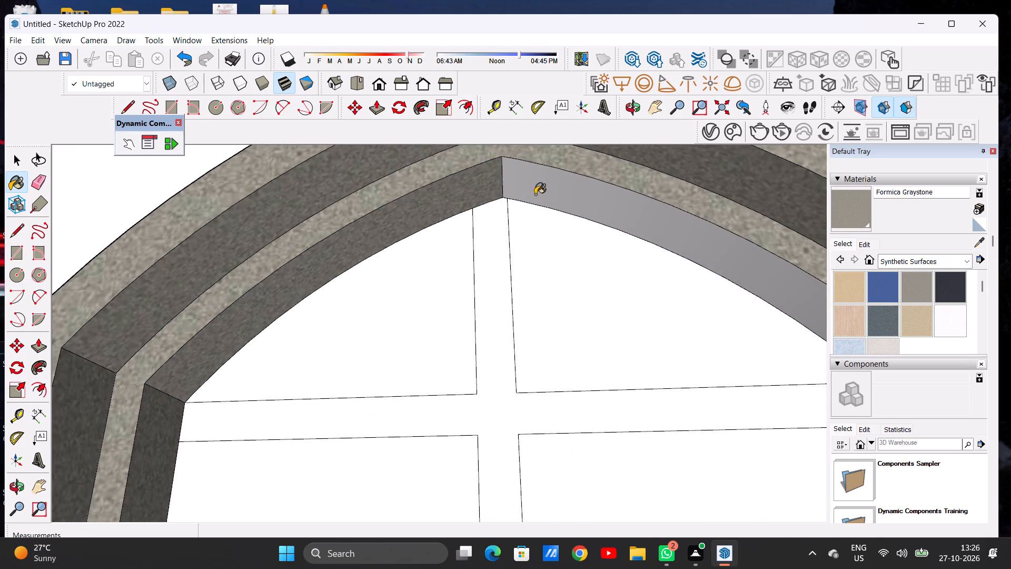
pyautogui.click(537, 194)
# Paint the bottom underside of the right bay's top window frame with Formica Graystone.
pyautogui.scroll(-15, 520, 226)
pyautogui.moveTo(522, 251); pyautogui.dragTo(501, 446, button='middle')
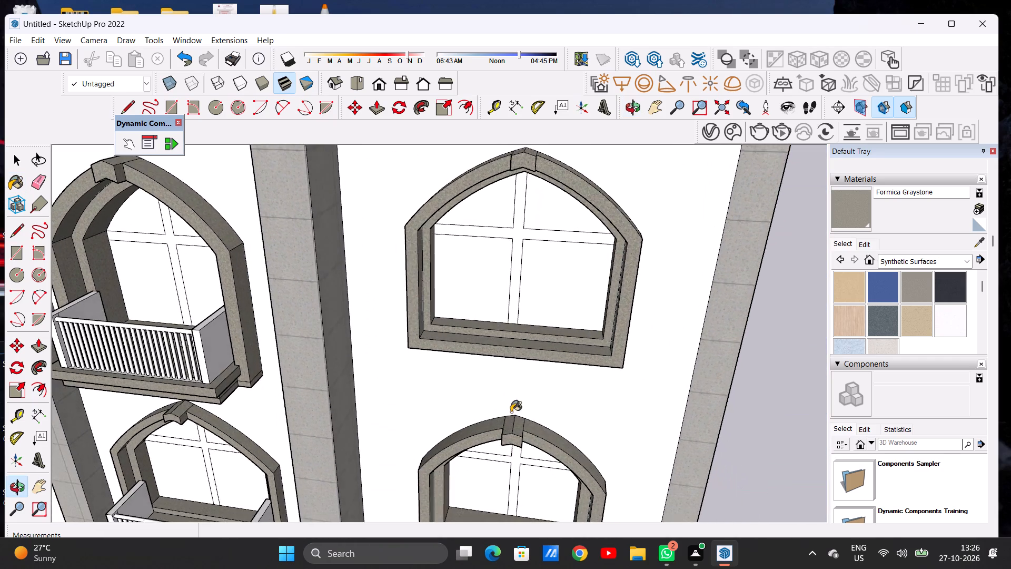
pyautogui.scroll(8, 591, 338)
pyautogui.moveTo(494, 337); pyautogui.dragTo(478, 173, button='middle')
pyautogui.moveTo(483, 318); pyautogui.dragTo(498, 234, button='middle')
pyautogui.scroll(2, 499, 321)
pyautogui.scroll(-1, 499, 322)
pyautogui.scroll(3, 499, 322)
pyautogui.click(492, 300)
# Apply Formica Graystone to the left and right sides of the top window's keystone on the right bay.
pyautogui.scroll(-13, 494, 304)
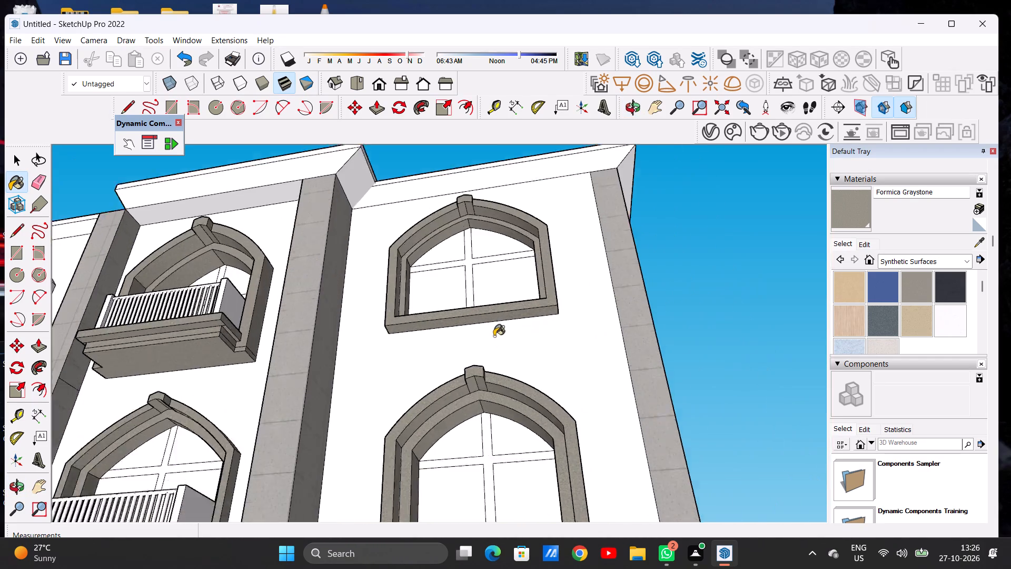
pyautogui.scroll(-2, 494, 336)
pyautogui.moveTo(478, 272); pyautogui.dragTo(751, 398, button='middle')
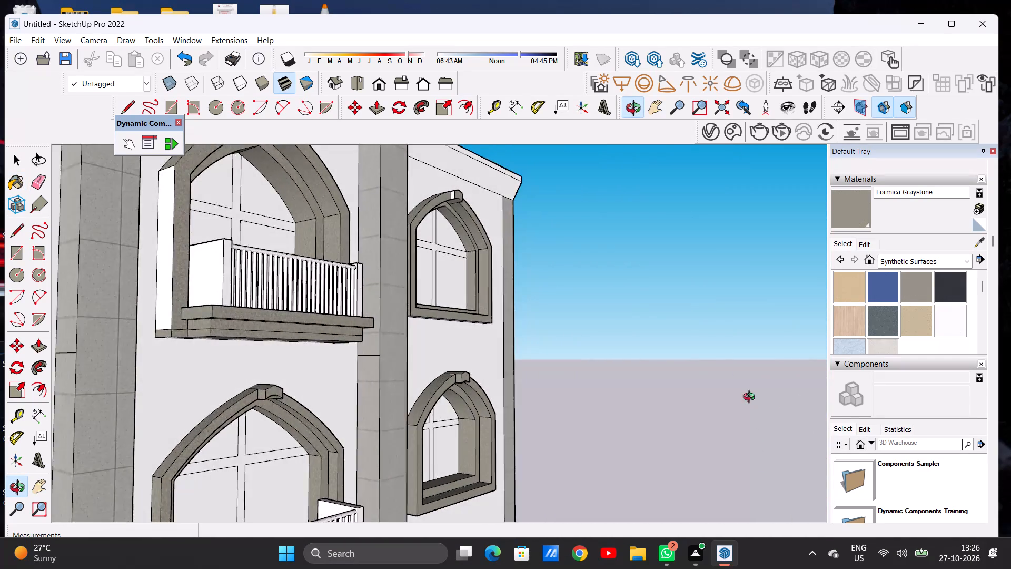
pyautogui.moveTo(751, 398); pyautogui.dragTo(627, 496, button='middle')
pyautogui.scroll(14, 411, 145)
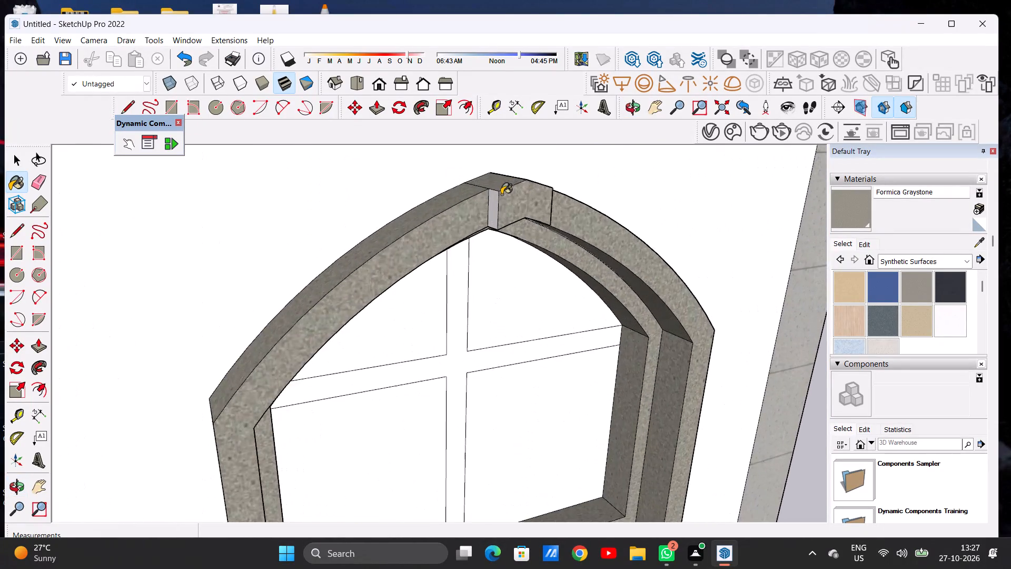
pyautogui.scroll(8, 501, 194)
pyautogui.click(490, 204)
pyautogui.scroll(-5, 469, 199)
pyautogui.moveTo(621, 203); pyautogui.dragTo(273, 233, button='middle')
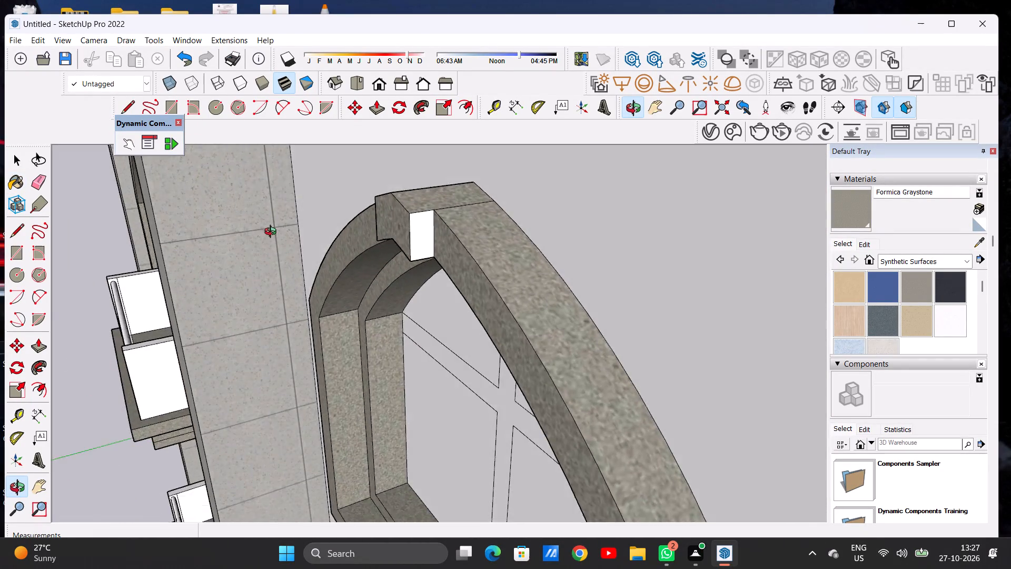
pyautogui.moveTo(273, 233); pyautogui.dragTo(309, 239, button='middle')
pyautogui.middleClick(312, 239)
pyautogui.scroll(6, 445, 237)
pyautogui.click(447, 237)
# Paint the left inner jamb, inner sill and inner frame face of the left bay's lowest window with Formica Graystone.
pyautogui.scroll(-12, 457, 224)
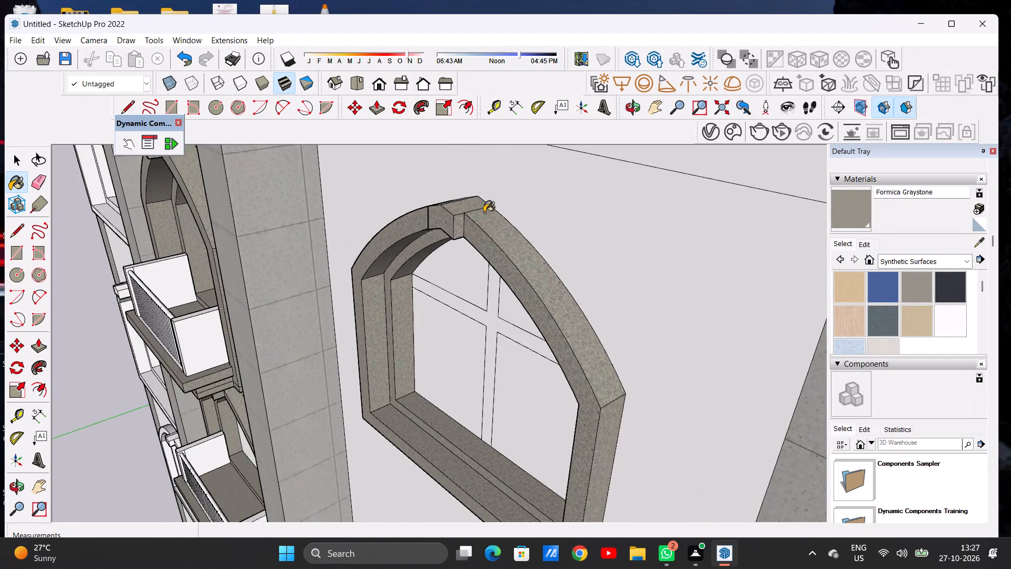
pyautogui.scroll(-16, 484, 212)
pyautogui.moveTo(415, 293); pyautogui.dragTo(550, 231, button='middle')
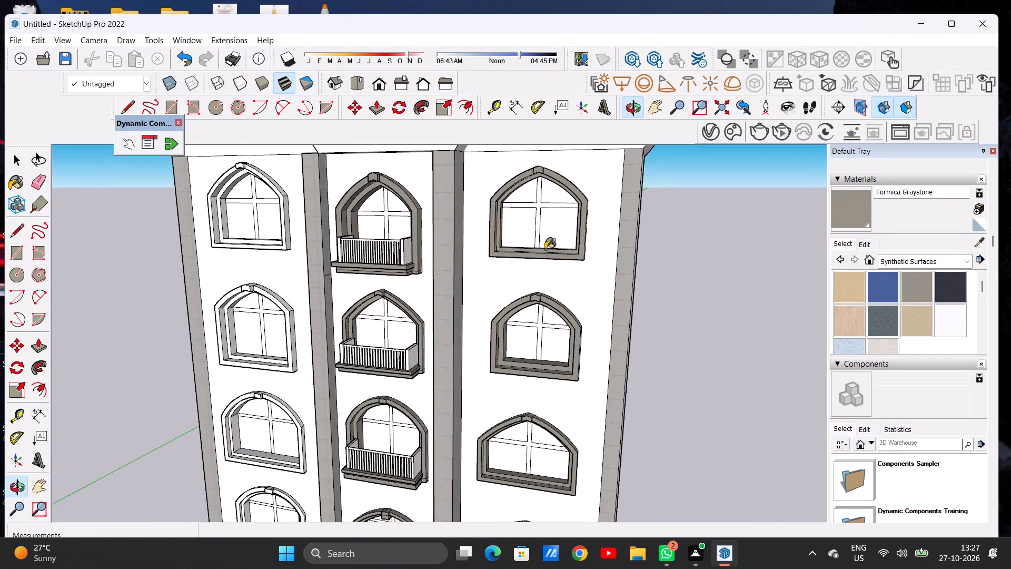
pyautogui.scroll(-12, 544, 249)
pyautogui.moveTo(511, 345); pyautogui.dragTo(549, 315, button='middle')
pyautogui.scroll(12, 434, 382)
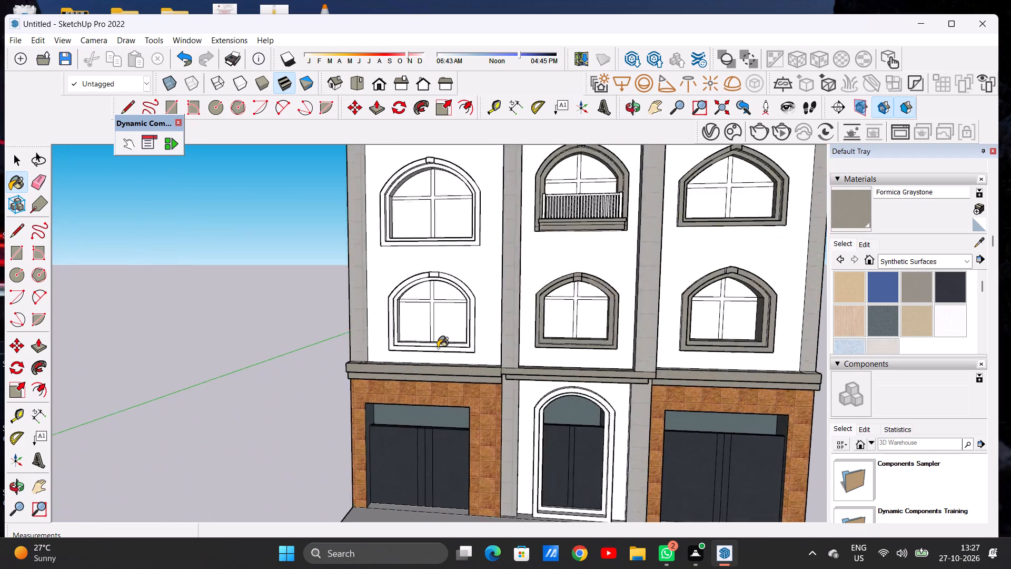
pyautogui.scroll(12, 438, 348)
pyautogui.moveTo(428, 303); pyautogui.dragTo(336, 357, button='middle')
pyautogui.scroll(7, 336, 357)
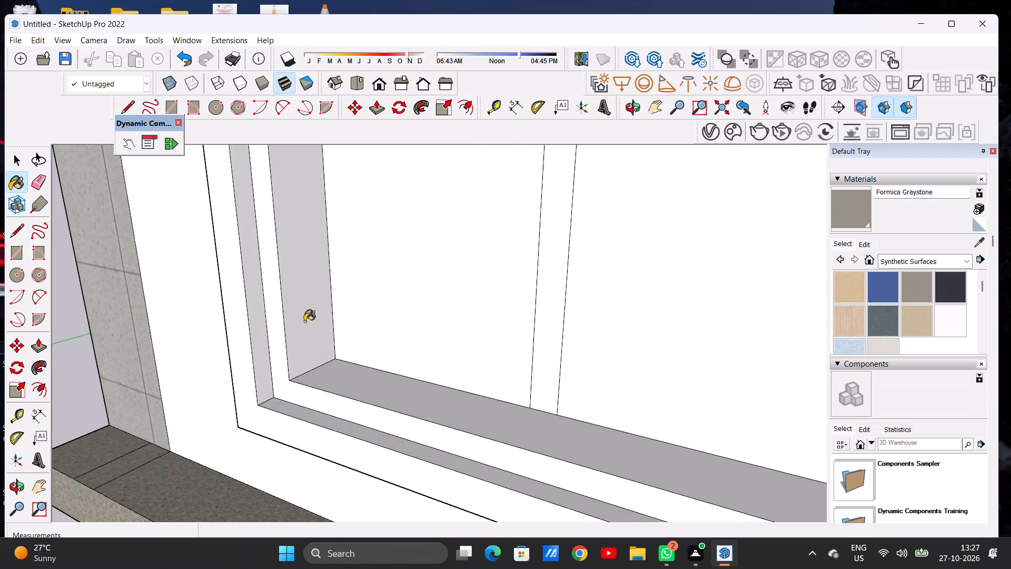
pyautogui.click(304, 321)
pyautogui.click(351, 376)
pyautogui.click(335, 403)
# Apply Formica Graystone to the right inner jamb of the left bay's lowest window.
pyautogui.scroll(-7, 338, 354)
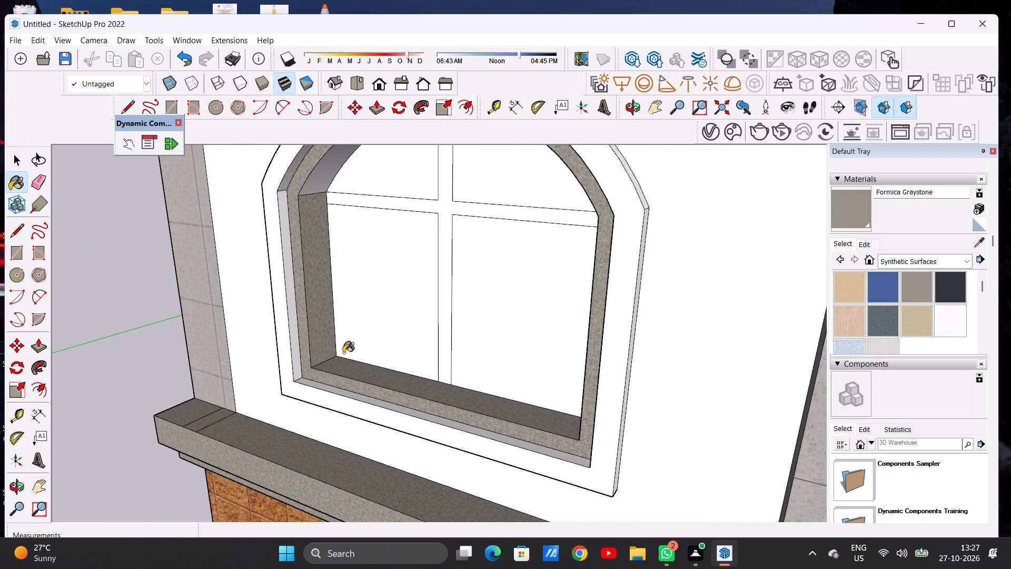
pyautogui.moveTo(343, 365); pyautogui.dragTo(582, 313, button='middle')
pyautogui.scroll(6, 559, 318)
pyautogui.click(557, 318)
# Paint all three segments of the inner arch underside on the left bay's lowest window with Formica Graystone.
pyautogui.scroll(-12, 515, 340)
pyautogui.moveTo(501, 353); pyautogui.dragTo(443, 185, button='middle')
pyautogui.scroll(7, 429, 190)
pyautogui.scroll(-1, 423, 206)
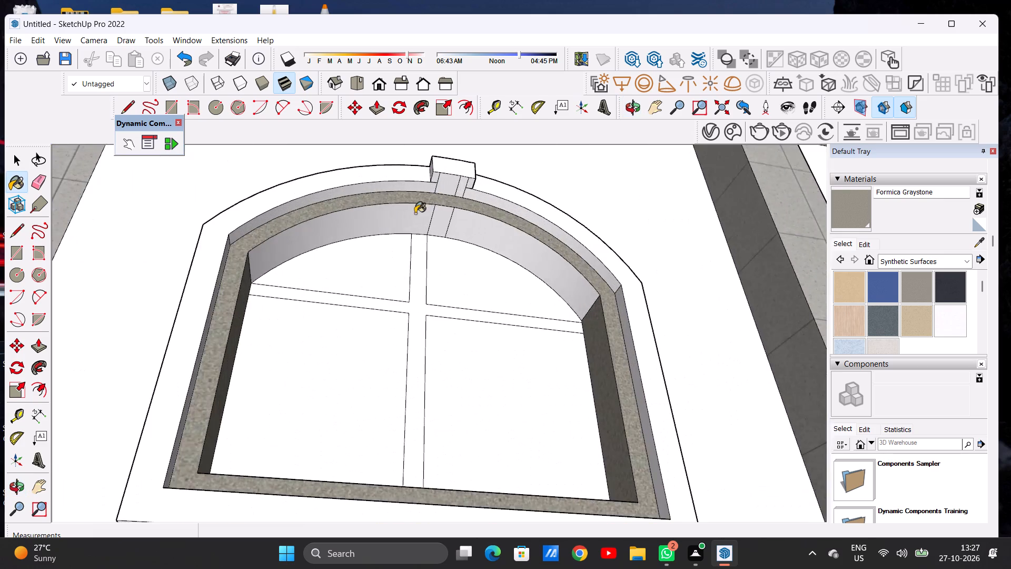
pyautogui.scroll(9, 414, 215)
pyautogui.click(393, 218)
pyautogui.click(470, 215)
pyautogui.click(520, 228)
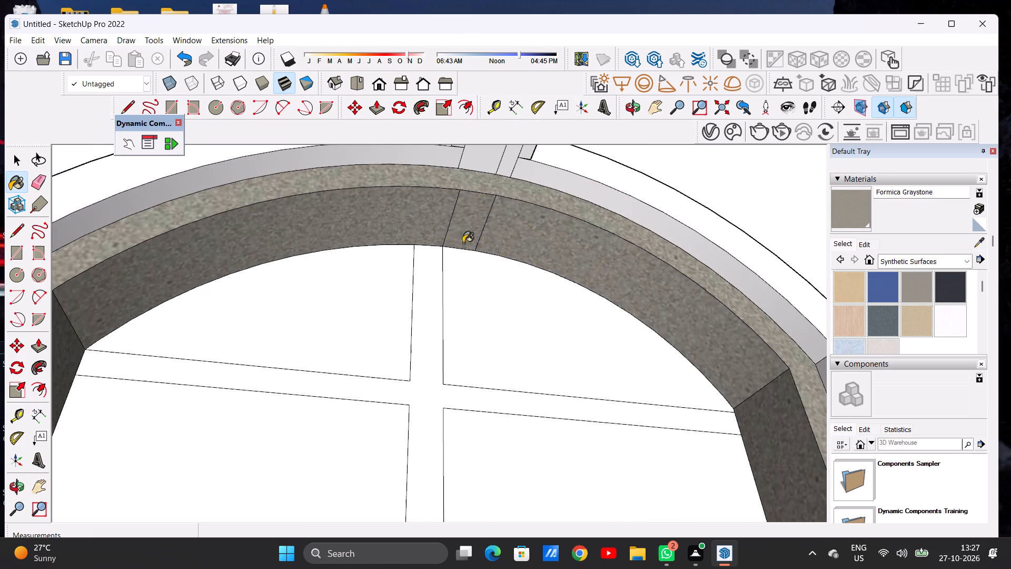
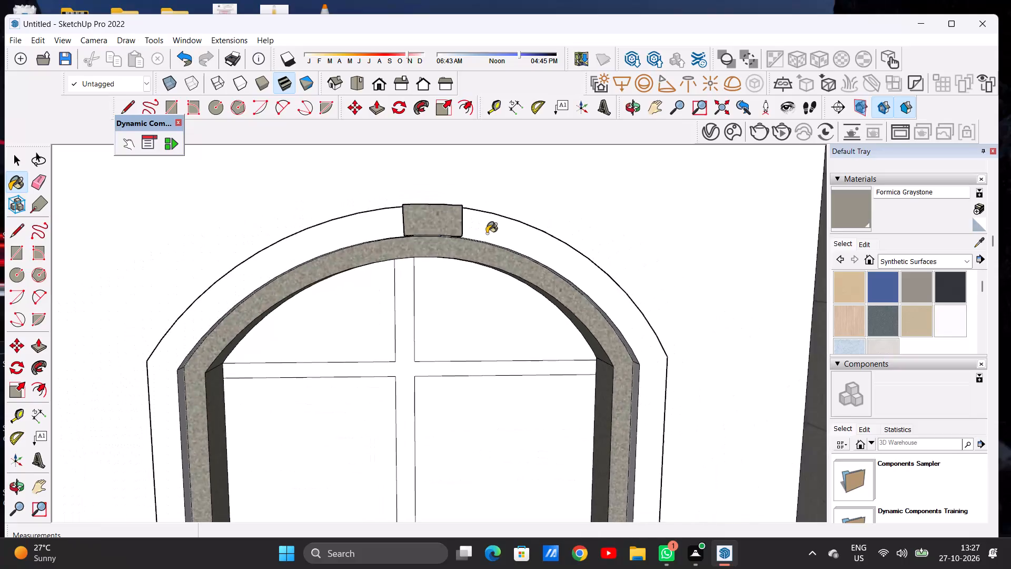
# Paint the keystone's left and right sides and the outer trim face of the left bay's lowest window with Formica Graystone.
pyautogui.moveTo(448, 232); pyautogui.dragTo(331, 262, button='middle')
pyautogui.scroll(1, 433, 236)
pyautogui.scroll(-1, 433, 236)
pyautogui.scroll(2, 434, 236)
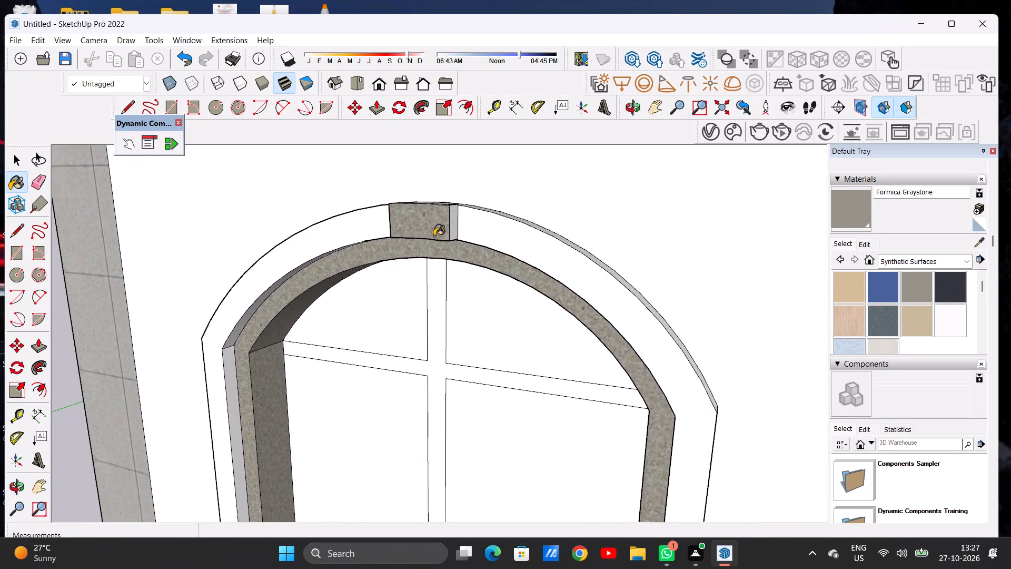
pyautogui.scroll(3, 434, 236)
pyautogui.scroll(-1, 434, 236)
pyautogui.click(458, 221)
pyautogui.scroll(-5, 459, 220)
pyautogui.moveTo(398, 226); pyautogui.dragTo(479, 225, button='middle')
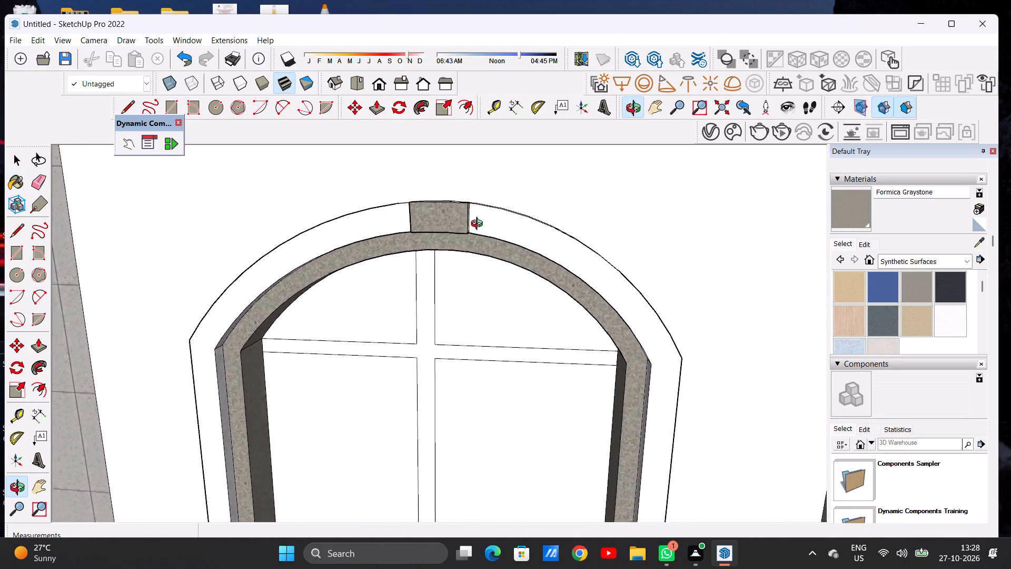
pyautogui.moveTo(479, 225); pyautogui.dragTo(667, 225, button='middle')
pyautogui.scroll(3, 451, 222)
pyautogui.scroll(-1, 447, 223)
pyautogui.scroll(3, 445, 224)
pyautogui.click(424, 218)
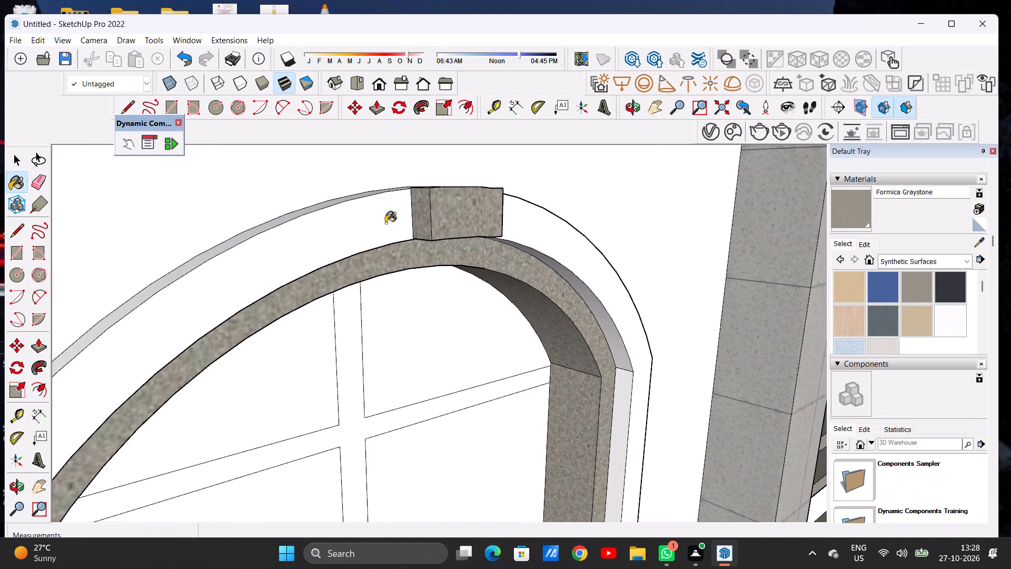
pyautogui.click(368, 225)
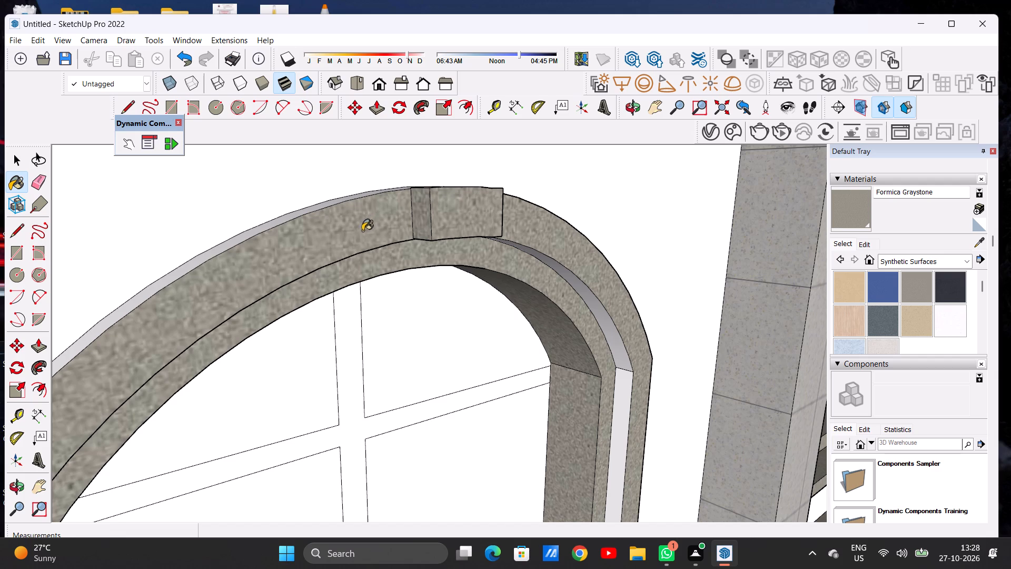
# Apply Formica Graystone to the right arch and right vertical recess strips between the outer and inner frames of the lowest window.
pyautogui.scroll(-9, 360, 233)
pyautogui.moveTo(424, 236); pyautogui.dragTo(413, 211, button='middle')
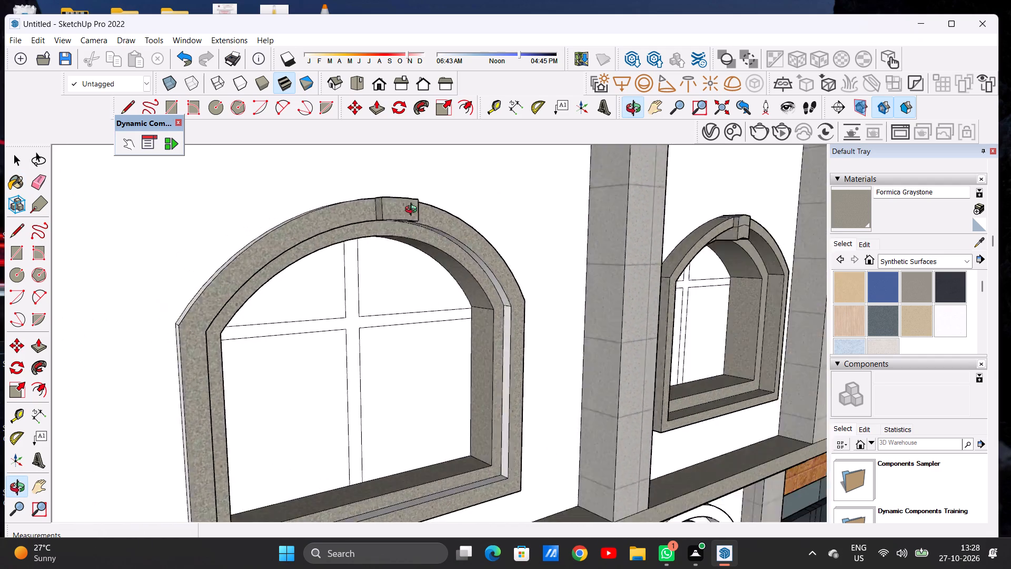
pyautogui.moveTo(413, 211); pyautogui.dragTo(496, 169, button='middle')
pyautogui.scroll(4, 509, 246)
pyautogui.scroll(-1, 503, 256)
pyautogui.scroll(1, 502, 257)
pyautogui.click(489, 269)
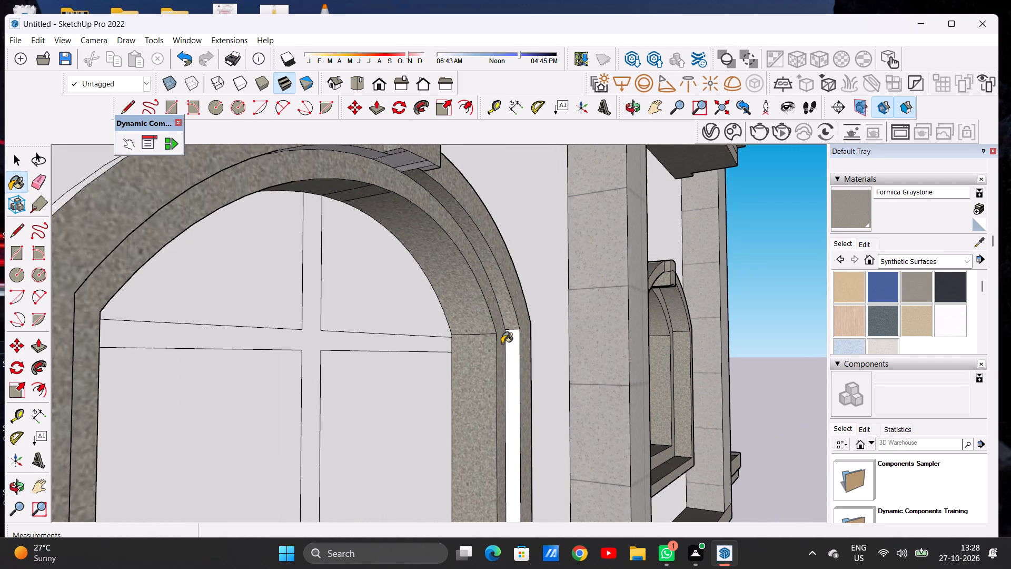
pyautogui.click(511, 344)
# Apply Formica Graystone to the left vertical and left arch recess strips between the outer and inner frames of the same window.
pyautogui.scroll(-8, 429, 281)
pyautogui.moveTo(437, 284); pyautogui.dragTo(174, 291, button='middle')
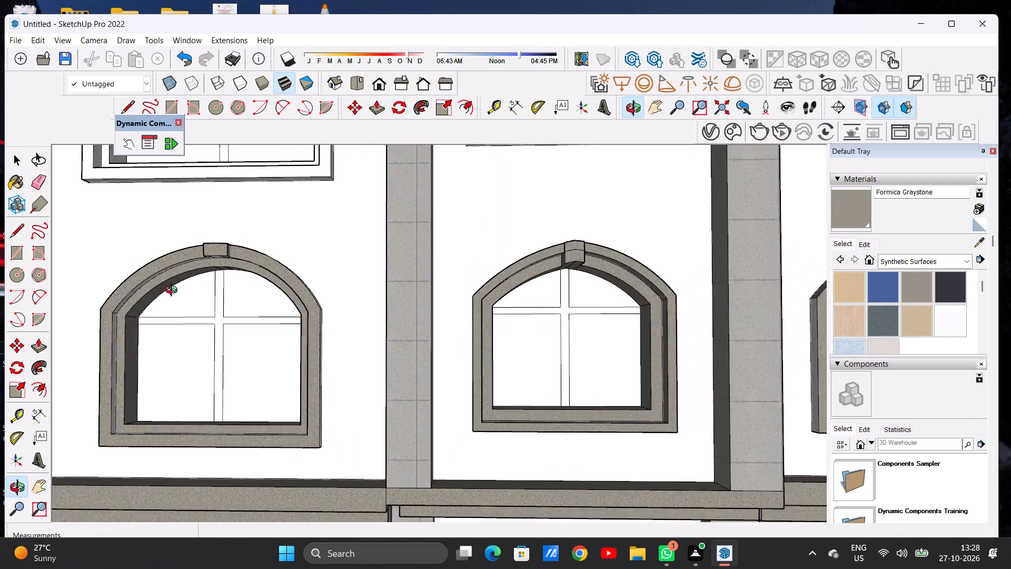
pyautogui.moveTo(174, 291); pyautogui.dragTo(158, 298, button='middle')
pyautogui.scroll(-5, 374, 298)
pyautogui.moveTo(308, 302); pyautogui.dragTo(279, 334, button='middle')
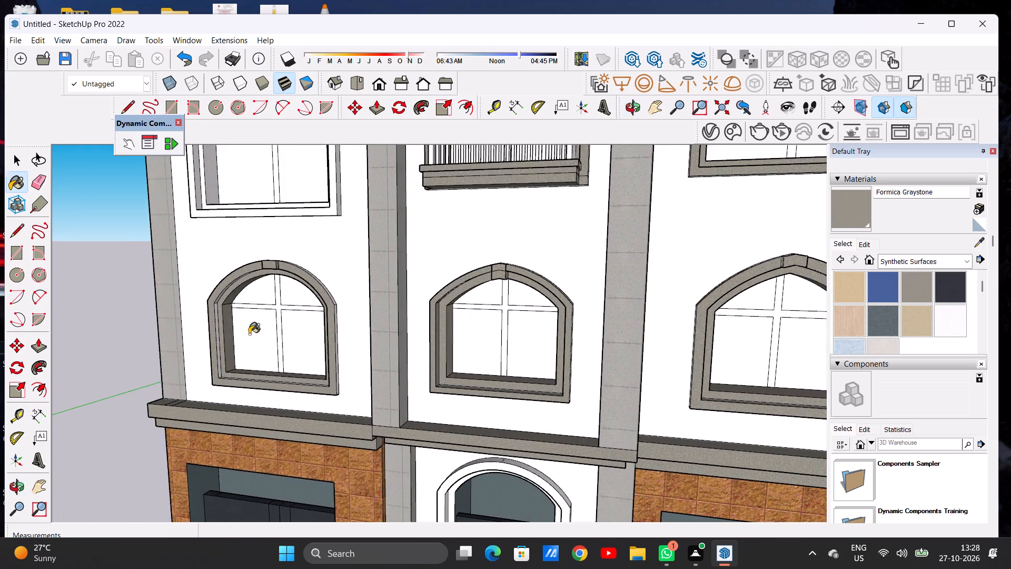
pyautogui.scroll(14, 213, 320)
pyautogui.scroll(-1, 213, 320)
pyautogui.scroll(1, 213, 320)
pyautogui.moveTo(207, 315); pyautogui.dragTo(197, 315, button='middle')
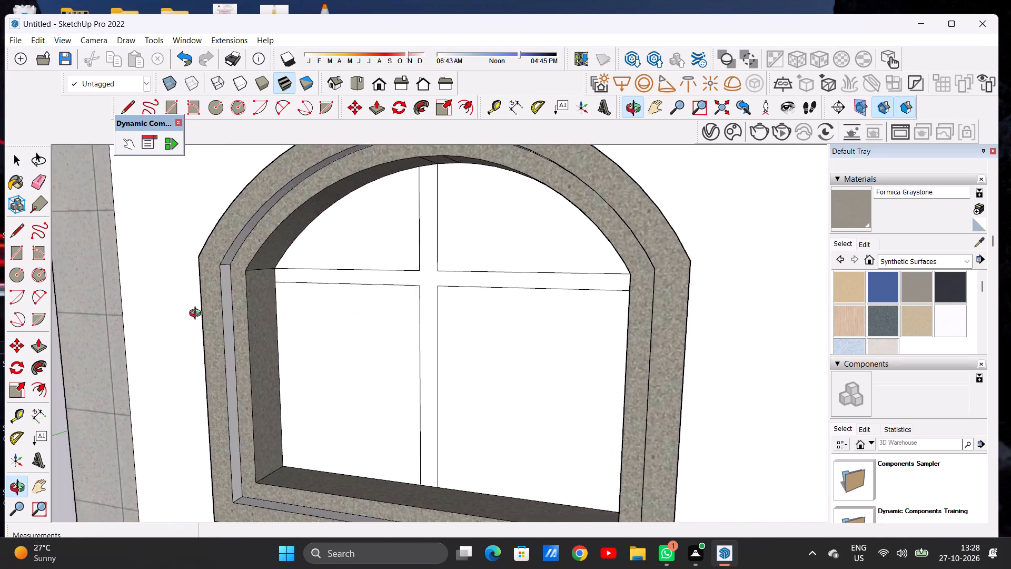
pyautogui.moveTo(197, 315); pyautogui.dragTo(165, 317, button='middle')
pyautogui.scroll(9, 259, 295)
pyautogui.click(232, 279)
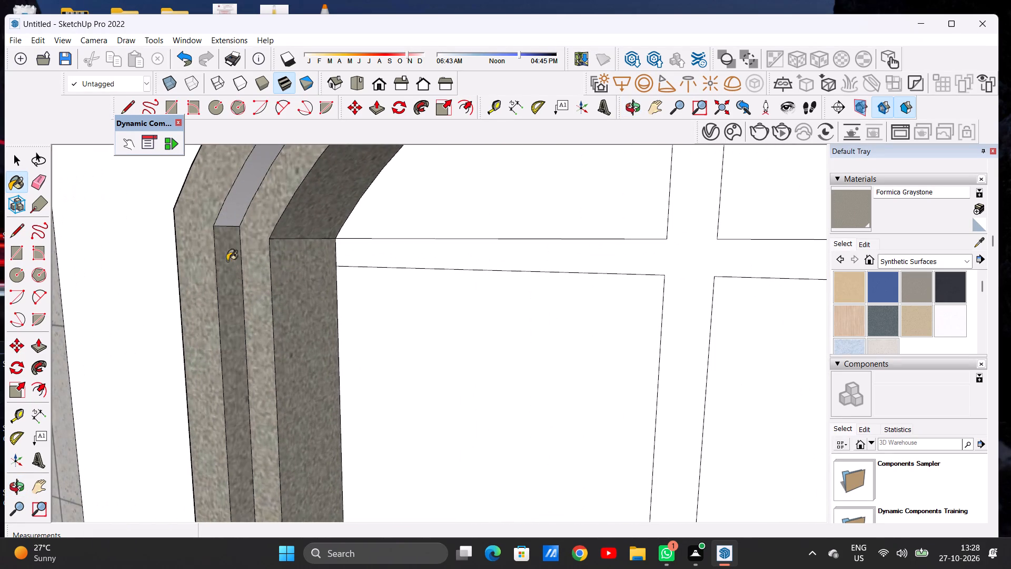
pyautogui.click(231, 218)
# Paint all four underside faces of the keystone on the left bay's lowest window with Formica Graystone.
pyautogui.scroll(-14, 248, 299)
pyautogui.moveTo(369, 333); pyautogui.dragTo(403, 278, button='middle')
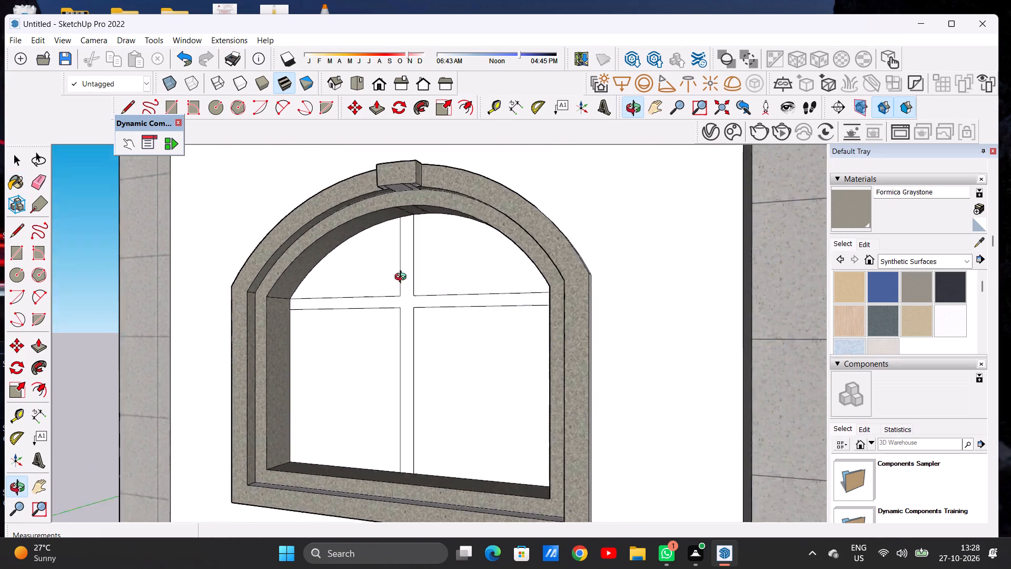
pyautogui.moveTo(403, 278); pyautogui.dragTo(475, 173, button='middle')
pyautogui.scroll(5, 412, 201)
pyautogui.scroll(-1, 412, 201)
pyautogui.scroll(8, 412, 201)
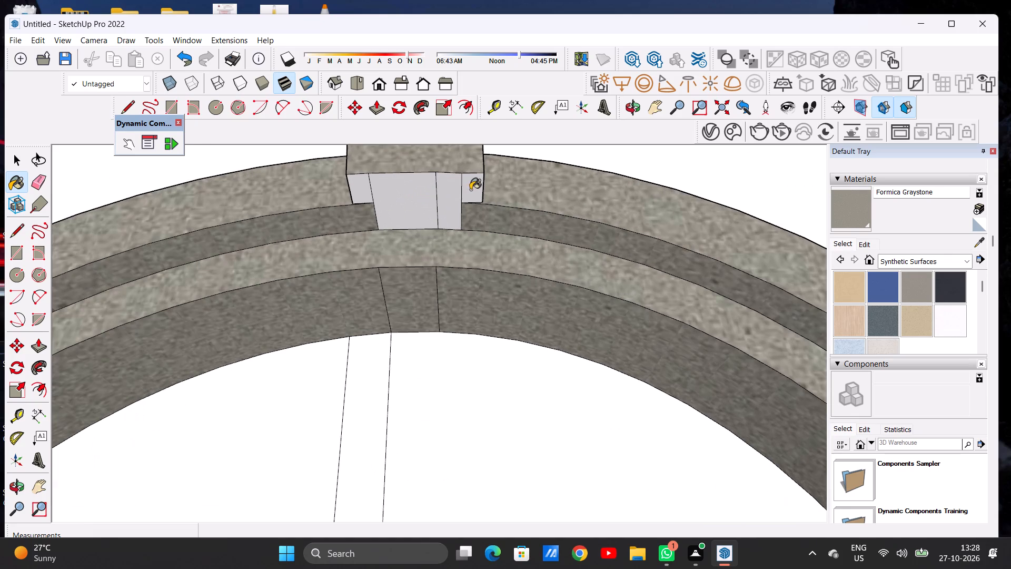
pyautogui.click(470, 190)
pyautogui.click(451, 194)
pyautogui.click(417, 203)
pyautogui.click(358, 189)
# Paint the keystone's top faces and the outer arch's top edges on both sides of it with Formica Graystone.
pyautogui.scroll(-2, 383, 211)
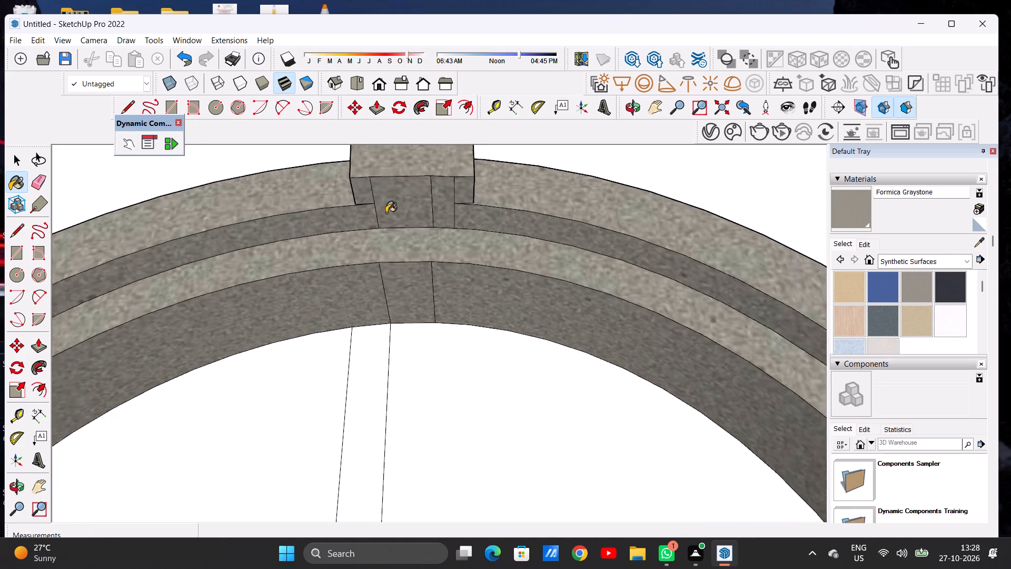
pyautogui.scroll(-6, 386, 213)
pyautogui.moveTo(412, 202); pyautogui.dragTo(414, 438, button='middle')
pyautogui.middleClick(414, 438)
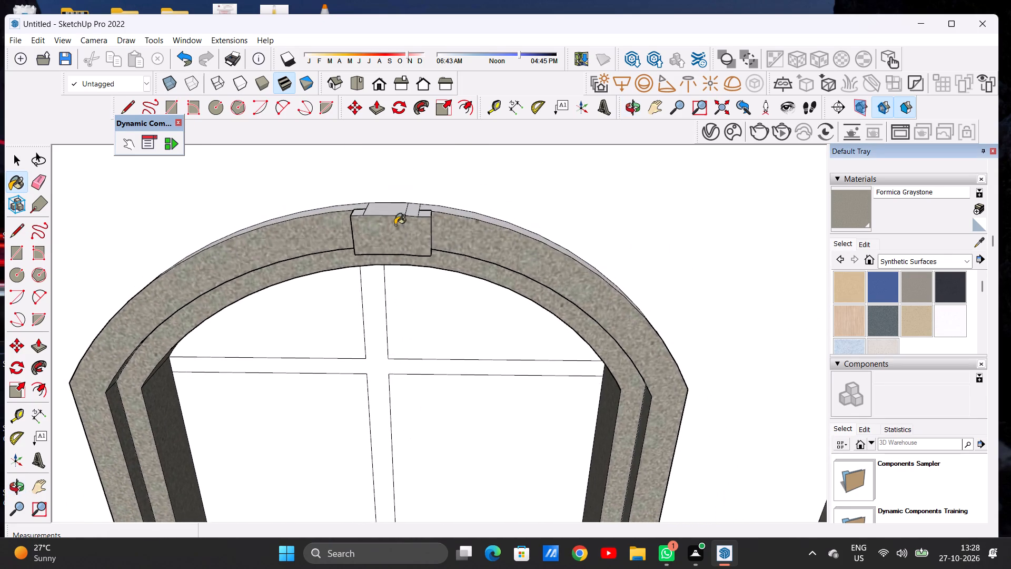
pyautogui.moveTo(395, 225); pyautogui.dragTo(404, 362, button='middle')
pyautogui.scroll(8, 355, 264)
pyautogui.click(348, 265)
pyautogui.click(411, 264)
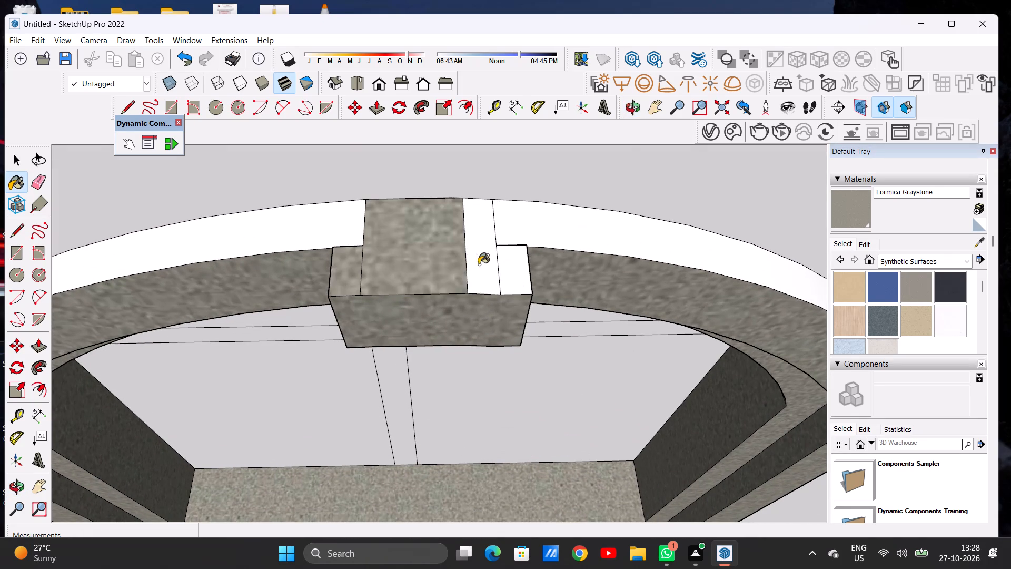
pyautogui.click(475, 267)
pyautogui.click(510, 270)
pyautogui.click(512, 241)
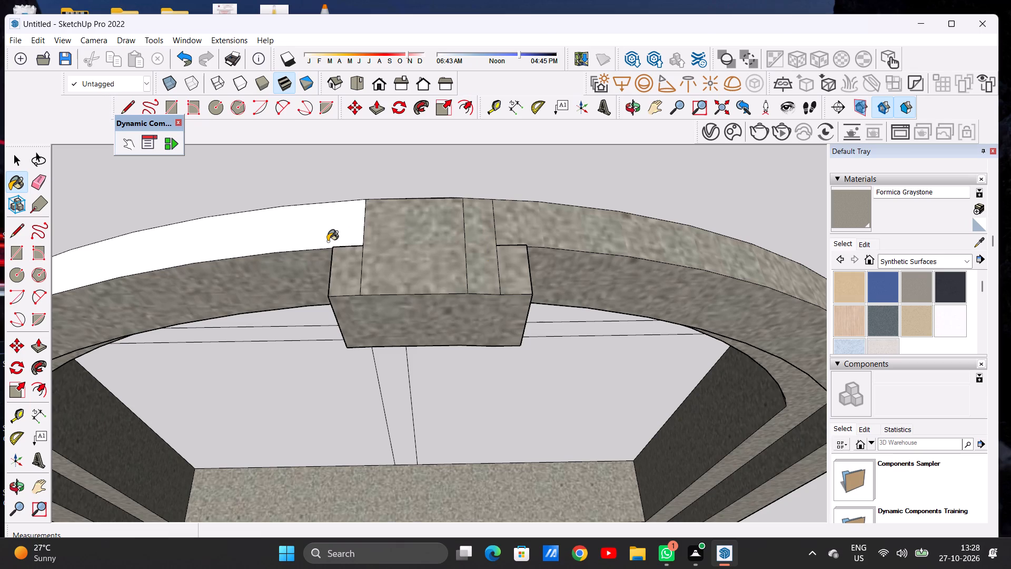
pyautogui.click(328, 241)
# Apply Formica Graystone to the outer right side of the lowest window's trim in the left bay.
pyautogui.scroll(-20, 396, 248)
pyautogui.scroll(-1, 396, 248)
pyautogui.moveTo(569, 319); pyautogui.dragTo(529, 281, button='middle')
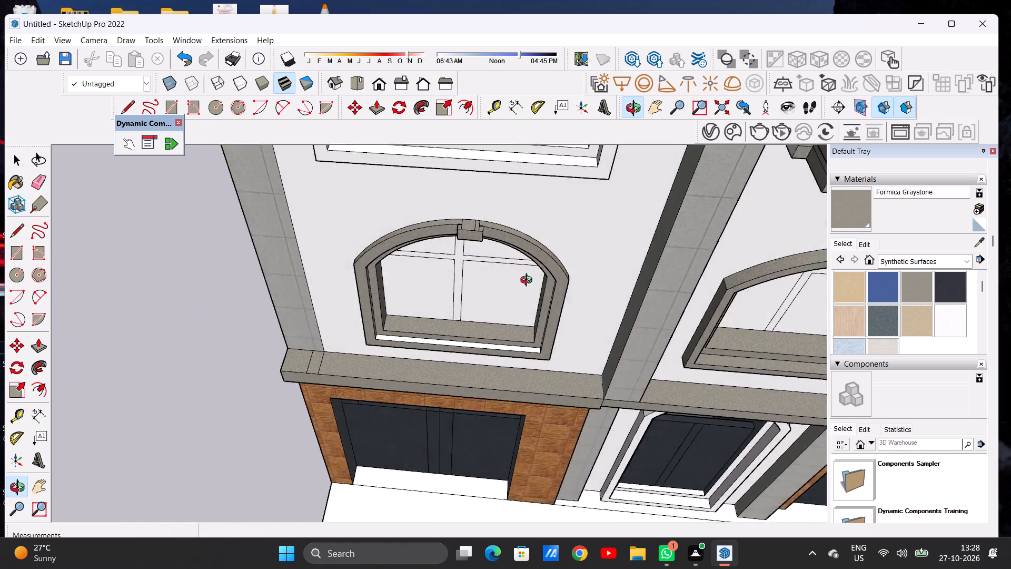
pyautogui.moveTo(529, 281); pyautogui.dragTo(319, 239, button='middle')
pyautogui.scroll(1, 485, 314)
pyautogui.scroll(-1, 485, 314)
pyautogui.scroll(10, 485, 314)
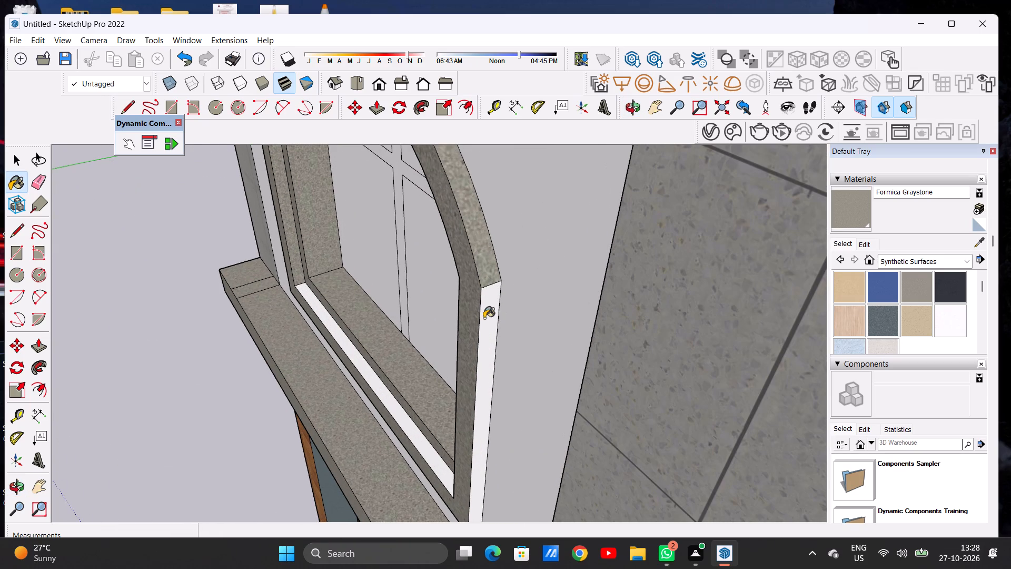
pyautogui.click(485, 318)
# Paint the sill strip between the outer and inner frames of the left bay's lowest window with Formica Graystone.
pyautogui.scroll(-6, 512, 281)
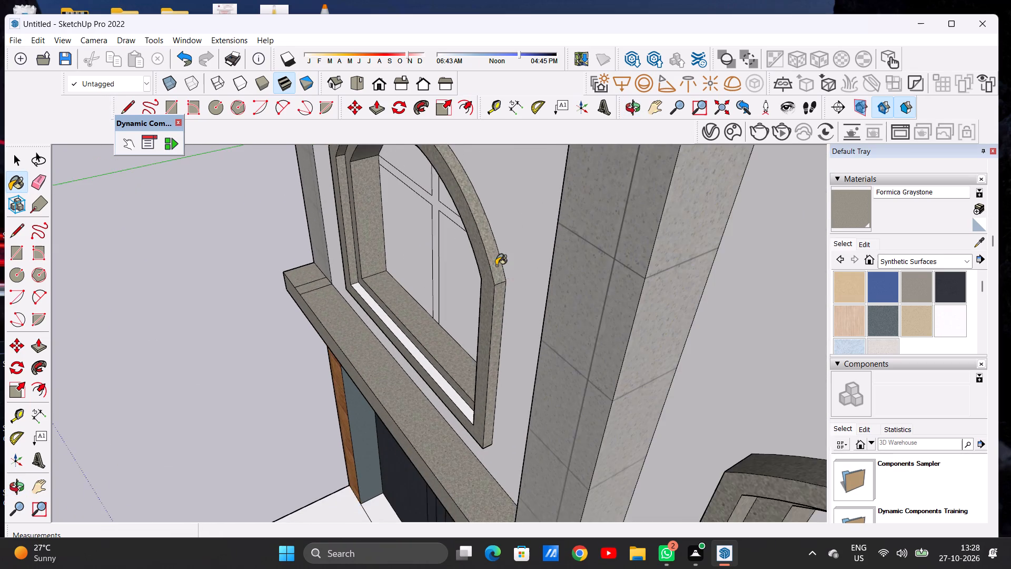
pyautogui.scroll(-7, 496, 262)
pyautogui.moveTo(402, 343); pyautogui.dragTo(447, 346, button='middle')
pyautogui.scroll(5, 448, 346)
pyautogui.scroll(-1, 448, 346)
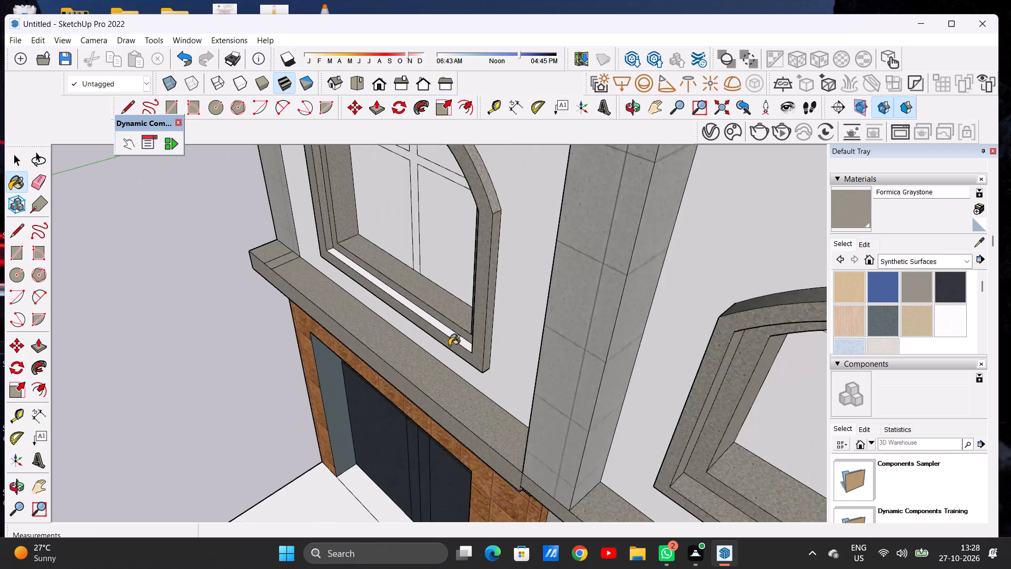
pyautogui.scroll(3, 451, 344)
pyautogui.scroll(-1, 453, 344)
pyautogui.scroll(9, 453, 344)
pyautogui.click(463, 338)
# Apply Formica Graystone to the underside of the outer trim on the left bay's lowest window.
pyautogui.scroll(-5, 452, 336)
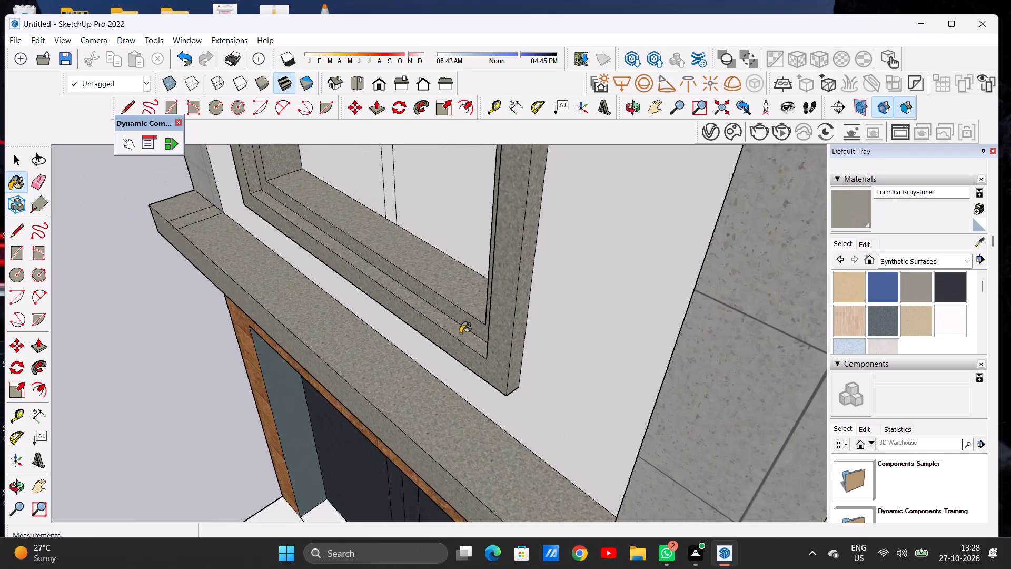
pyautogui.scroll(-5, 460, 333)
pyautogui.moveTo(366, 344); pyautogui.dragTo(561, 250, button='middle')
pyautogui.scroll(-4, 422, 300)
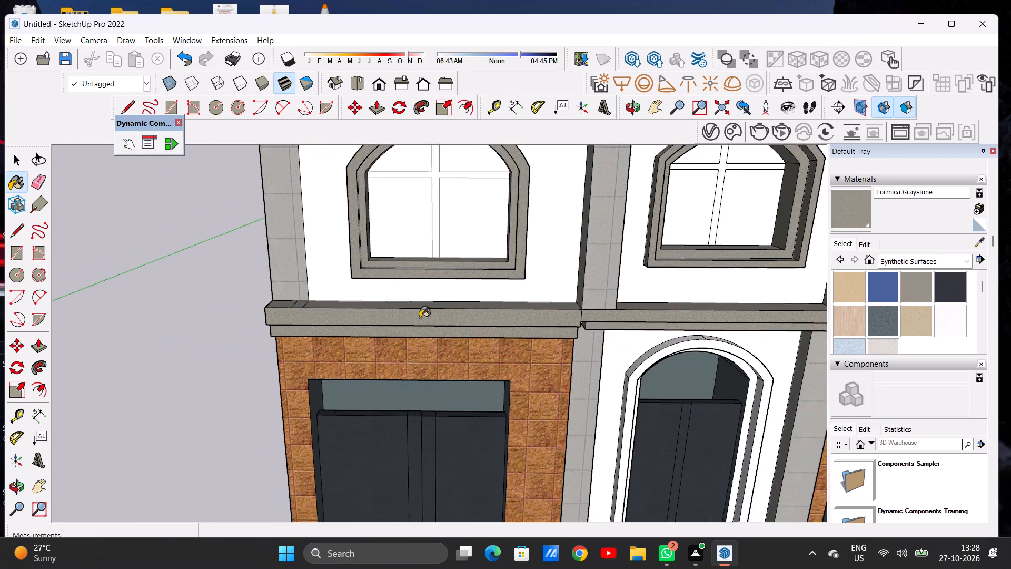
pyautogui.scroll(-7, 420, 318)
pyautogui.scroll(7, 414, 256)
pyautogui.moveTo(454, 290); pyautogui.dragTo(236, 285, button='middle')
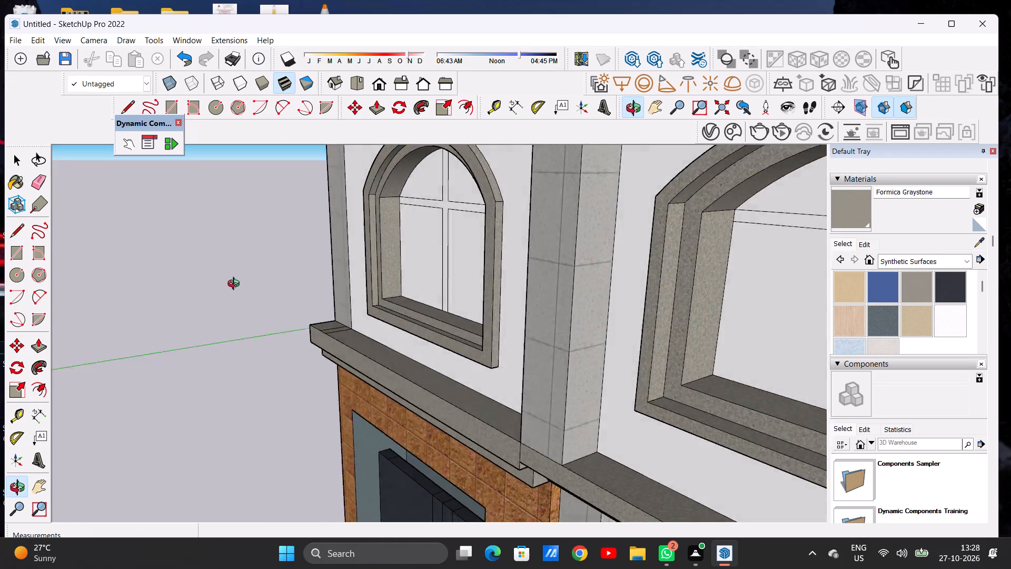
pyautogui.moveTo(236, 285); pyautogui.dragTo(520, 184, button='middle')
pyautogui.scroll(5, 472, 323)
pyautogui.moveTo(468, 343); pyautogui.dragTo(463, 275, button='middle')
pyautogui.scroll(7, 454, 303)
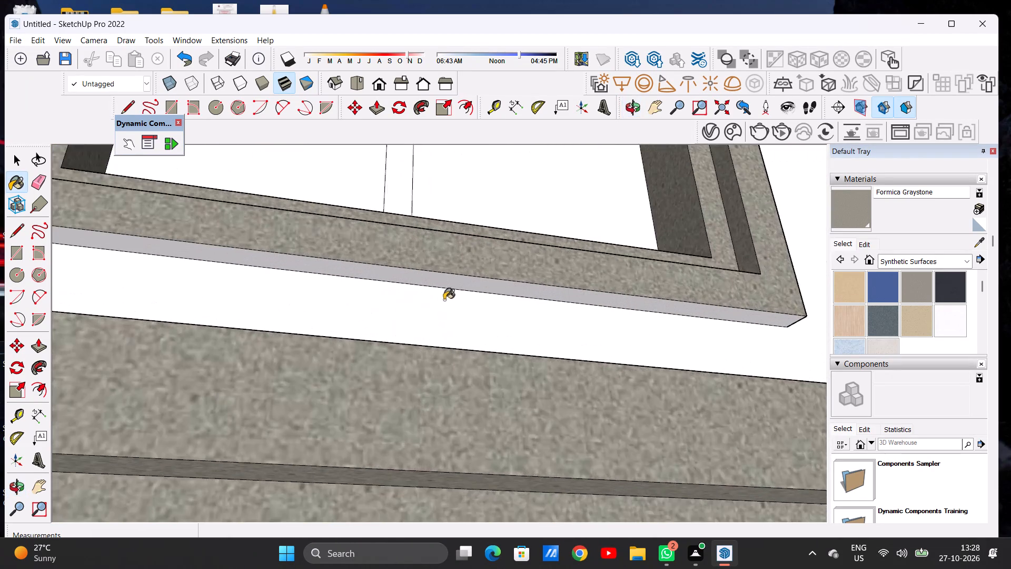
pyautogui.scroll(3, 444, 300)
pyautogui.scroll(-2, 443, 293)
pyautogui.scroll(3, 443, 293)
pyautogui.click(441, 278)
# Apply Formica Graystone to the outer left side of the lowest window's trim in the left bay.
pyautogui.scroll(-17, 433, 289)
pyautogui.moveTo(531, 282); pyautogui.dragTo(346, 320, button='middle')
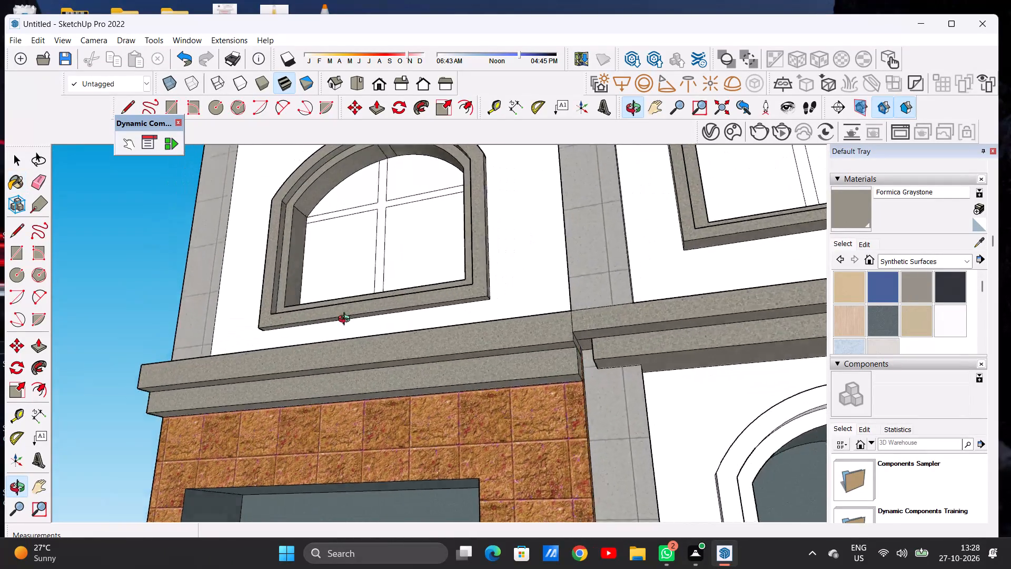
pyautogui.moveTo(346, 320); pyautogui.dragTo(436, 403, button='middle')
pyautogui.moveTo(266, 336); pyautogui.dragTo(518, 353, button='middle')
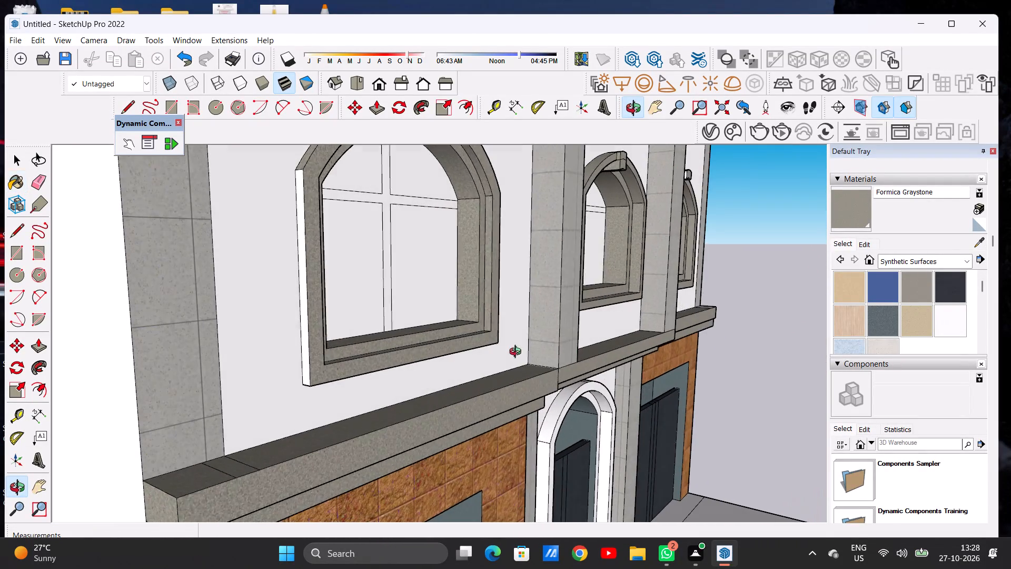
pyautogui.moveTo(518, 353); pyautogui.dragTo(517, 353, button='middle')
pyautogui.scroll(5, 296, 367)
pyautogui.click(310, 368)
# Examine the left bay's lowest window from several angles for any unpainted trim faces.
pyautogui.scroll(-6, 311, 369)
pyautogui.scroll(1, 311, 369)
pyautogui.scroll(-3, 311, 369)
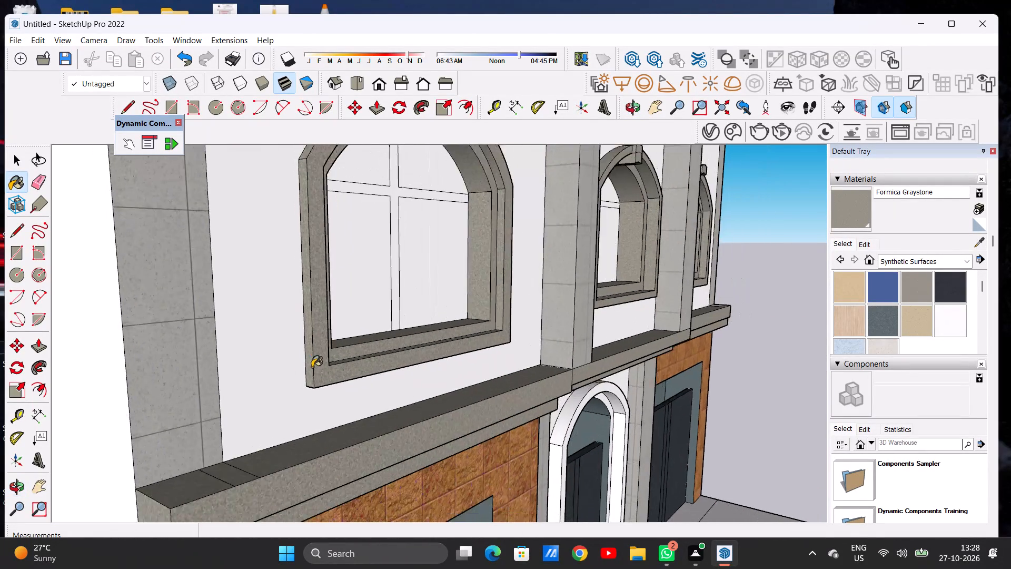
pyautogui.scroll(-3, 312, 367)
pyautogui.moveTo(379, 326); pyautogui.dragTo(301, 449, button='middle')
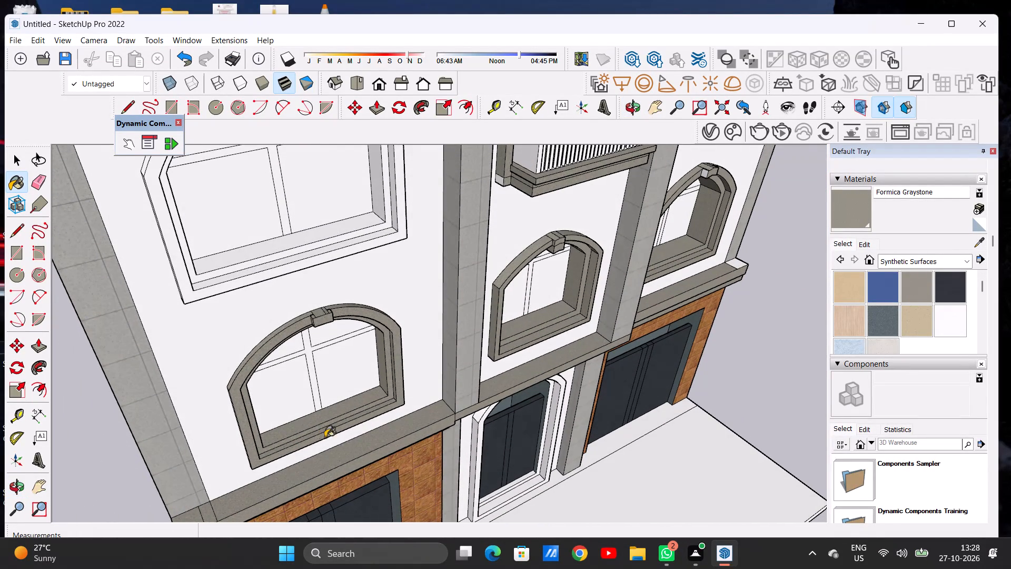
pyautogui.moveTo(338, 436); pyautogui.dragTo(255, 401, button='middle')
pyautogui.middleClick(255, 401)
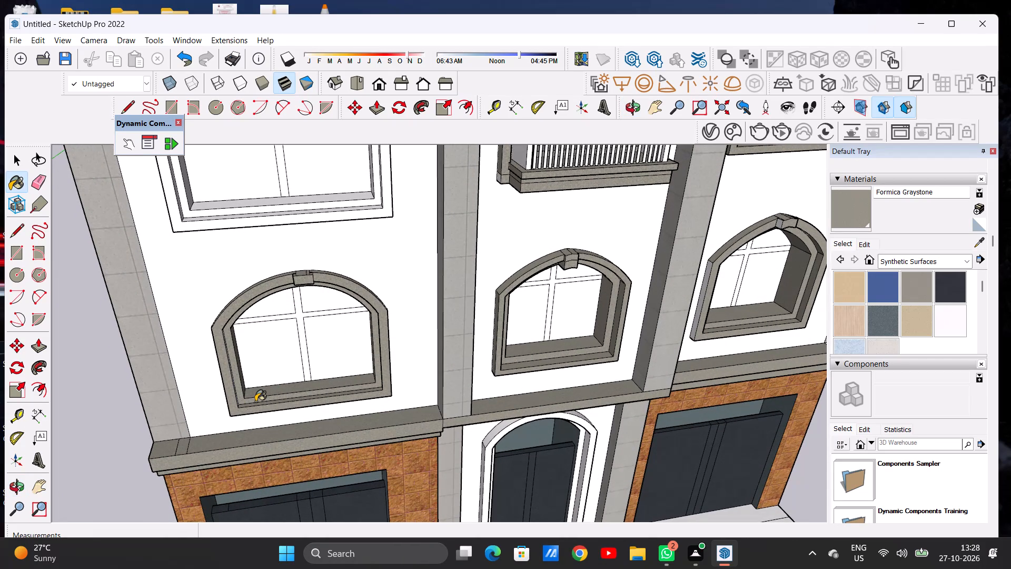
pyautogui.scroll(-12, 264, 372)
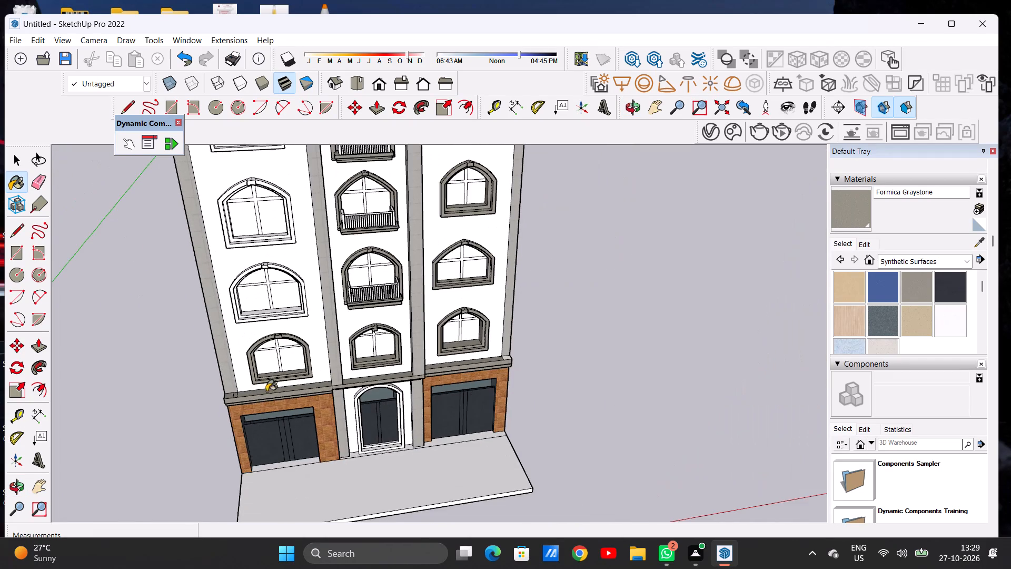
pyautogui.moveTo(263, 389); pyautogui.dragTo(257, 309, button='middle')
pyautogui.scroll(16, 264, 376)
pyautogui.moveTo(273, 380); pyautogui.dragTo(187, 286, button='middle')
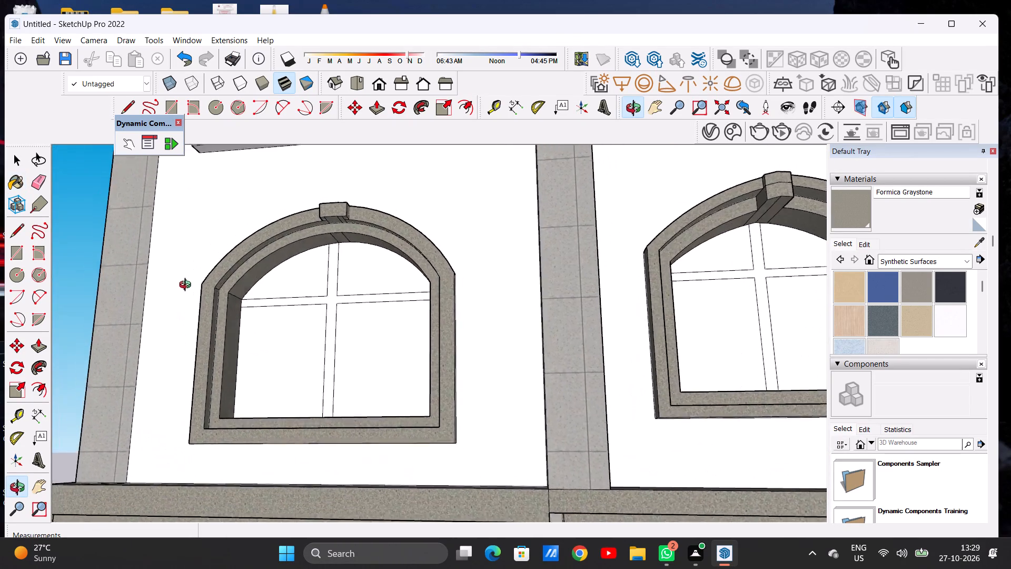
pyautogui.moveTo(187, 286); pyautogui.dragTo(249, 348, button='middle')
pyautogui.scroll(1, 244, 358)
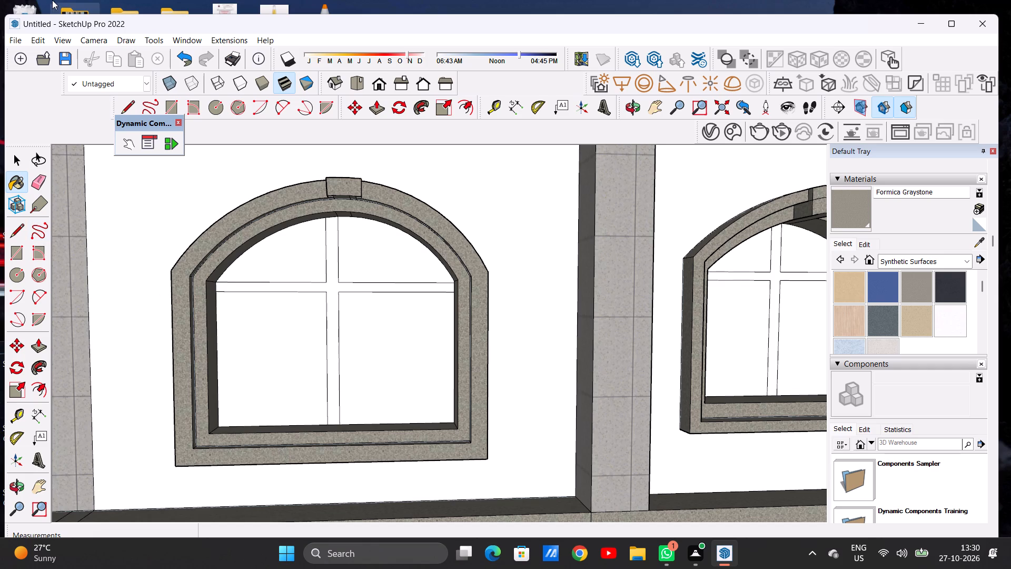
# Paint the inner frame face of the left bay's second window from the bottom with Formica Graystone.
pyautogui.scroll(-3, 140, 74)
pyautogui.scroll(-6, 237, 187)
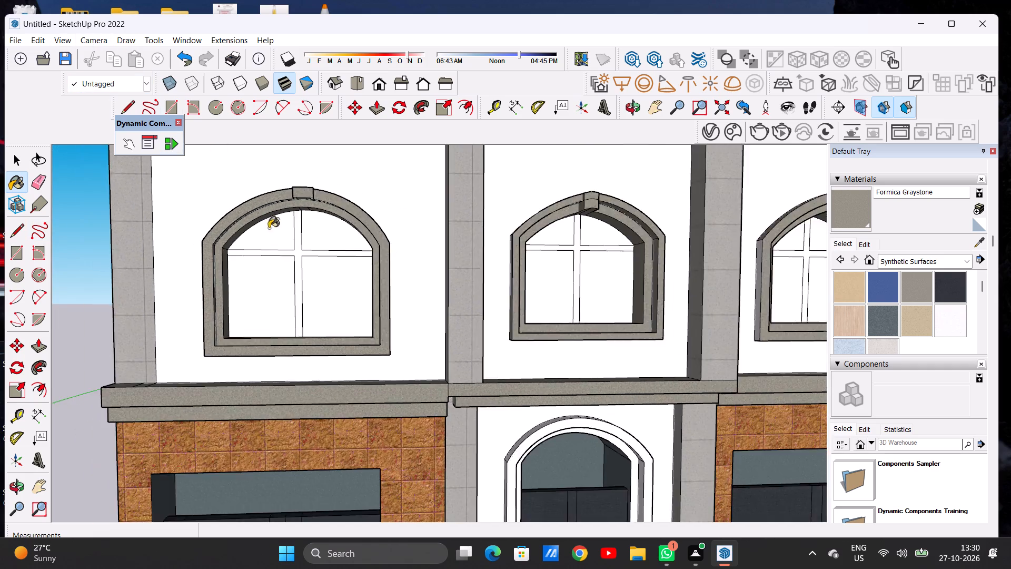
pyautogui.scroll(-5, 269, 228)
pyautogui.scroll(4, 314, 258)
pyautogui.scroll(-5, 315, 245)
pyautogui.moveTo(332, 258); pyautogui.dragTo(323, 234, button='middle')
pyautogui.scroll(-14, 310, 251)
pyautogui.scroll(11, 323, 240)
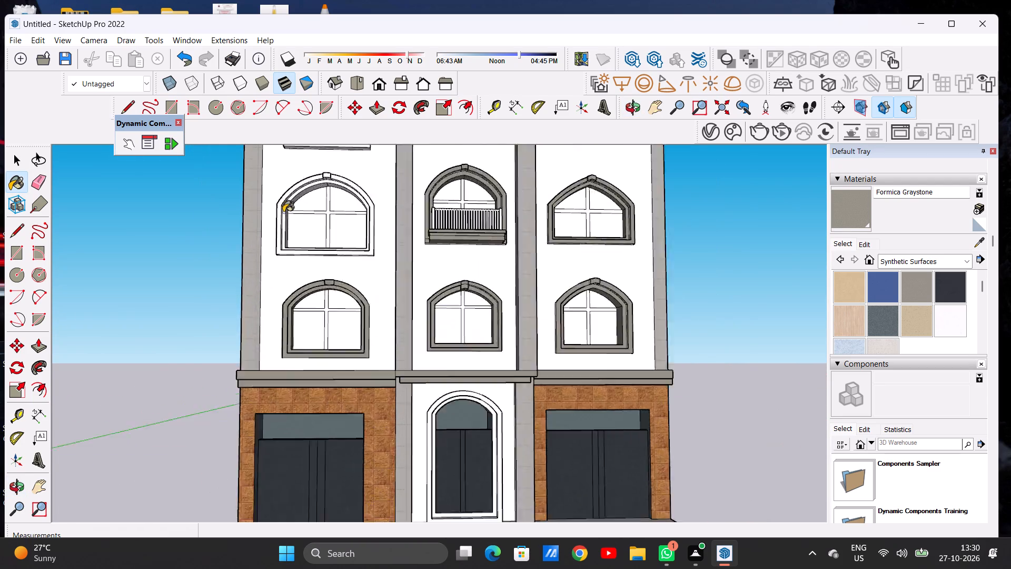
pyautogui.scroll(8, 283, 212)
pyautogui.moveTo(281, 229); pyautogui.dragTo(284, 271, button='middle')
pyautogui.scroll(7, 283, 258)
pyautogui.click(276, 264)
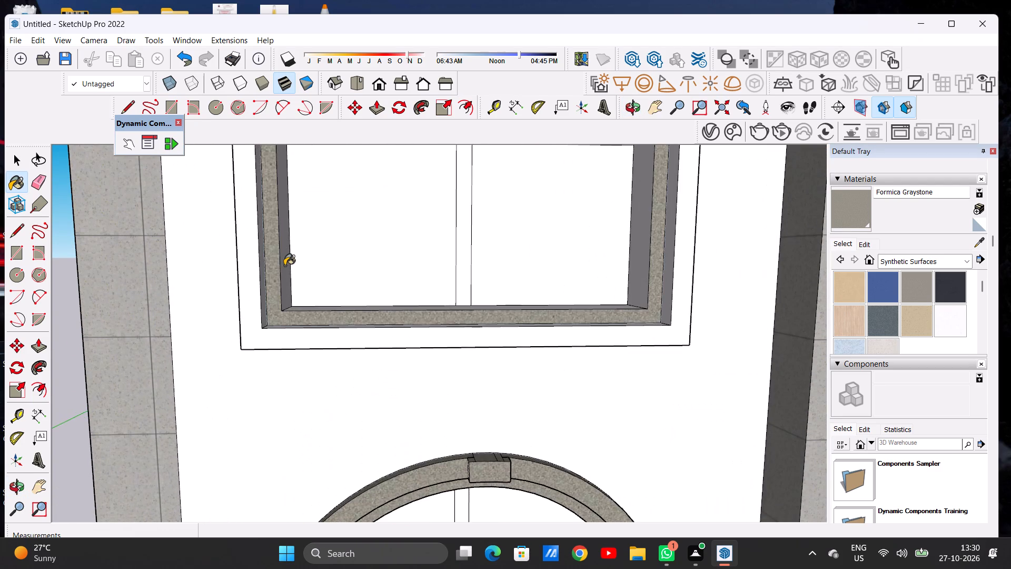
# Paint the outer frame face, left inner reveals and bottom ledges of the left bay's second window with Formica Graystone.
pyautogui.click(284, 266)
pyautogui.click(241, 305)
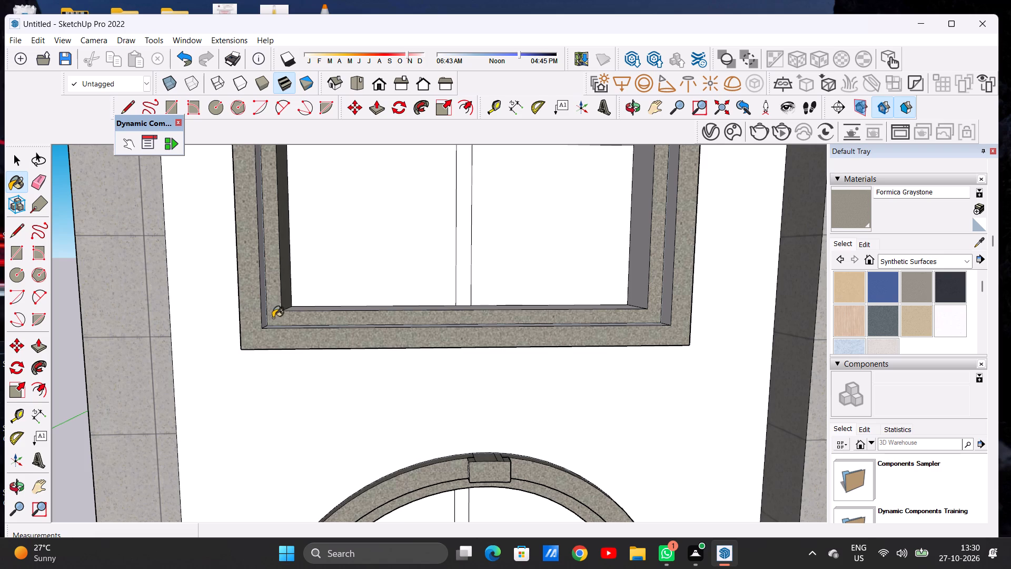
pyautogui.moveTo(289, 317); pyautogui.dragTo(219, 368, button='middle')
pyautogui.scroll(4, 260, 305)
pyautogui.click(270, 303)
pyautogui.click(287, 327)
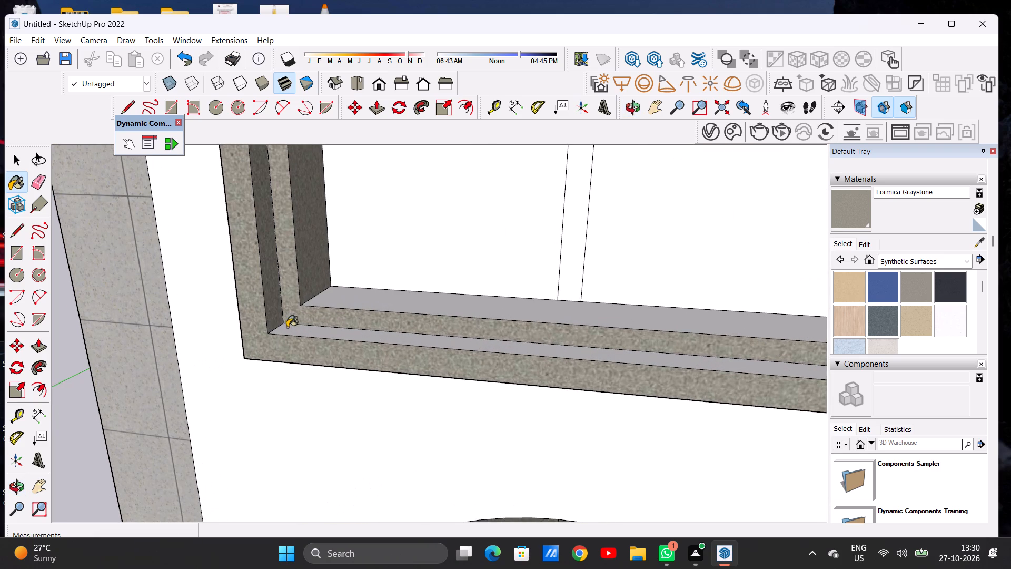
pyautogui.click(332, 300)
pyautogui.click(310, 280)
# Apply Formica Graystone to the right inner reveals of the left bay's second window trim.
pyautogui.scroll(-13, 298, 320)
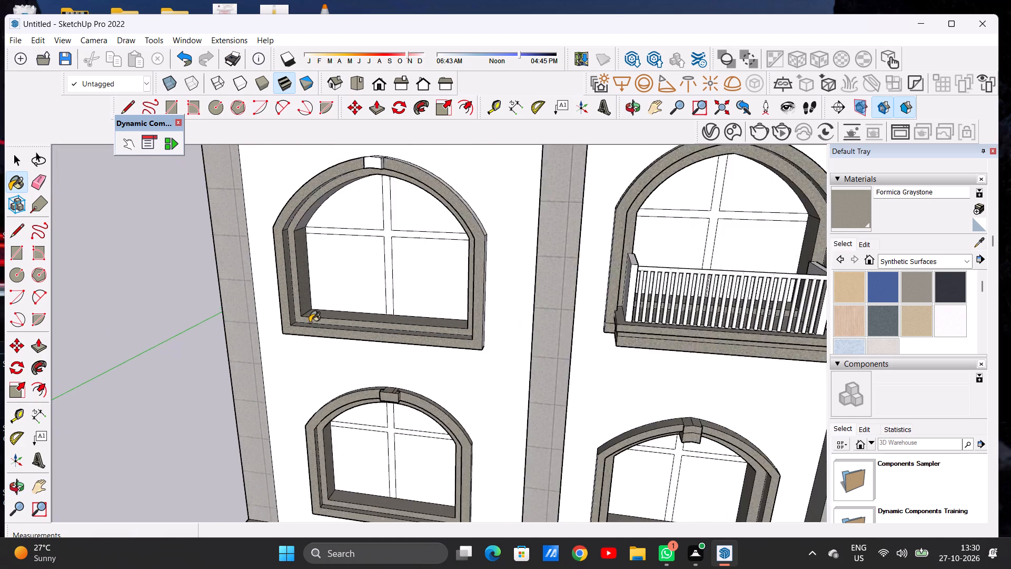
pyautogui.moveTo(310, 322); pyautogui.dragTo(445, 290, button='middle')
pyautogui.scroll(12, 431, 300)
pyautogui.click(423, 300)
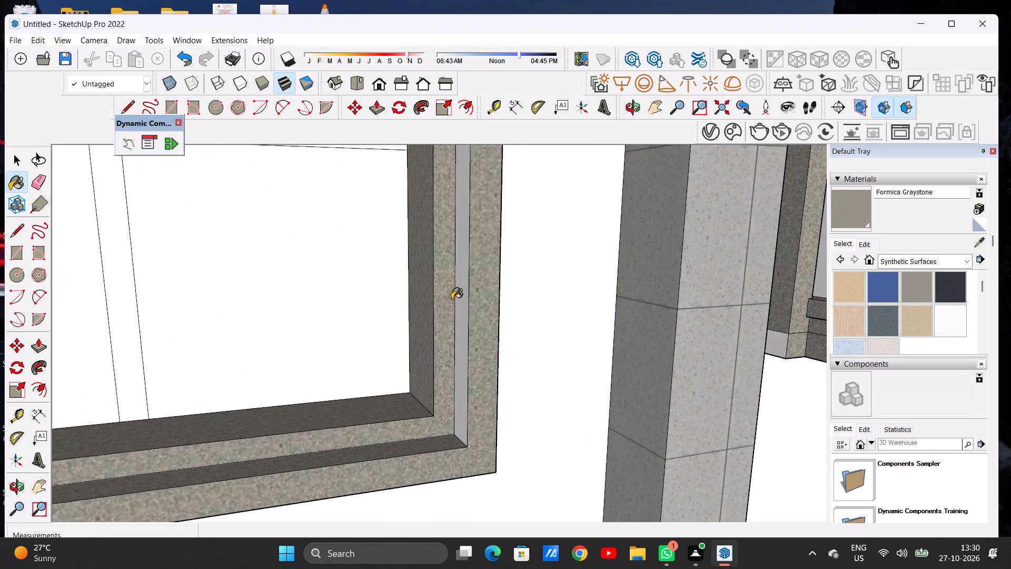
pyautogui.click(461, 295)
# Paint the stepped arch undersides and the keystone's underside on the left bay's second window with Formica Graystone.
pyautogui.scroll(-17, 402, 317)
pyautogui.moveTo(404, 317); pyautogui.dragTo(390, 273, button='middle')
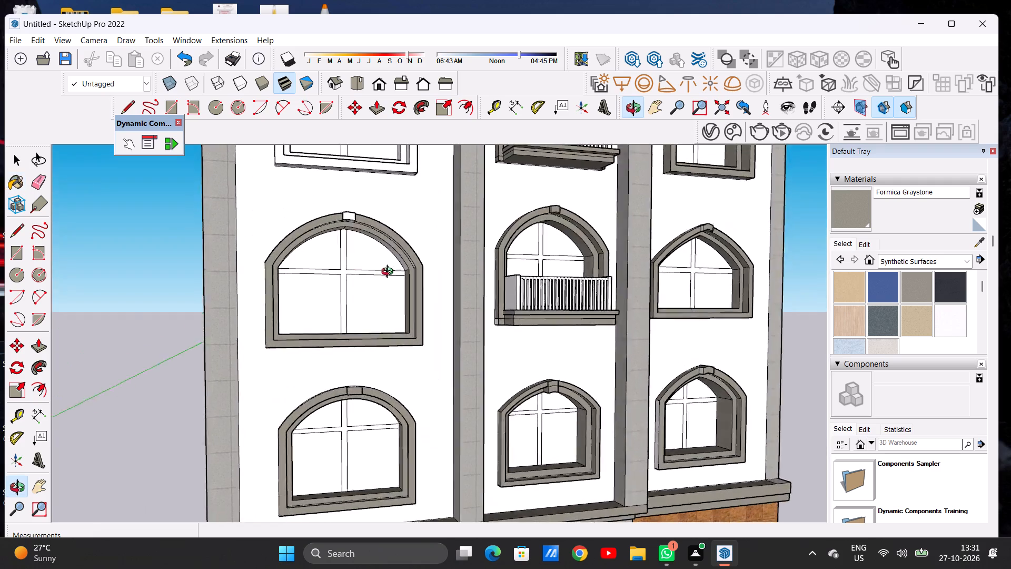
pyautogui.moveTo(390, 273); pyautogui.dragTo(349, 207, button='middle')
pyautogui.scroll(13, 324, 229)
pyautogui.click(325, 234)
pyautogui.click(447, 226)
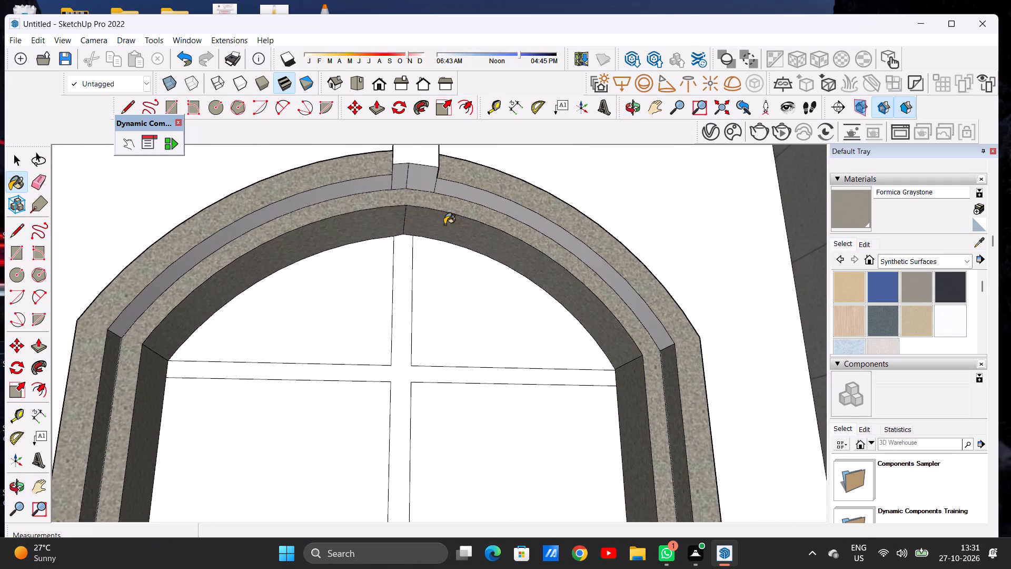
pyautogui.click(346, 192)
pyautogui.click(468, 197)
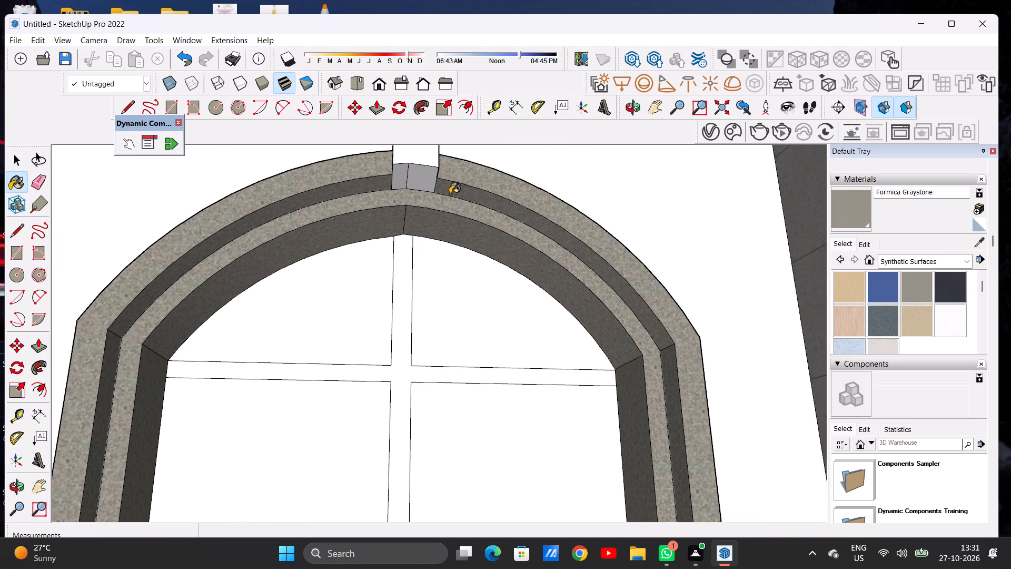
pyautogui.click(421, 189)
pyautogui.click(397, 183)
# Apply Formica Graystone to the second window's keystone front and top faces and both outer top surfaces of its arch.
pyautogui.scroll(-5, 406, 225)
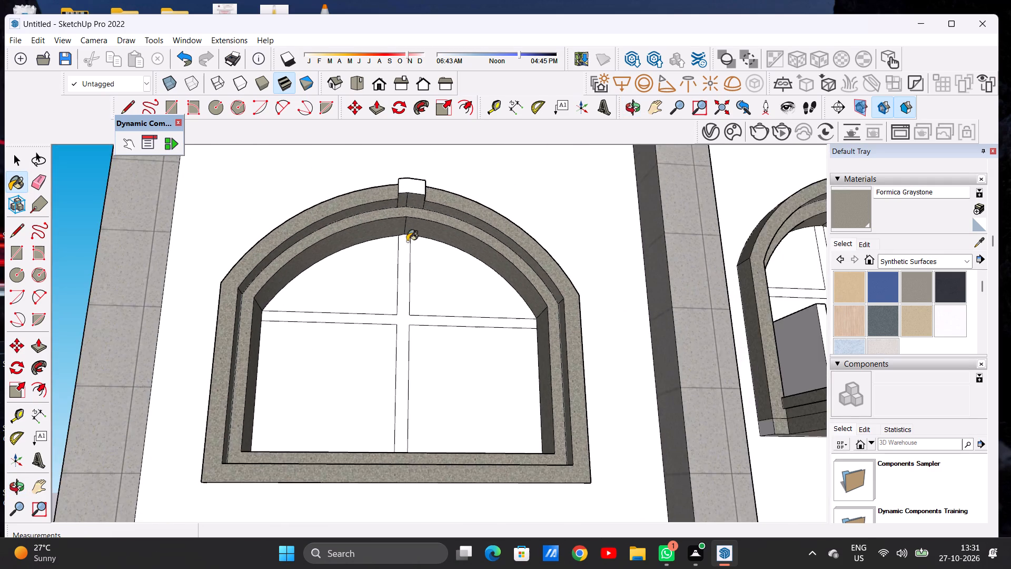
pyautogui.moveTo(407, 241); pyautogui.dragTo(406, 305, button='middle')
pyautogui.scroll(5, 417, 176)
pyautogui.click(411, 192)
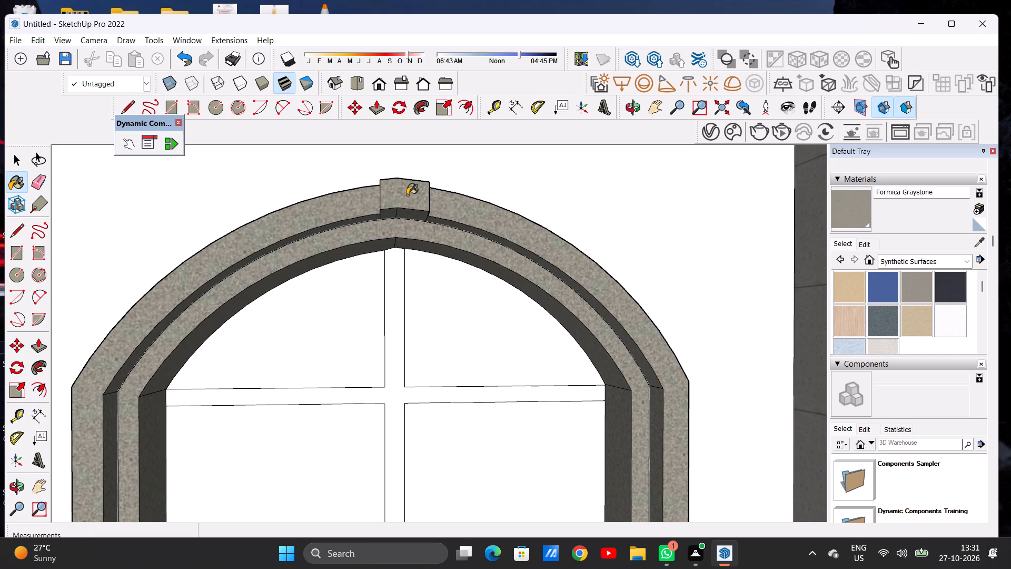
pyautogui.scroll(-5, 407, 195)
pyautogui.moveTo(409, 185); pyautogui.dragTo(397, 198, button='middle')
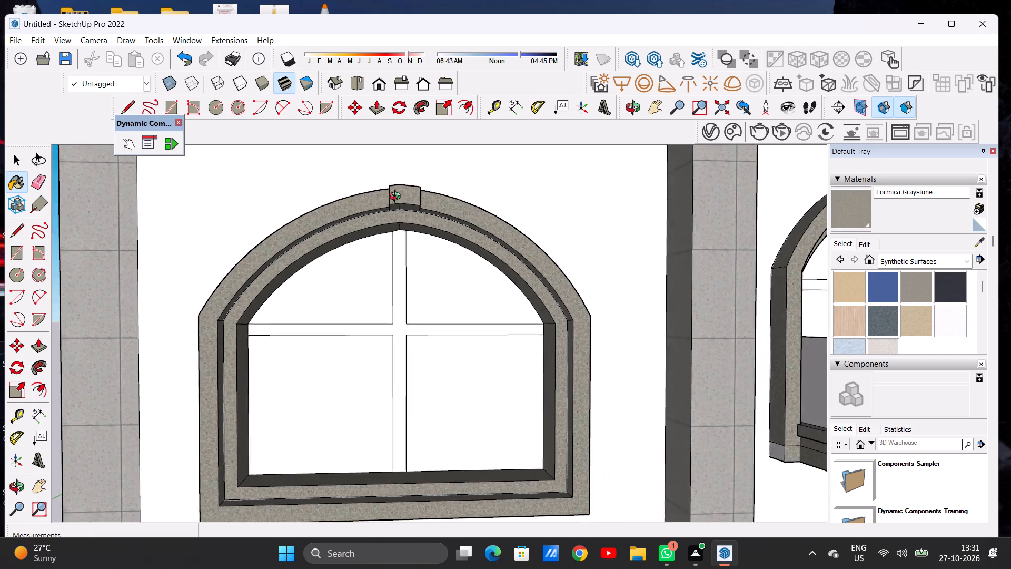
pyautogui.moveTo(397, 198); pyautogui.dragTo(381, 317, button='middle')
pyautogui.scroll(12, 393, 219)
pyautogui.click(381, 204)
pyautogui.click(423, 197)
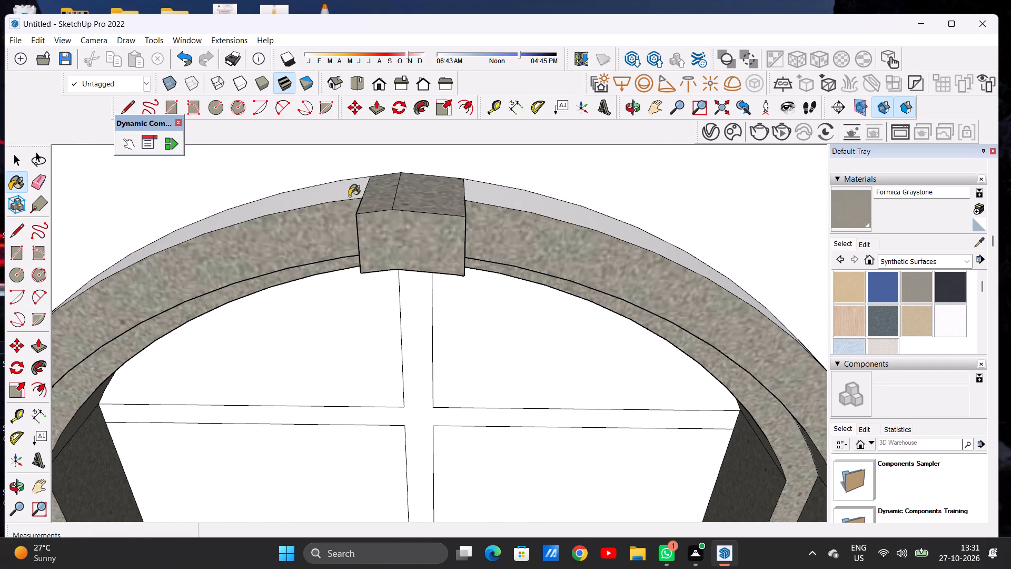
pyautogui.click(349, 195)
pyautogui.click(479, 195)
pyautogui.scroll(-12, 429, 212)
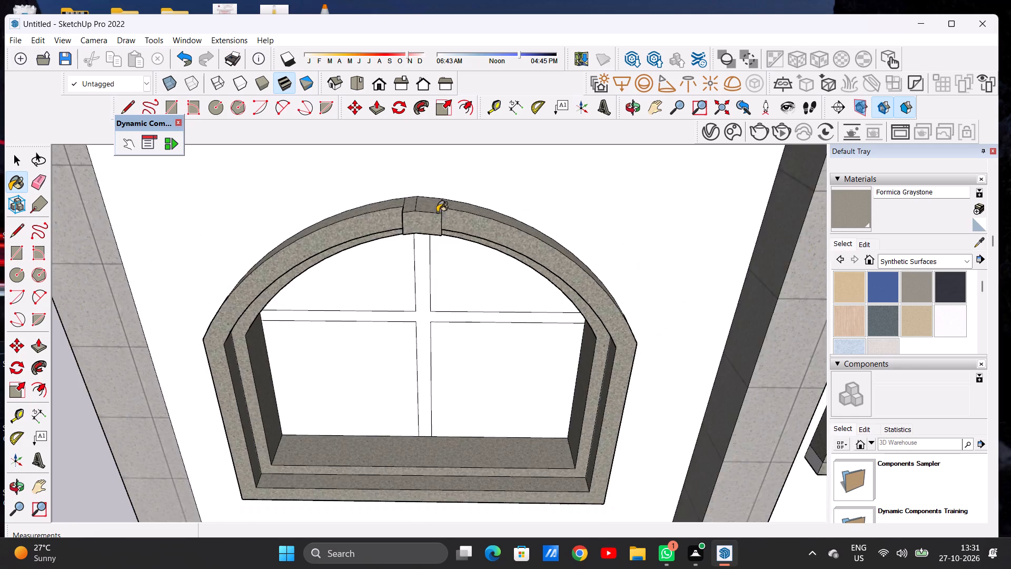
# Paint the right side of the keystone on the left bay's second window with Formica Graystone.
pyautogui.moveTo(503, 219); pyautogui.dragTo(358, 238, button='middle')
pyautogui.scroll(7, 435, 232)
pyautogui.click(429, 226)
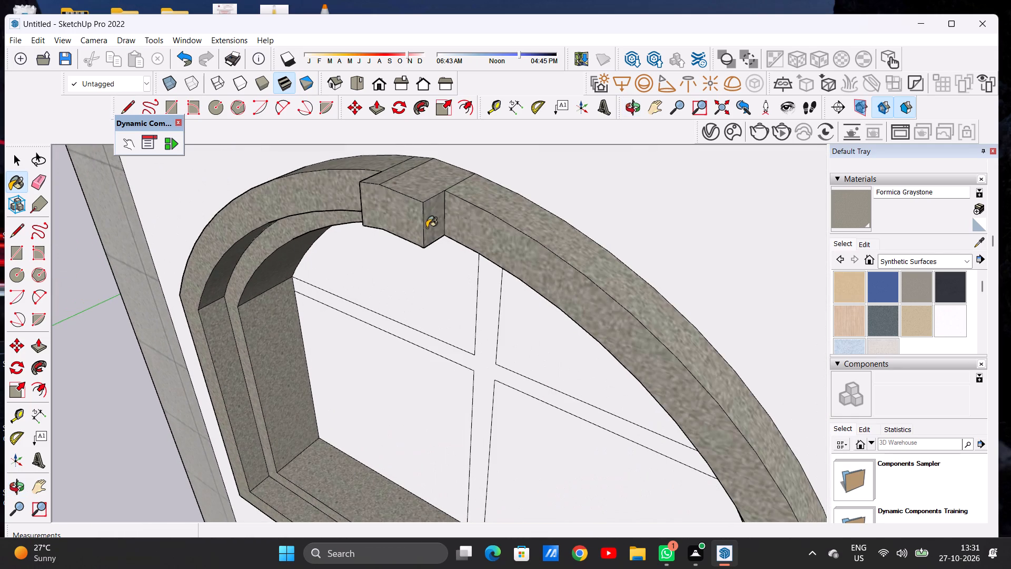
# Apply Formica Graystone to the outer left side of the second window's trim in the left bay.
pyautogui.scroll(-6, 427, 229)
pyautogui.moveTo(399, 301); pyautogui.dragTo(535, 196, button='middle')
pyautogui.scroll(-2, 378, 260)
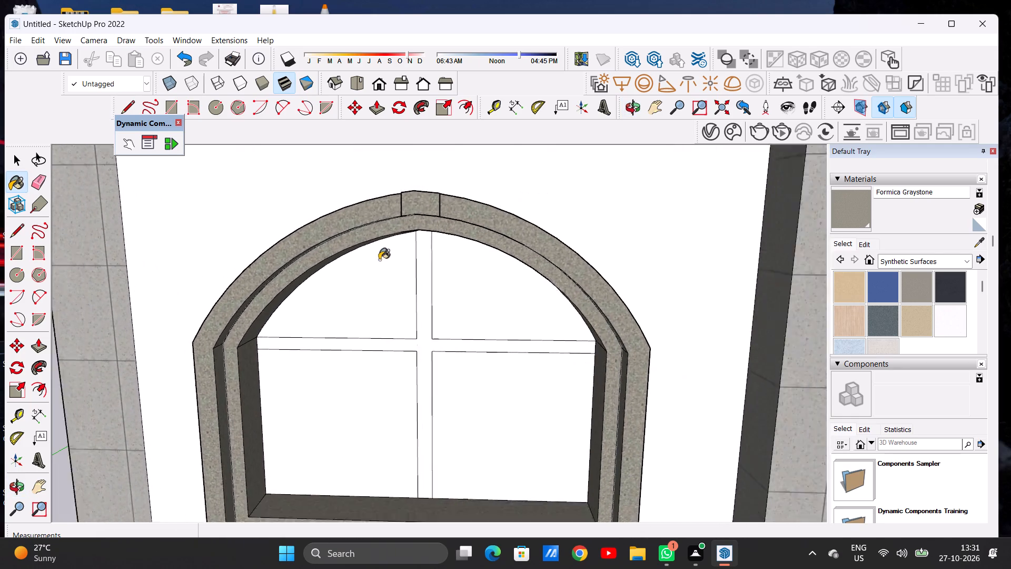
pyautogui.scroll(-3, 379, 260)
pyautogui.moveTo(393, 301); pyautogui.dragTo(561, 270, button='middle')
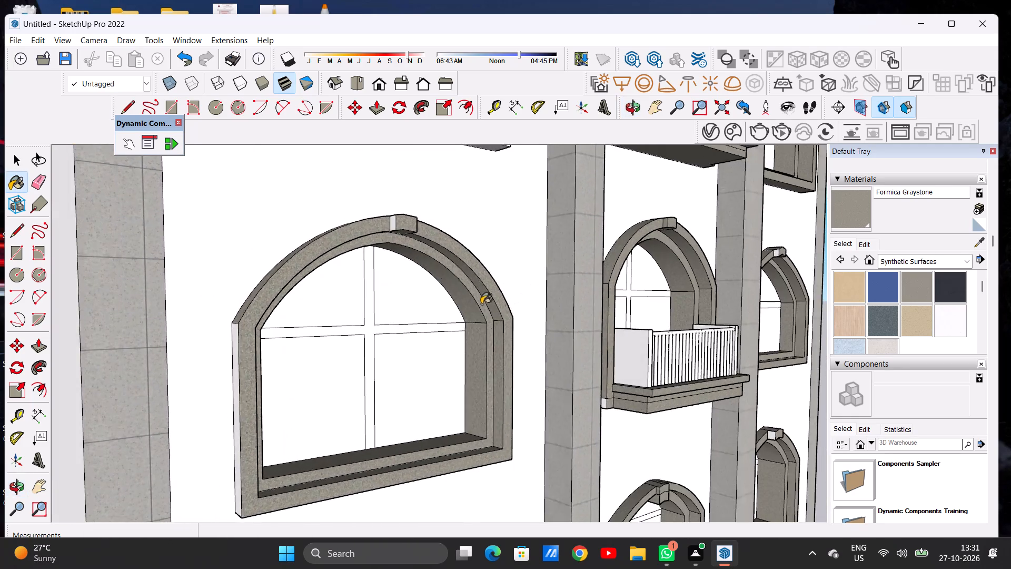
pyautogui.scroll(-5, 473, 299)
pyautogui.moveTo(259, 375); pyautogui.dragTo(415, 387, button='middle')
pyautogui.moveTo(414, 383); pyautogui.dragTo(348, 359, button='middle')
pyautogui.scroll(4, 421, 352)
pyautogui.scroll(-2, 414, 354)
pyautogui.scroll(6, 406, 355)
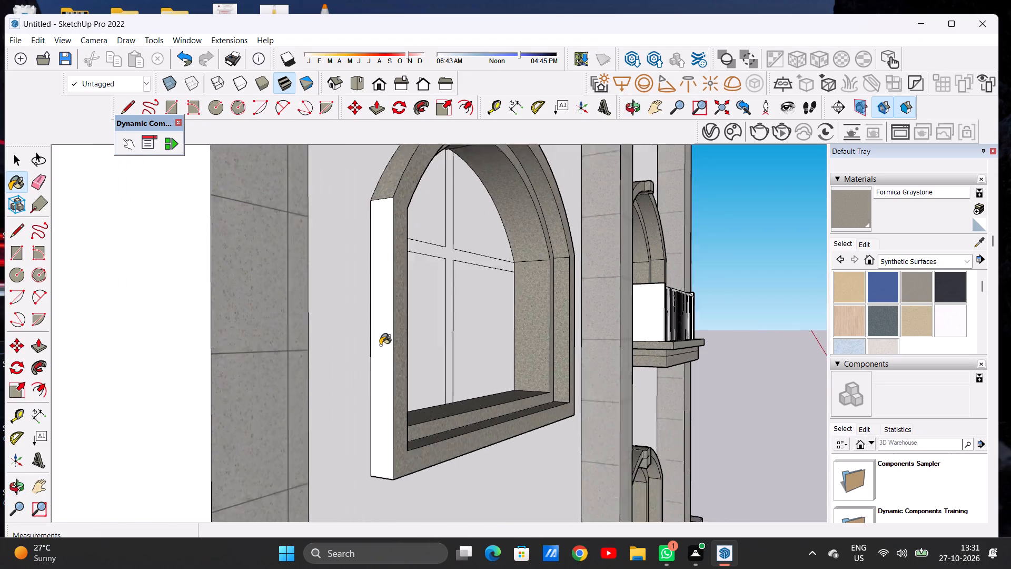
pyautogui.scroll(1, 380, 345)
pyautogui.click(385, 337)
# Paint the left side of the keystone on the left bay's second window with Formica Graystone.
pyautogui.scroll(-11, 373, 358)
pyautogui.scroll(3, 457, 238)
pyautogui.scroll(-1, 453, 232)
pyautogui.scroll(3, 453, 231)
pyautogui.scroll(-1, 445, 221)
pyautogui.scroll(4, 445, 221)
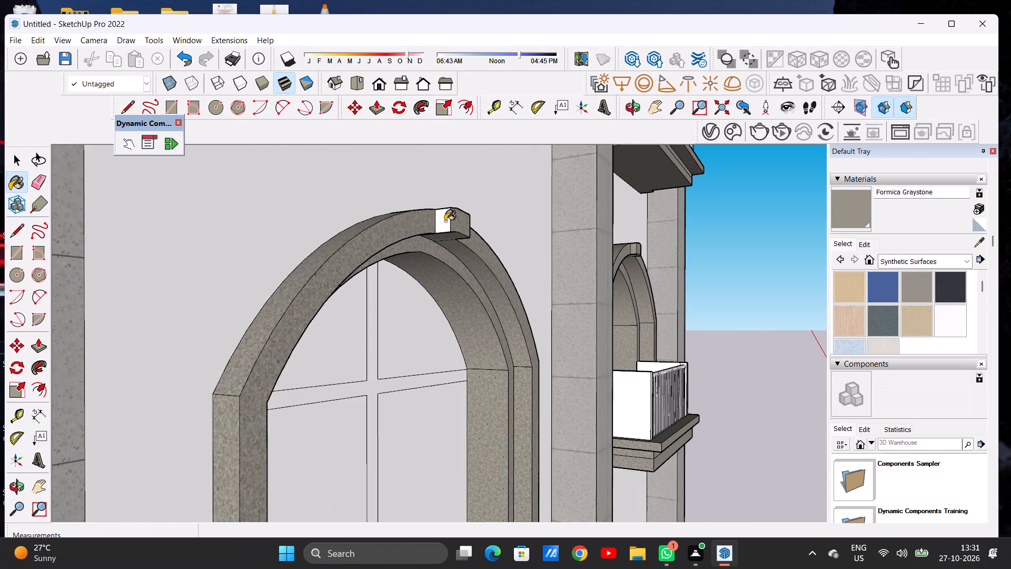
pyautogui.click(445, 221)
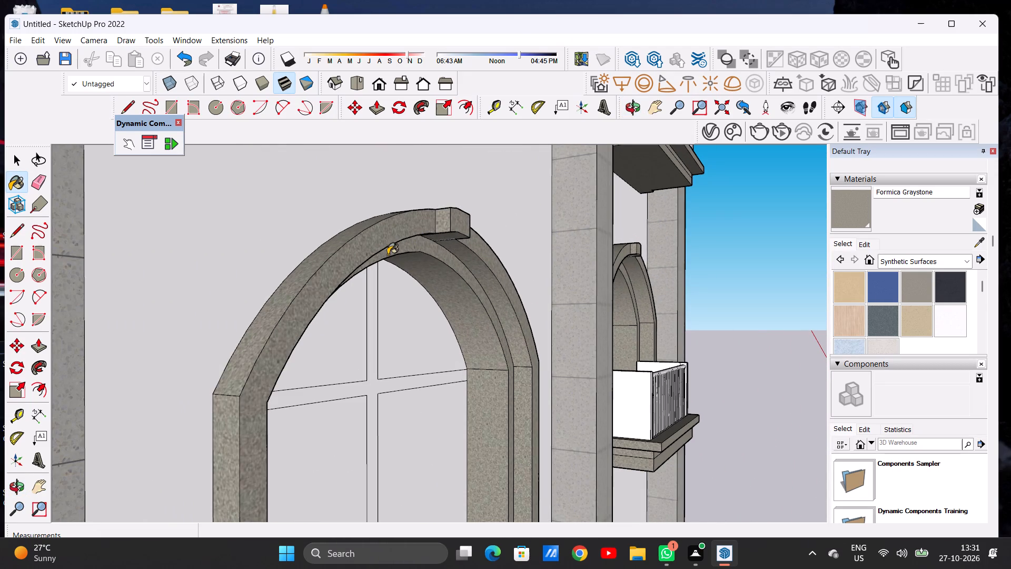
# Examine the left bay's second window from several angles for any unpainted arch and trim faces.
pyautogui.scroll(-4, 390, 252)
pyautogui.moveTo(452, 234); pyautogui.dragTo(212, 333, button='middle')
pyautogui.scroll(9, 195, 328)
pyautogui.scroll(-1, 196, 319)
pyautogui.scroll(3, 196, 319)
pyautogui.scroll(-1, 196, 319)
pyautogui.scroll(1, 196, 319)
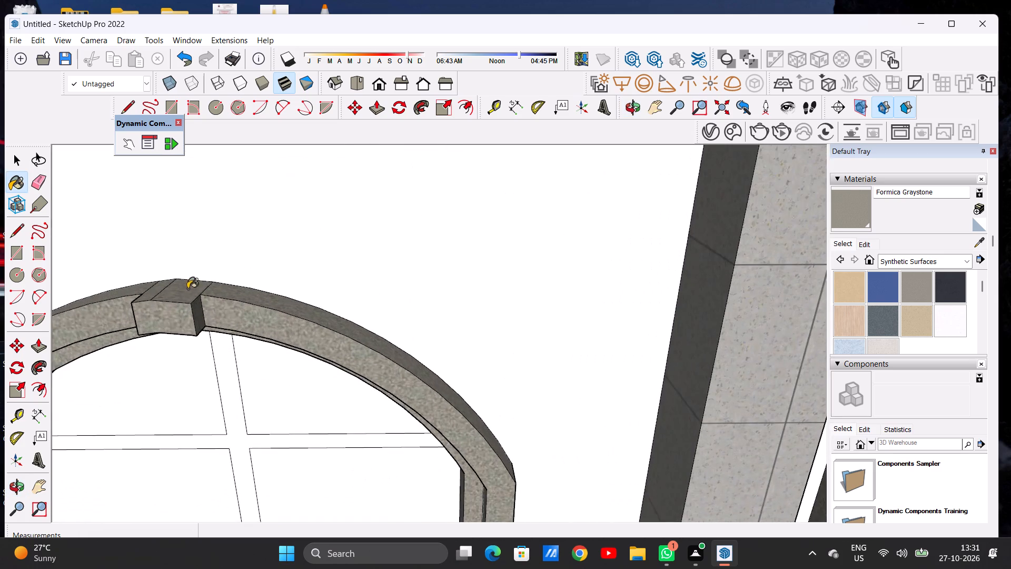
pyautogui.moveTo(186, 288); pyautogui.dragTo(253, 264, button='middle')
pyautogui.scroll(1, 253, 264)
pyautogui.scroll(-7, 260, 260)
pyautogui.scroll(1, 283, 252)
pyautogui.scroll(-17, 283, 252)
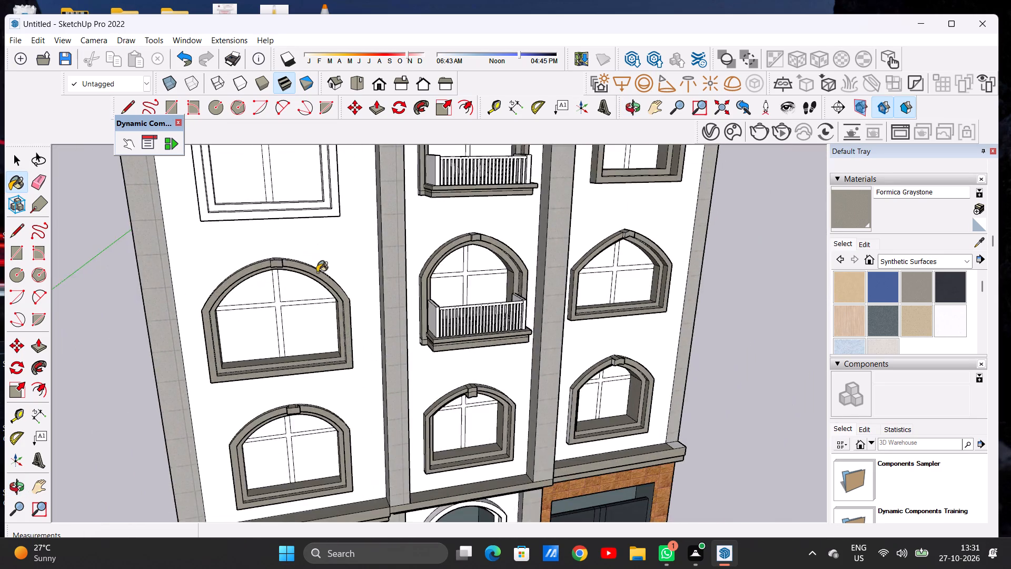
pyautogui.scroll(6, 318, 346)
pyautogui.moveTo(311, 352); pyautogui.dragTo(372, 284, button='middle')
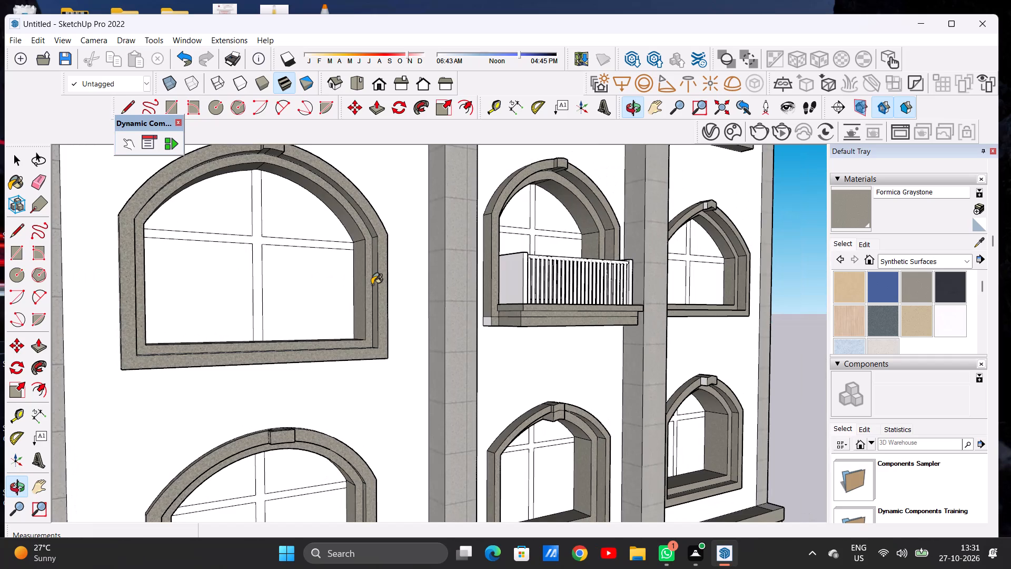
# Apply Formica Graystone to the outer right side of the second window's trim in the left bay.
pyautogui.scroll(-7, 335, 258)
pyautogui.moveTo(339, 255); pyautogui.dragTo(147, 315, button='middle')
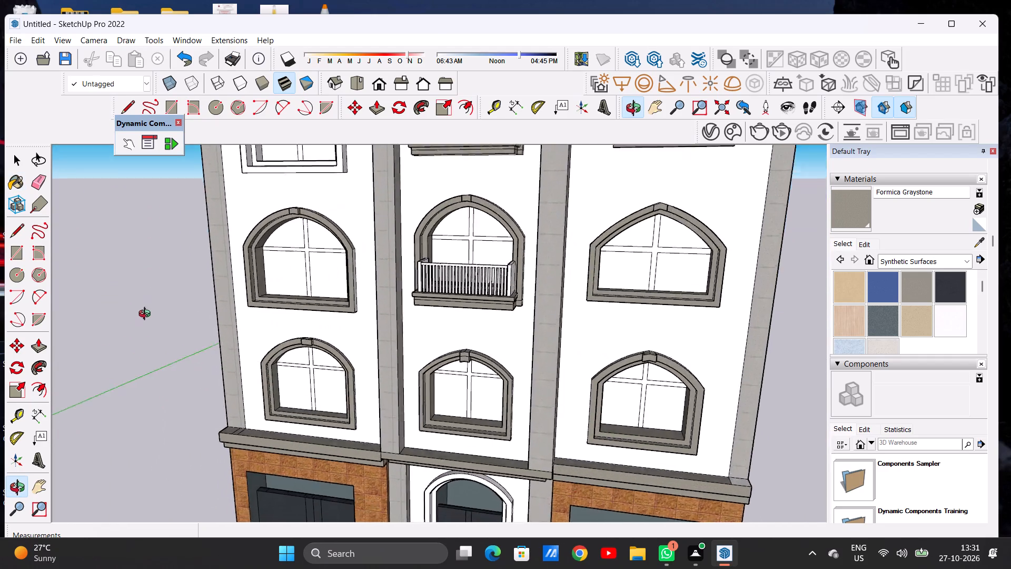
pyautogui.moveTo(147, 315); pyautogui.dragTo(251, 336, button='middle')
pyautogui.scroll(4, 322, 239)
pyautogui.moveTo(336, 238); pyautogui.dragTo(140, 319, button='middle')
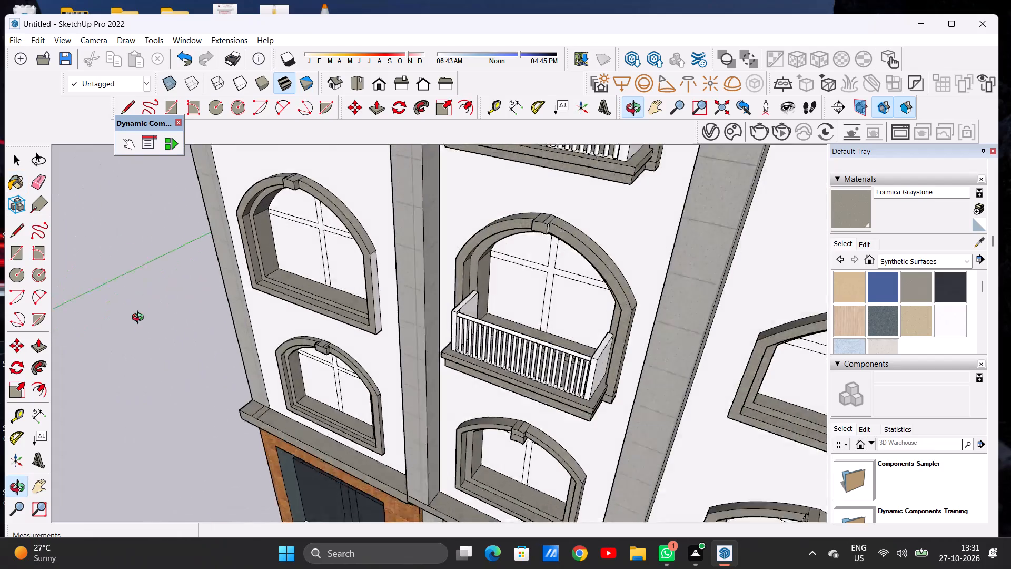
pyautogui.moveTo(140, 319); pyautogui.dragTo(182, 286, button='middle')
pyautogui.scroll(12, 333, 294)
pyautogui.click(433, 269)
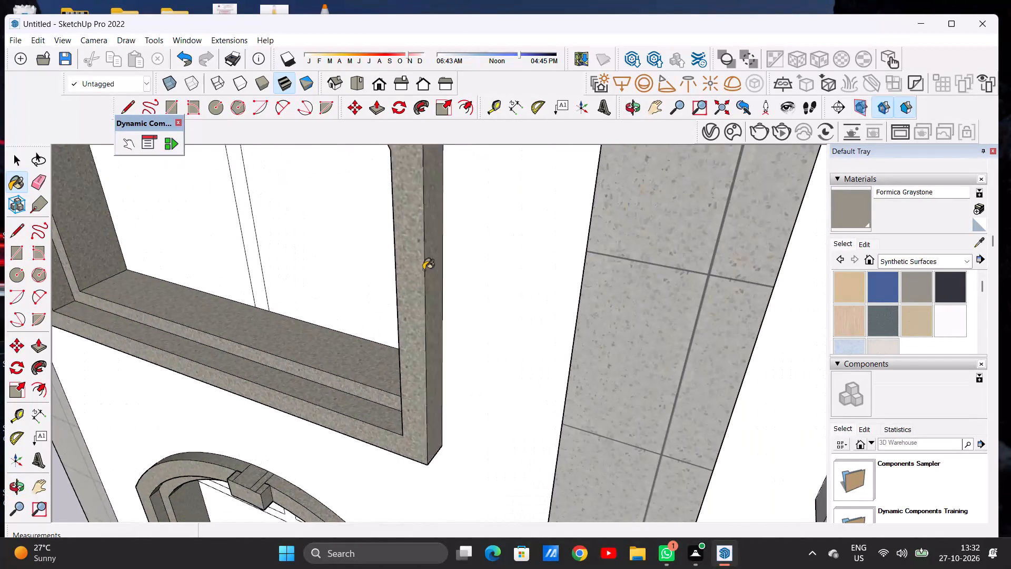
# Examine the two lower windows of the left bay from both sides for remaining unpainted trim faces.
pyautogui.scroll(-6, 402, 272)
pyautogui.moveTo(344, 283); pyautogui.dragTo(419, 263, button='middle')
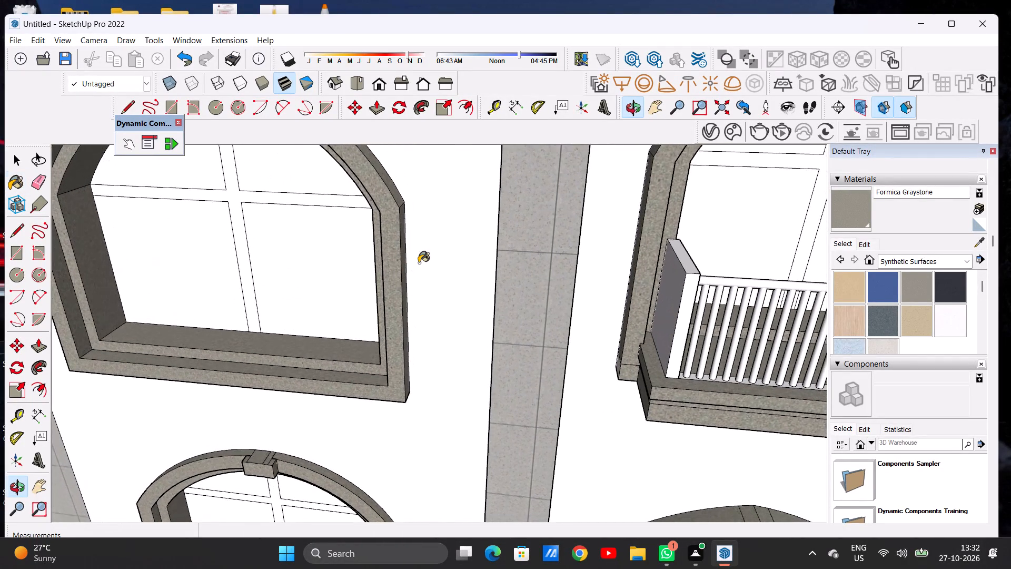
pyautogui.scroll(-5, 425, 247)
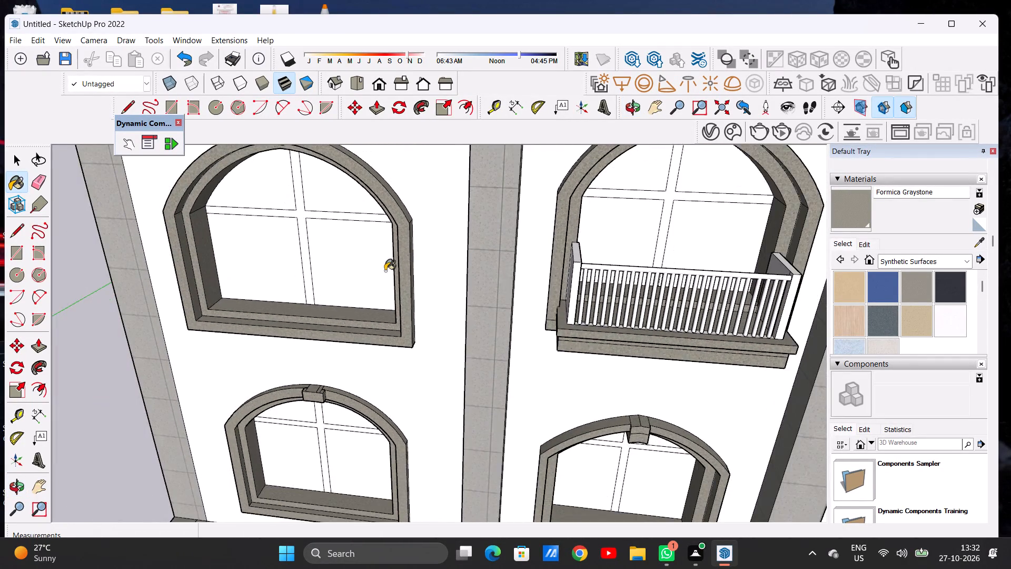
pyautogui.moveTo(373, 281); pyautogui.dragTo(407, 254, button='middle')
pyautogui.scroll(-12, 404, 261)
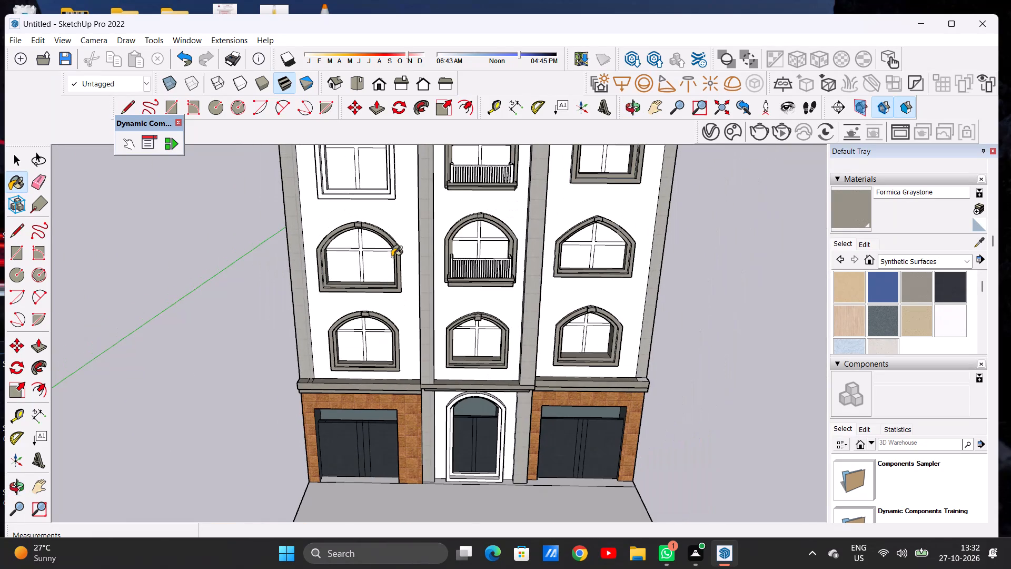
pyautogui.moveTo(379, 268); pyautogui.dragTo(464, 278, button='middle')
pyautogui.scroll(7, 364, 274)
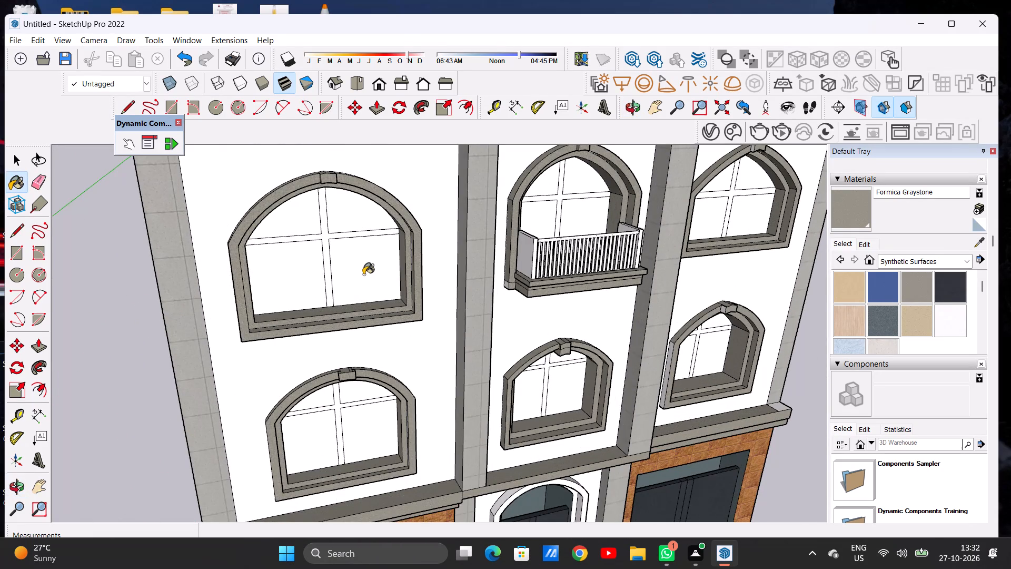
pyautogui.scroll(5, 338, 256)
pyautogui.moveTo(349, 257); pyautogui.dragTo(217, 247, button='middle')
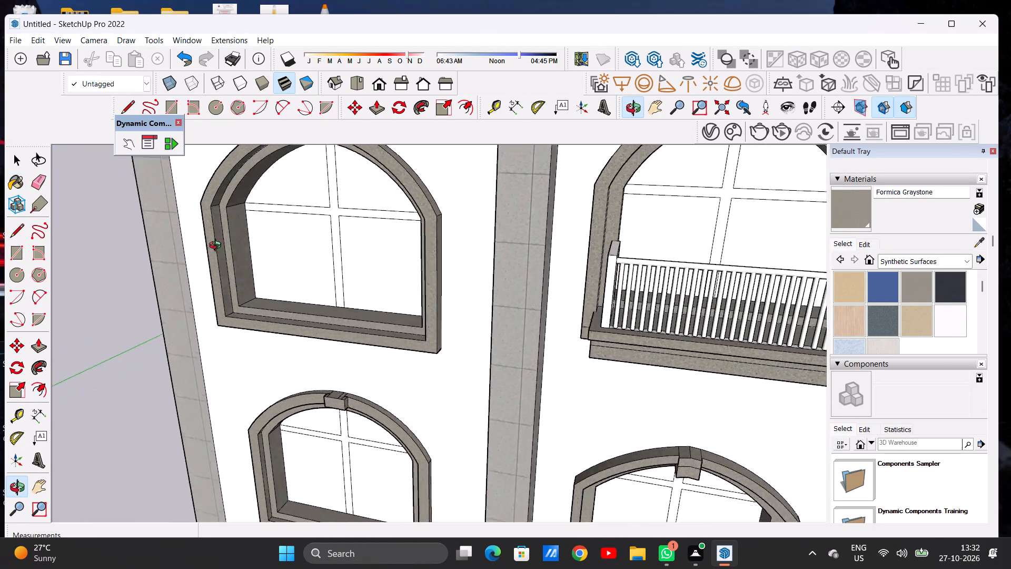
pyautogui.moveTo(217, 247); pyautogui.dragTo(398, 209, button='middle')
pyautogui.scroll(-4, 306, 269)
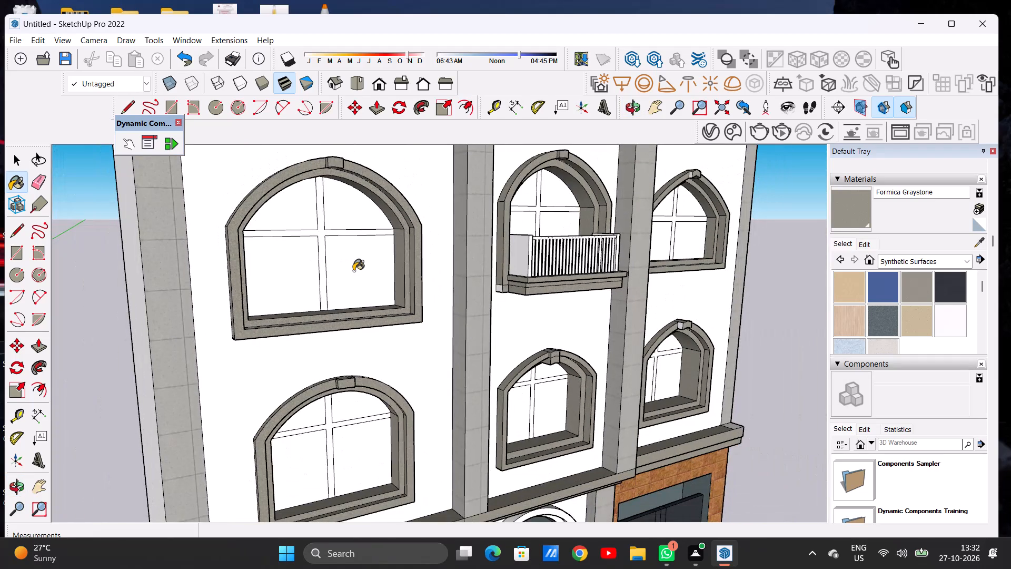
pyautogui.scroll(-5, 358, 266)
pyautogui.moveTo(363, 280); pyautogui.dragTo(101, 268, button='middle')
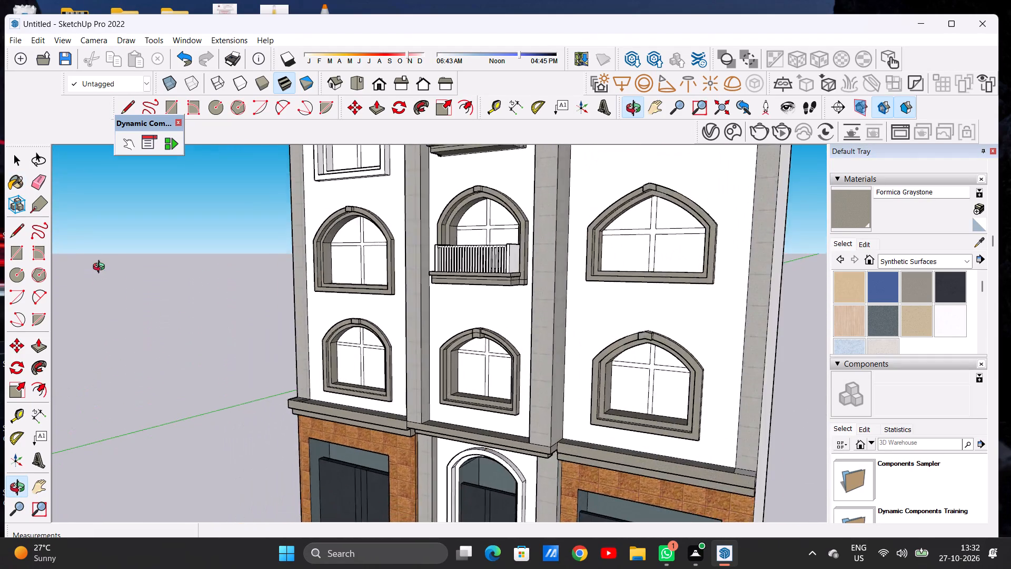
pyautogui.moveTo(101, 268); pyautogui.dragTo(111, 276, button='middle')
pyautogui.moveTo(121, 279); pyautogui.dragTo(318, 279, button='middle')
# Paint the outer and inner frame faces of the left bay's third window from the bottom with Formica Graystone.
pyautogui.scroll(-6, 315, 287)
pyautogui.scroll(1, 312, 298)
pyautogui.scroll(-8, 312, 298)
pyautogui.scroll(5, 300, 242)
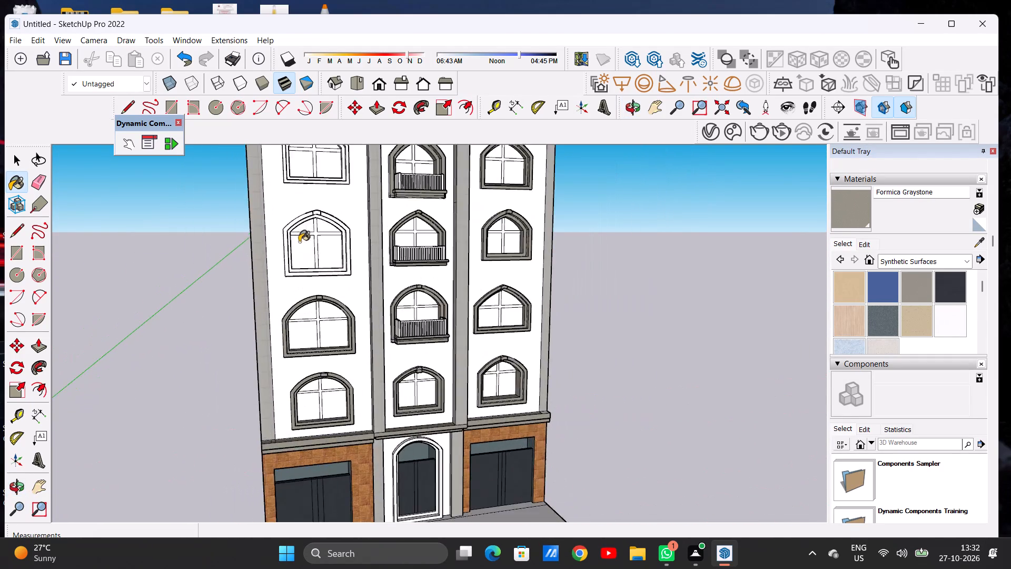
pyautogui.scroll(14, 299, 242)
pyautogui.scroll(-1, 286, 266)
pyautogui.scroll(5, 286, 268)
pyautogui.click(286, 269)
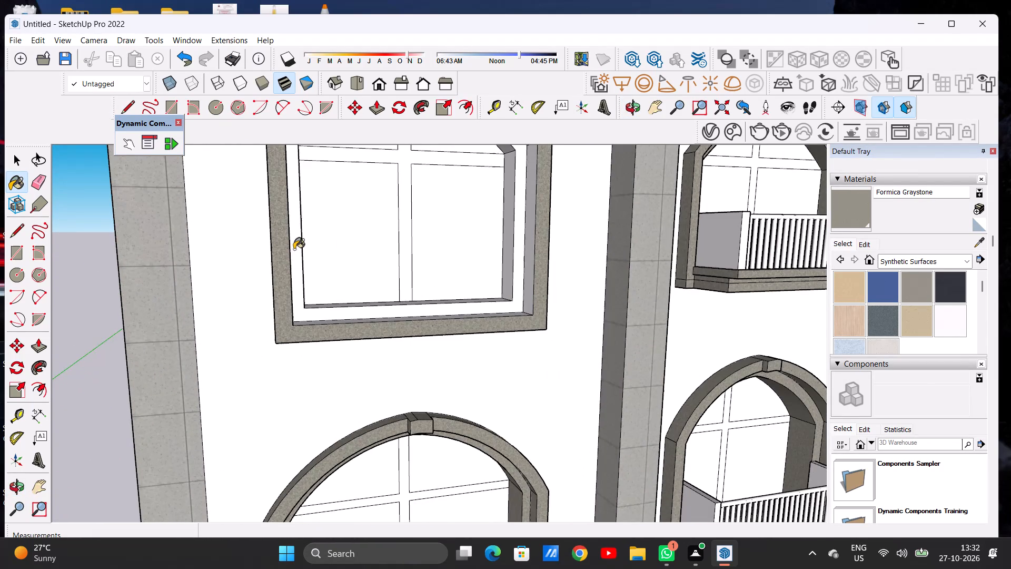
pyautogui.click(294, 249)
# Apply Formica Graystone to the left inner reveals and both bottom ledges of the left bay's third window.
pyautogui.moveTo(319, 256); pyautogui.dragTo(175, 345, button='middle')
pyautogui.scroll(5, 291, 278)
pyautogui.click(292, 276)
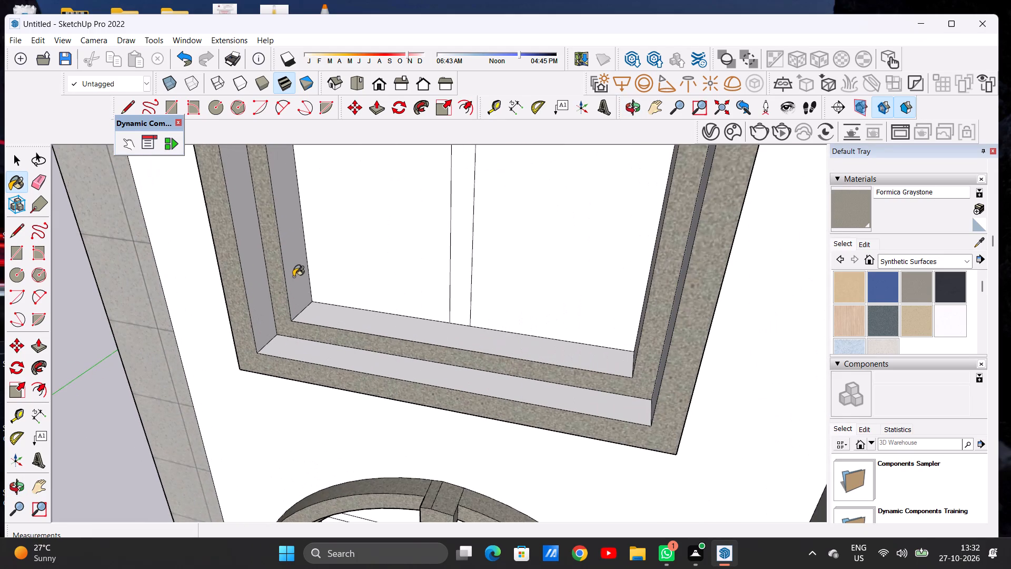
pyautogui.click(341, 308)
pyautogui.click(264, 317)
pyautogui.click(305, 353)
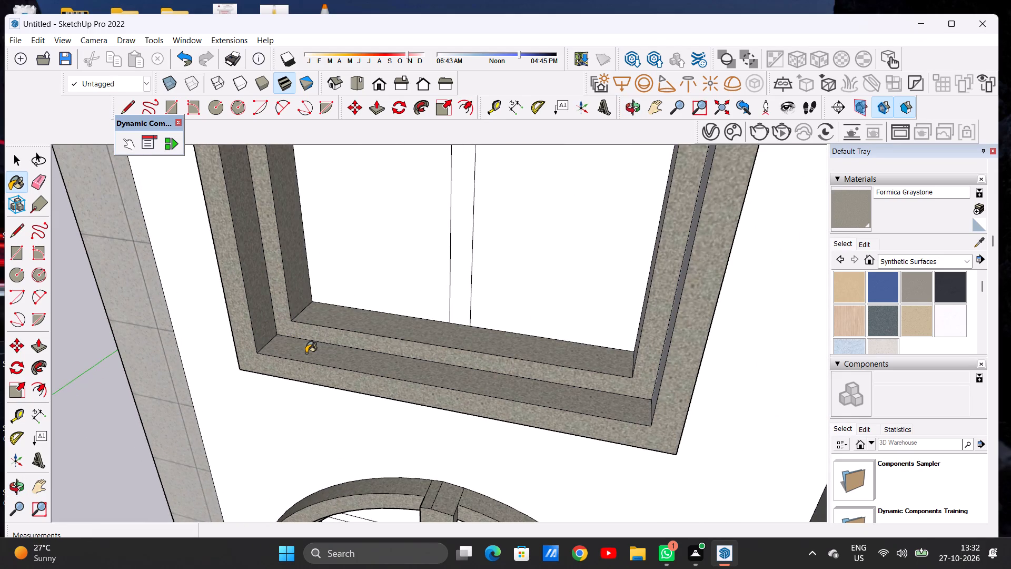
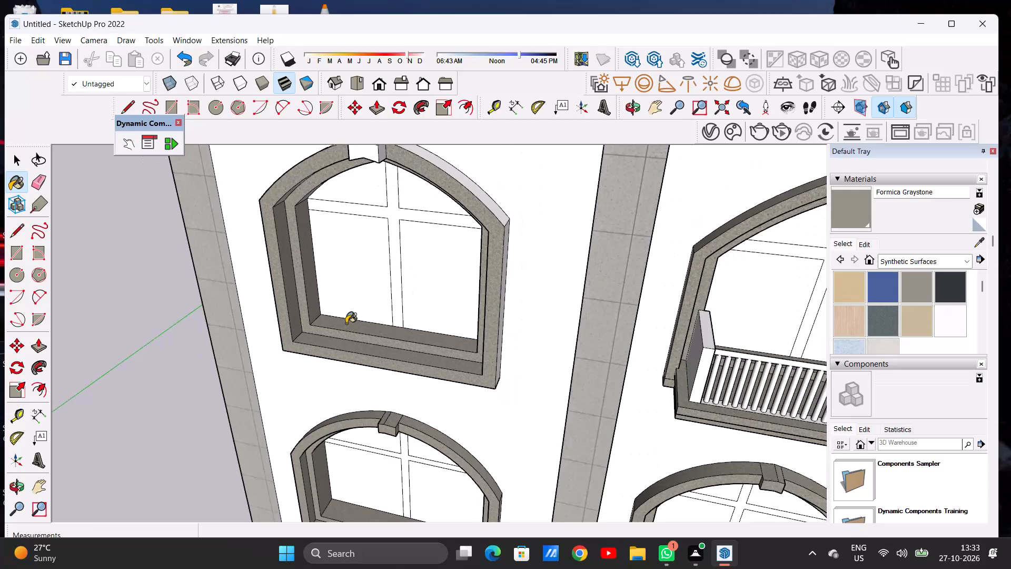
# Paint the outer right side and the right arch's outer top face of the left bay's third window with Formica Graystone.
pyautogui.scroll(-5, 346, 323)
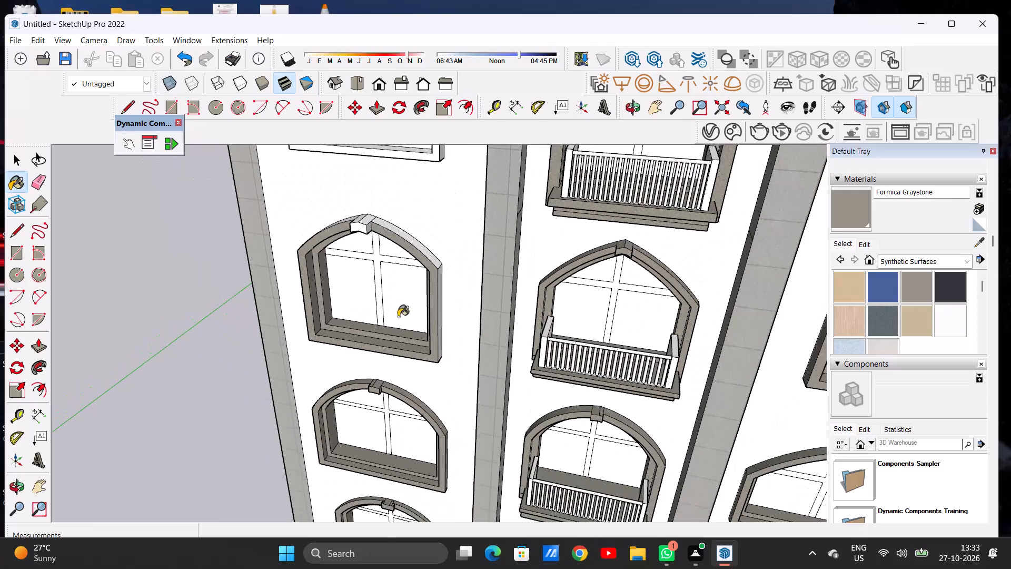
pyautogui.scroll(6, 407, 289)
pyautogui.moveTo(408, 198); pyautogui.dragTo(402, 259, button='middle')
pyautogui.scroll(-5, 406, 222)
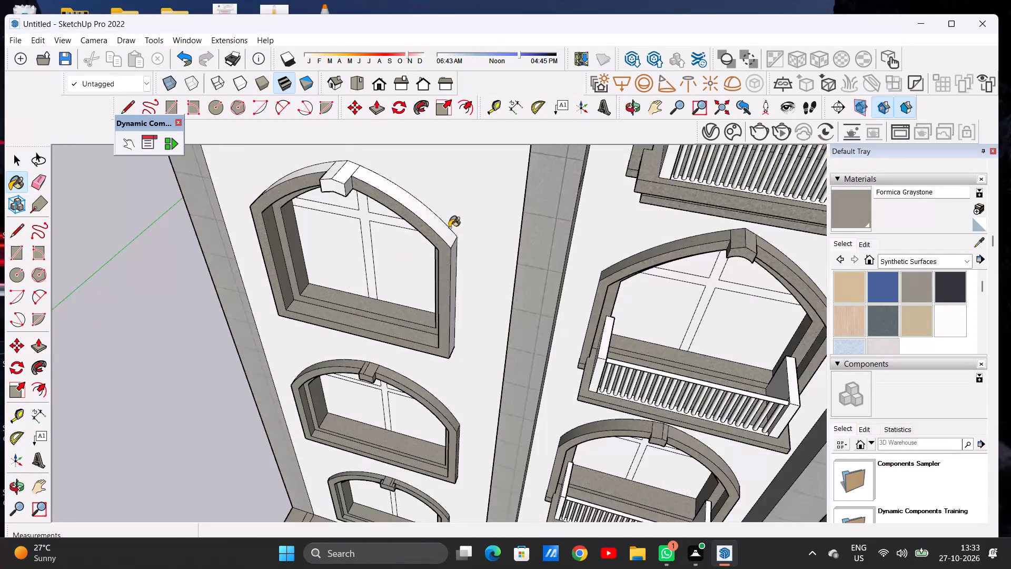
pyautogui.scroll(14, 450, 233)
pyautogui.click(452, 257)
pyautogui.click(429, 236)
pyautogui.scroll(-13, 453, 280)
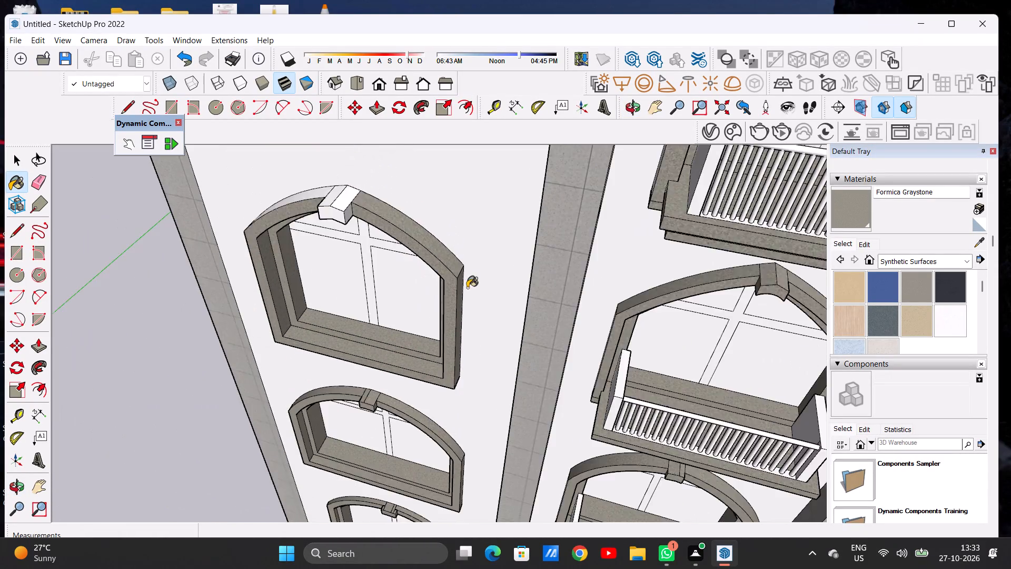
# Apply Formica Graystone to the top, front and both side faces of the third window's keystone.
pyautogui.scroll(-7, 467, 288)
pyautogui.scroll(16, 414, 246)
pyautogui.click(386, 234)
pyautogui.click(354, 219)
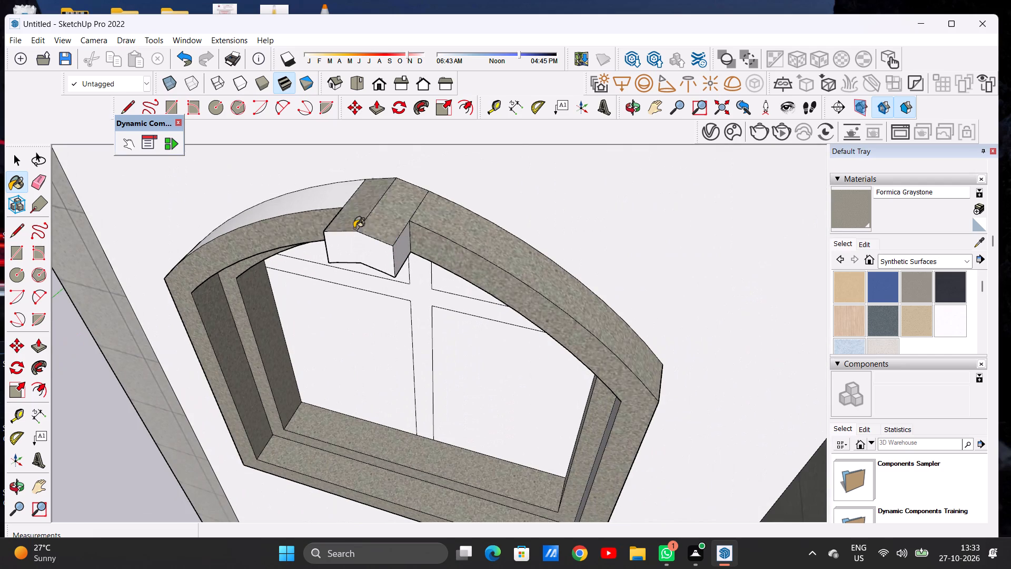
pyautogui.click(364, 255)
pyautogui.scroll(7, 397, 247)
pyautogui.click(401, 247)
pyautogui.scroll(-6, 400, 241)
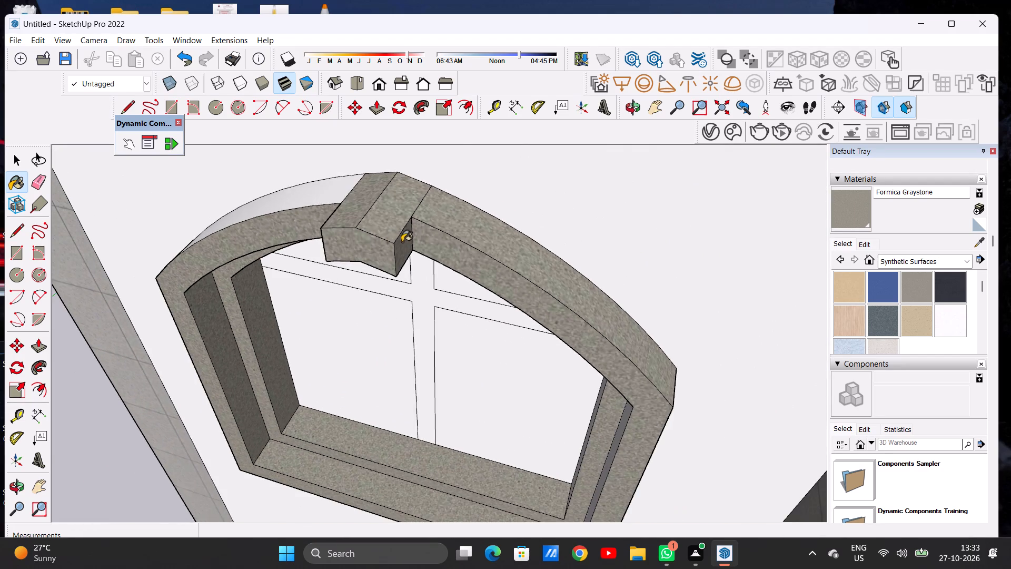
pyautogui.moveTo(311, 260); pyautogui.dragTo(527, 219, button='middle')
pyautogui.scroll(5, 432, 229)
pyautogui.click(411, 230)
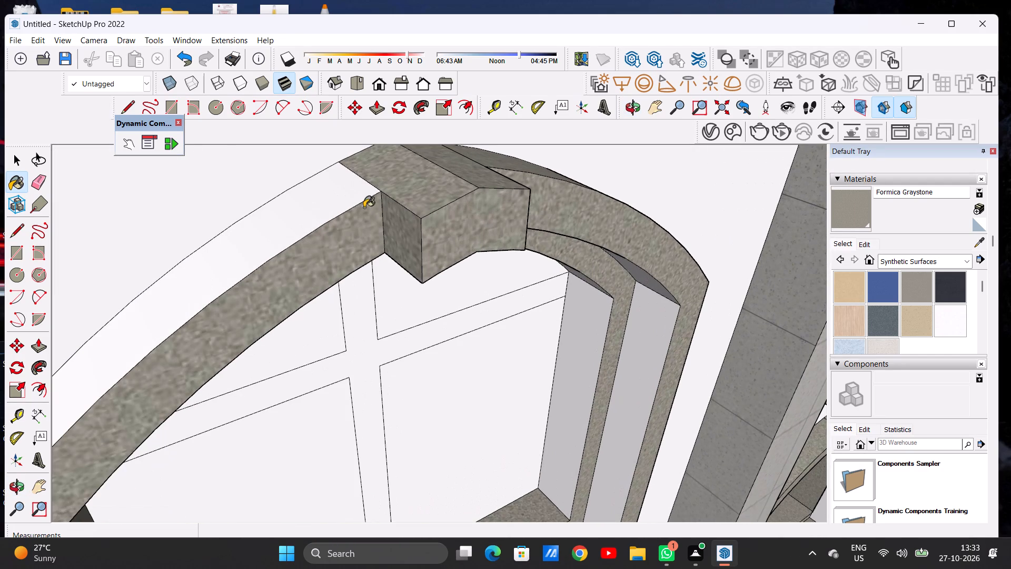
# Apply Formica Graystone to the third window's left arch top face and both right inner reveals.
pyautogui.click(355, 198)
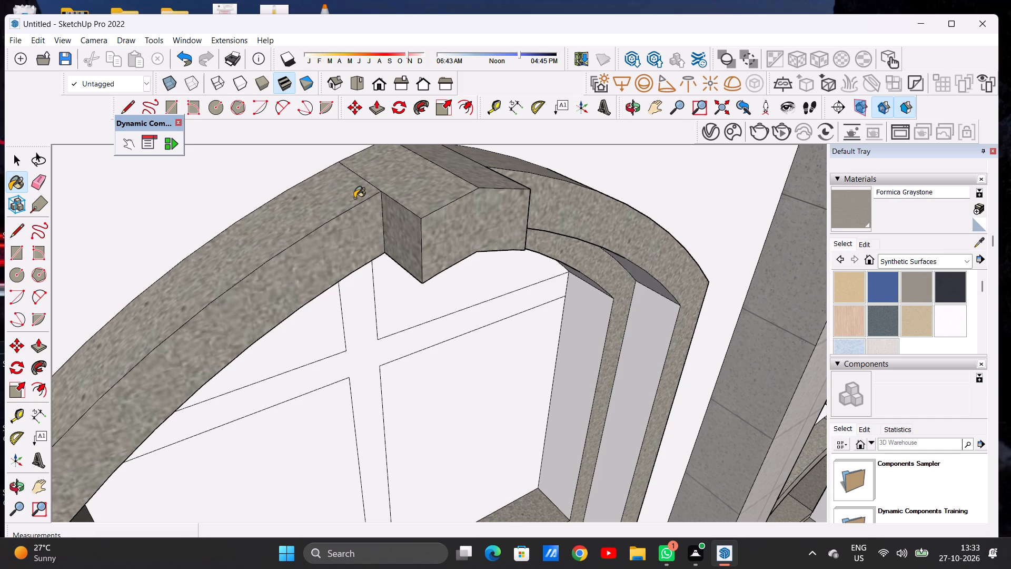
pyautogui.scroll(-20, 362, 236)
pyautogui.scroll(-1, 362, 236)
pyautogui.scroll(7, 439, 299)
pyautogui.scroll(-1, 435, 294)
pyautogui.scroll(8, 435, 294)
pyautogui.click(395, 284)
pyautogui.click(452, 284)
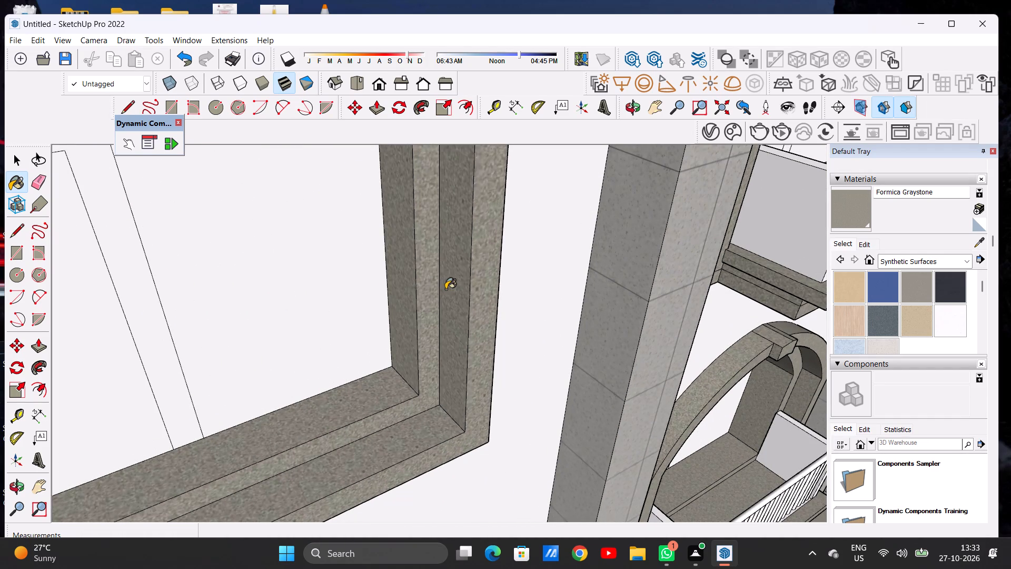
# Paint the outer left side face of the third window's frame with Formica Graystone.
pyautogui.scroll(-14, 441, 290)
pyautogui.moveTo(440, 312); pyautogui.dragTo(284, 230, button='middle')
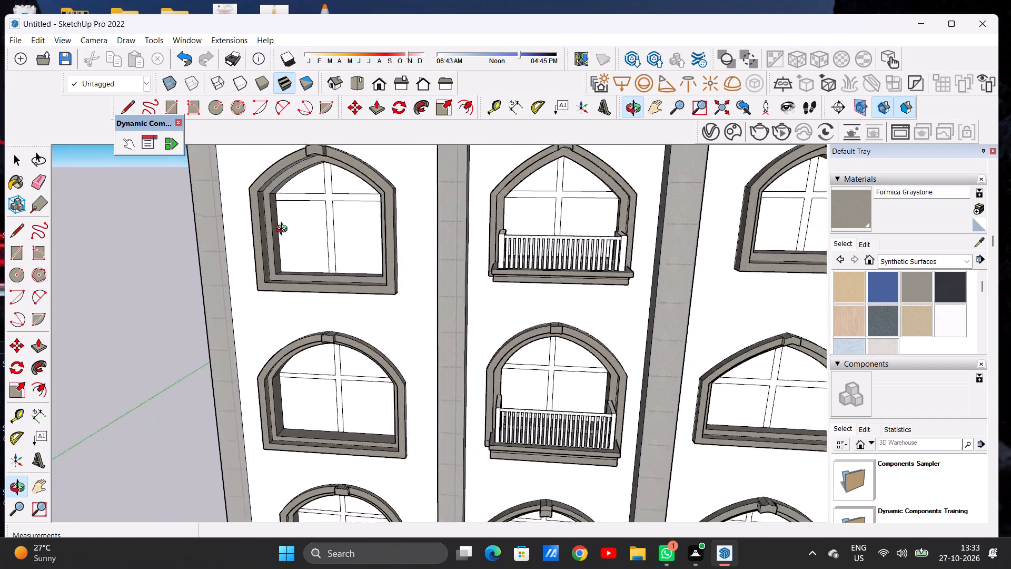
pyautogui.moveTo(284, 230); pyautogui.dragTo(540, 231, button='middle')
pyautogui.scroll(5, 370, 270)
pyautogui.click(407, 267)
pyautogui.scroll(-3, 354, 313)
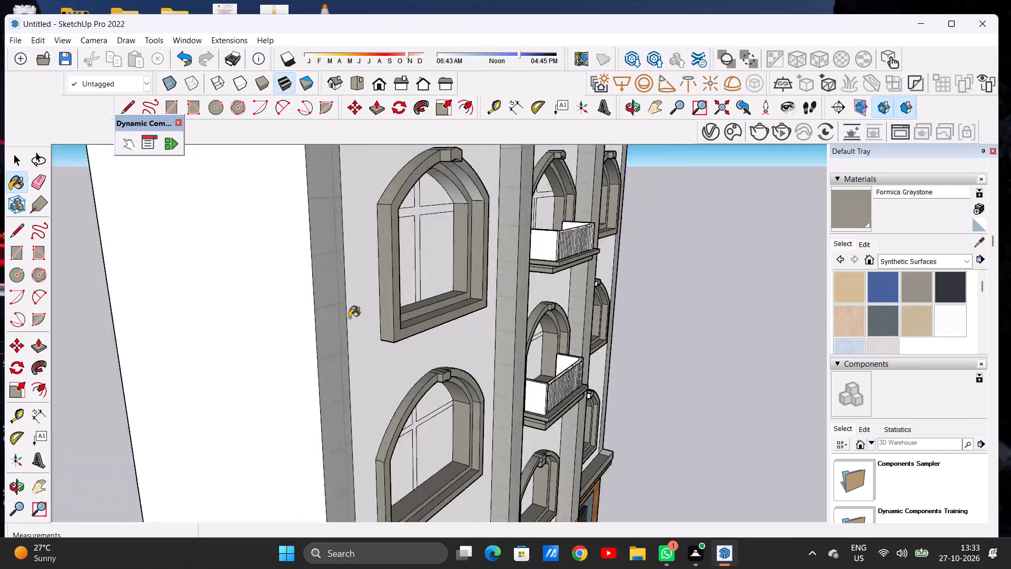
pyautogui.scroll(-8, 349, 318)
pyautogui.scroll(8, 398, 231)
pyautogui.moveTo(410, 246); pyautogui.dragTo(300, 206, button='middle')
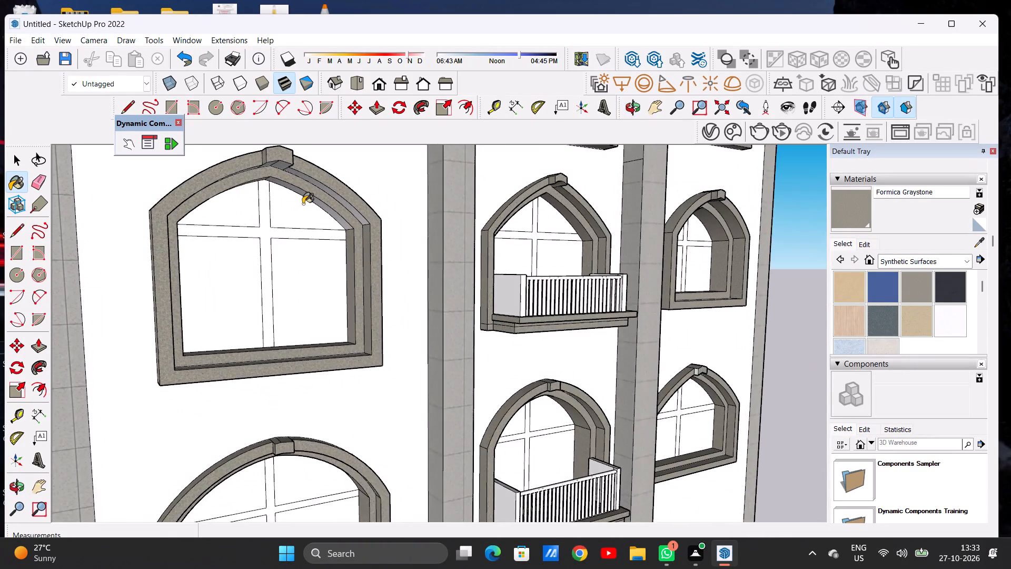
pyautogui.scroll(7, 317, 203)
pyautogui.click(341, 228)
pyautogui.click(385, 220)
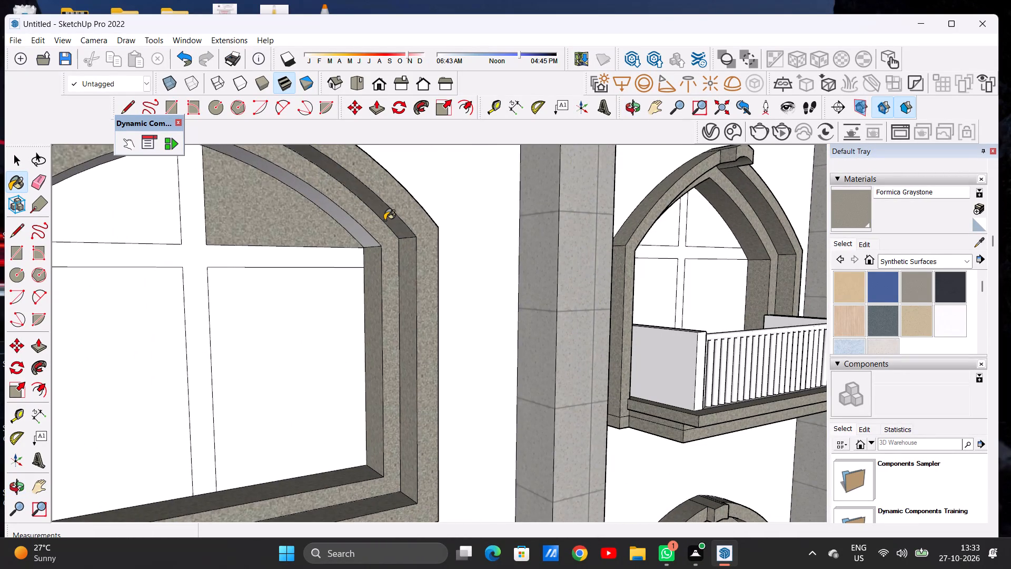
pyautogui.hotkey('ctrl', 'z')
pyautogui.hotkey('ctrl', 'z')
# Paint the inner and outer arch undersides of the third window, on both its right and left halves, with Formica Graystone.
pyautogui.scroll(11, 364, 242)
pyautogui.click(369, 235)
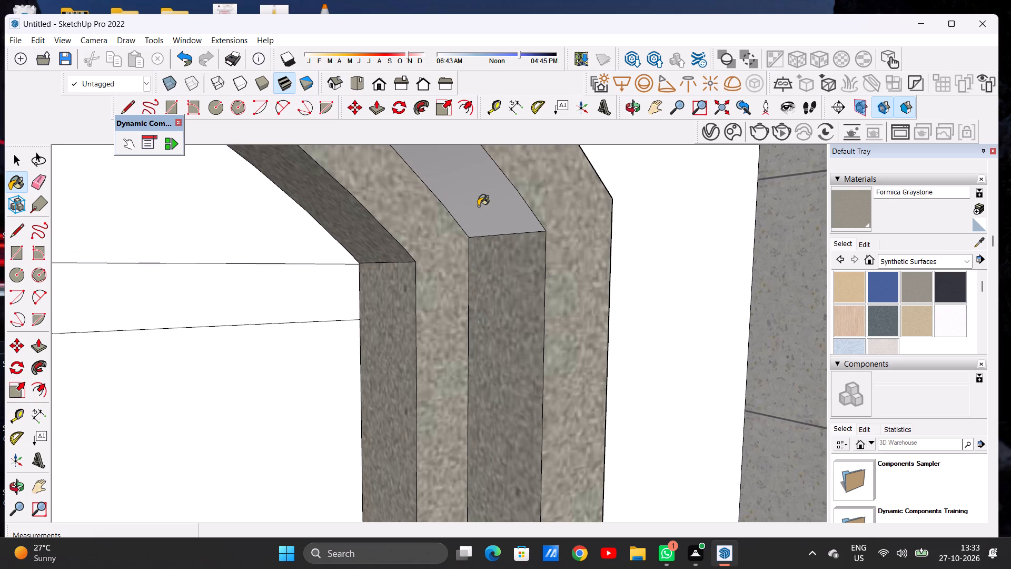
pyautogui.click(480, 206)
pyautogui.scroll(-20, 489, 247)
pyautogui.moveTo(461, 269); pyautogui.dragTo(399, 211, button='middle')
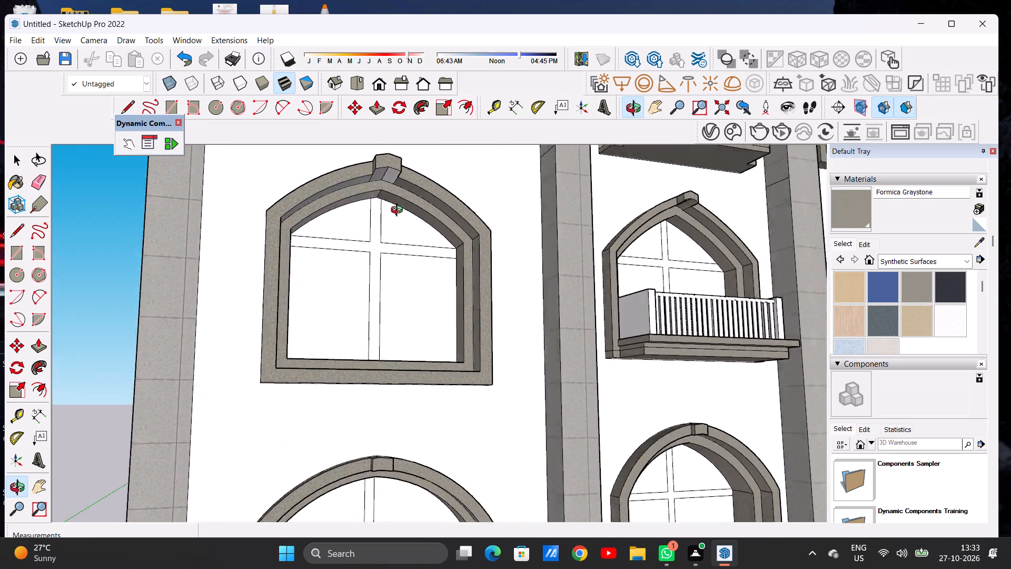
pyautogui.moveTo(399, 211); pyautogui.dragTo(253, 222, button='middle')
pyautogui.scroll(12, 290, 227)
pyautogui.click(253, 255)
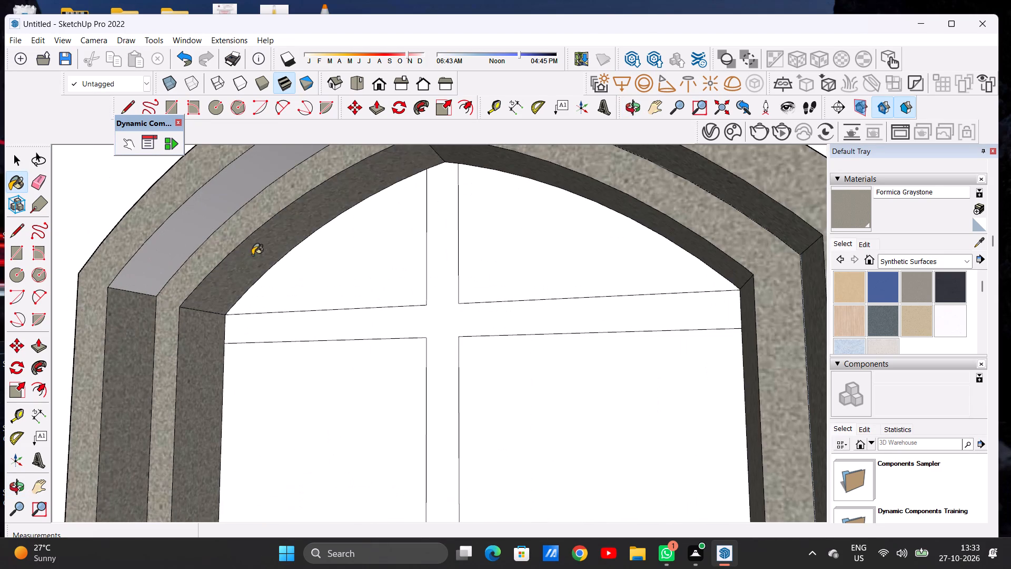
pyautogui.click(204, 219)
# Apply Formica Graystone to the underside faces of the third window's keystone.
pyautogui.scroll(-11, 273, 269)
pyautogui.moveTo(345, 276); pyautogui.dragTo(390, 244, button='middle')
pyautogui.scroll(14, 318, 237)
pyautogui.click(308, 224)
pyautogui.click(357, 211)
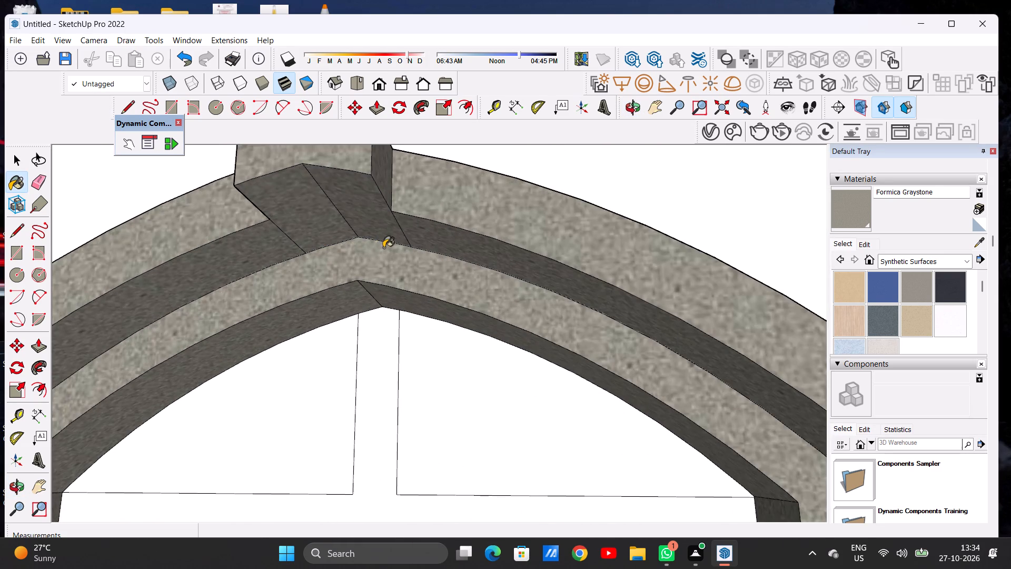
# Paint the underside of the third window's bottom frame with Formica Graystone.
pyautogui.scroll(-4, 387, 251)
pyautogui.scroll(1, 389, 254)
pyautogui.scroll(-10, 389, 254)
pyautogui.moveTo(397, 231); pyautogui.dragTo(547, 347, button='middle')
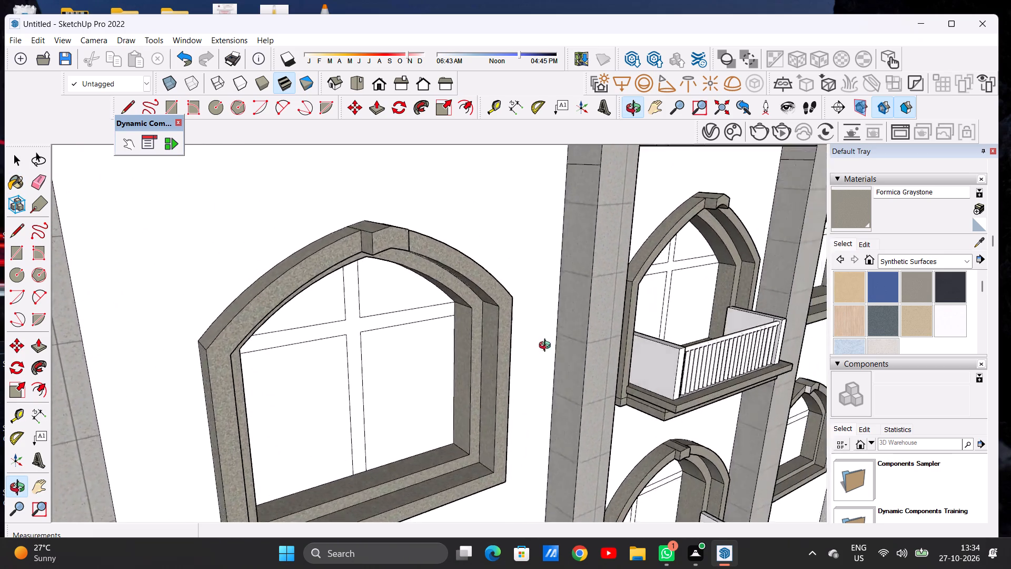
pyautogui.moveTo(547, 347); pyautogui.dragTo(369, 301, button='middle')
pyautogui.scroll(-15, 382, 261)
pyautogui.scroll(7, 391, 359)
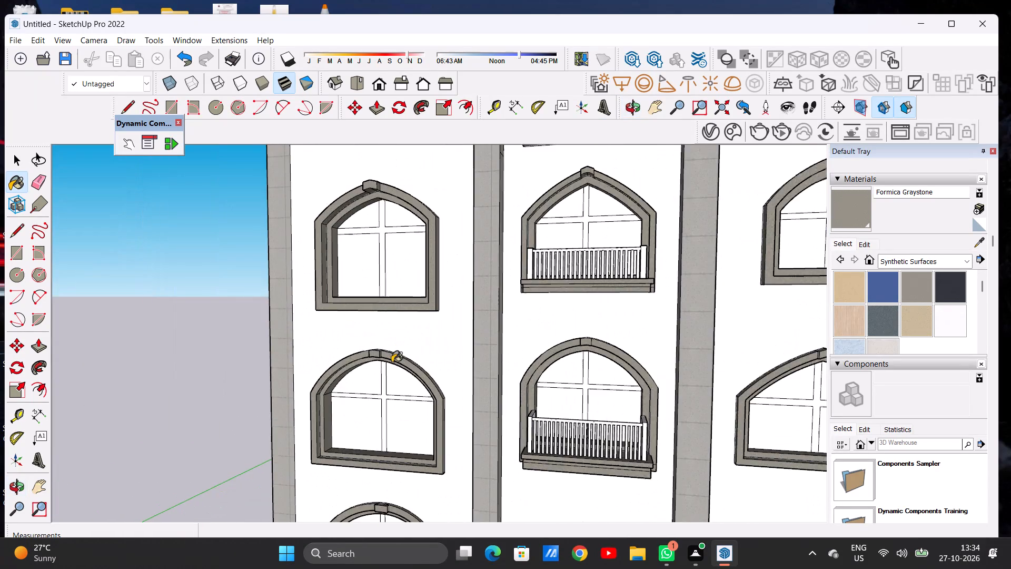
pyautogui.moveTo(407, 344); pyautogui.dragTo(411, 268, button='middle')
pyautogui.scroll(7, 441, 327)
pyautogui.moveTo(403, 339); pyautogui.dragTo(409, 290, button='middle')
pyautogui.middleClick(409, 290)
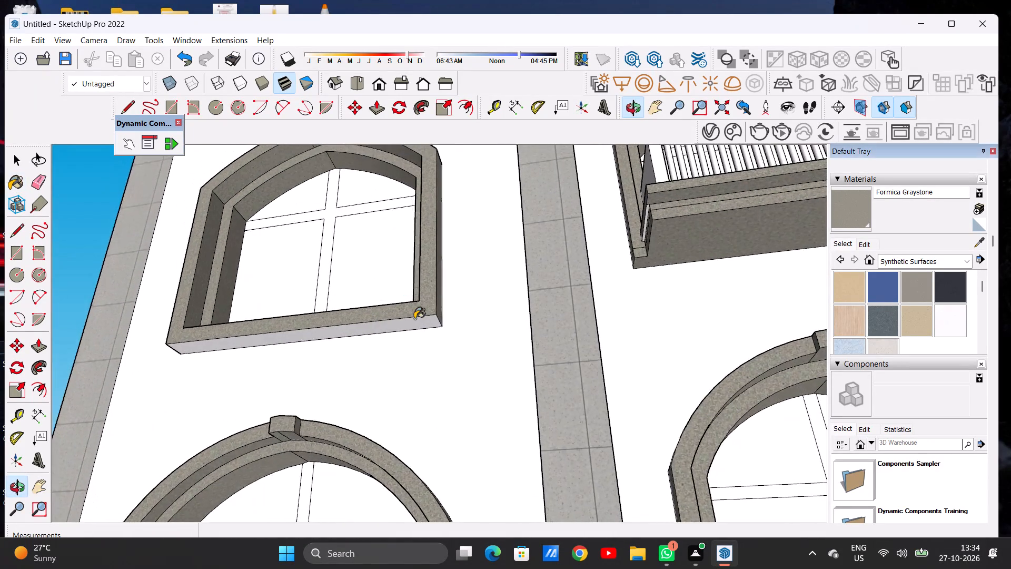
pyautogui.scroll(7, 415, 321)
pyautogui.click(417, 324)
# Apply Formica Graystone to the inner and outer frame fronts and the keystone front of the left bay's top window.
pyautogui.scroll(-16, 421, 324)
pyautogui.moveTo(373, 316); pyautogui.dragTo(402, 374, button='middle')
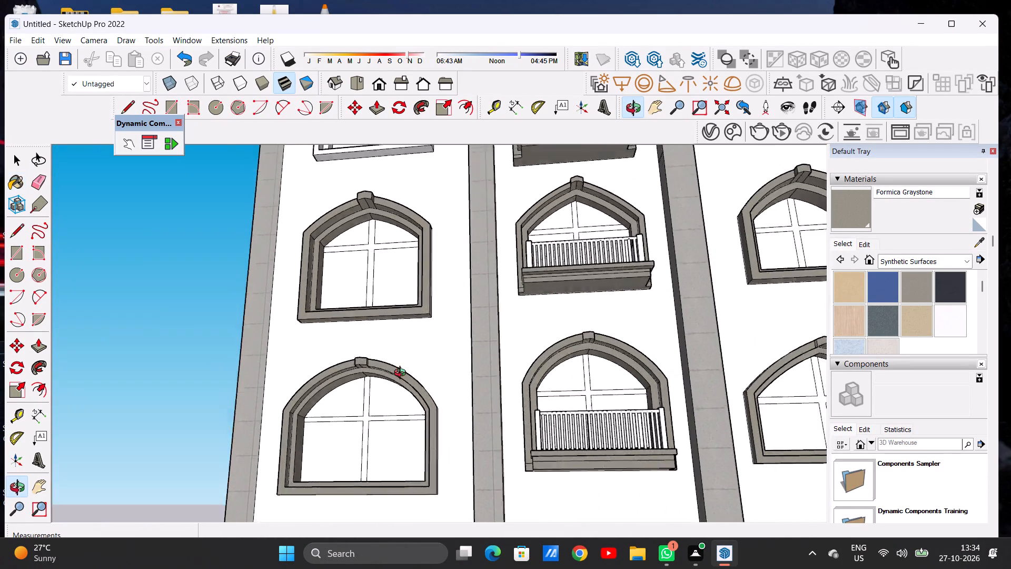
pyautogui.moveTo(402, 374); pyautogui.dragTo(436, 423, button='middle')
pyautogui.scroll(-12, 434, 399)
pyautogui.scroll(2, 401, 297)
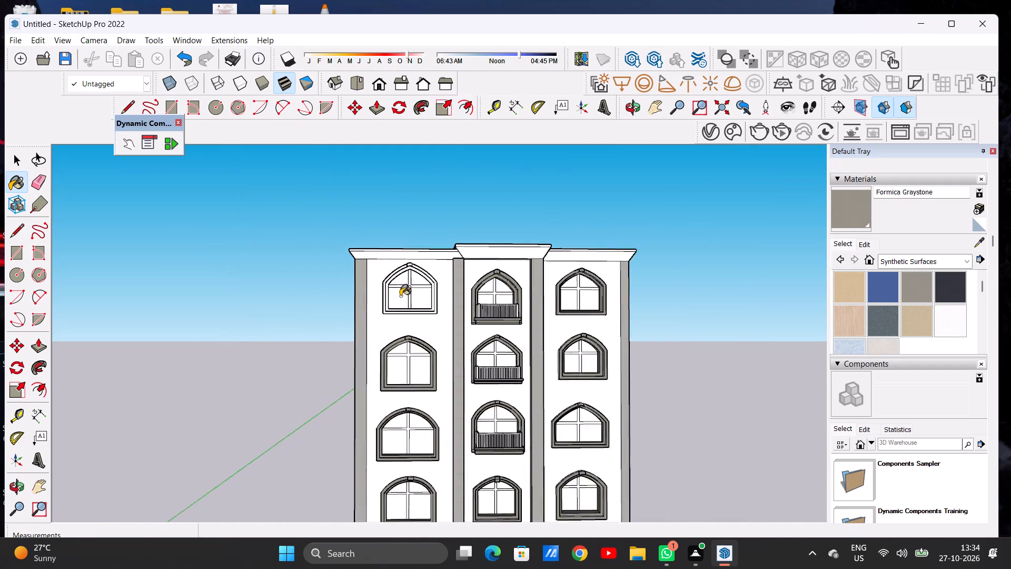
pyautogui.scroll(8, 400, 296)
pyautogui.scroll(-1, 401, 261)
pyautogui.scroll(3, 401, 261)
pyautogui.moveTo(489, 251); pyautogui.dragTo(404, 298, button='middle')
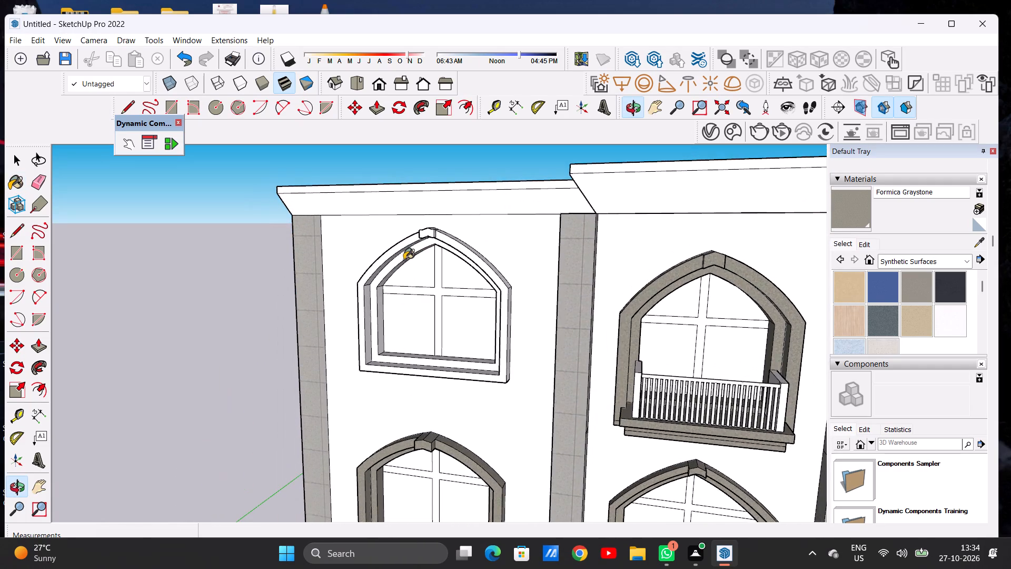
pyautogui.scroll(14, 404, 256)
pyautogui.scroll(-1, 404, 256)
pyautogui.click(404, 256)
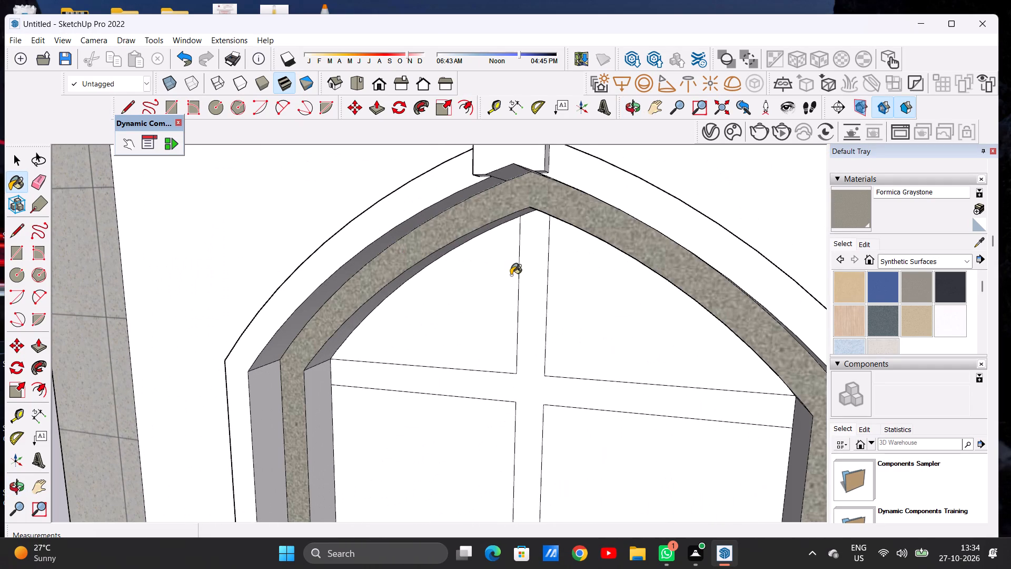
pyautogui.scroll(-4, 417, 286)
pyautogui.click(383, 253)
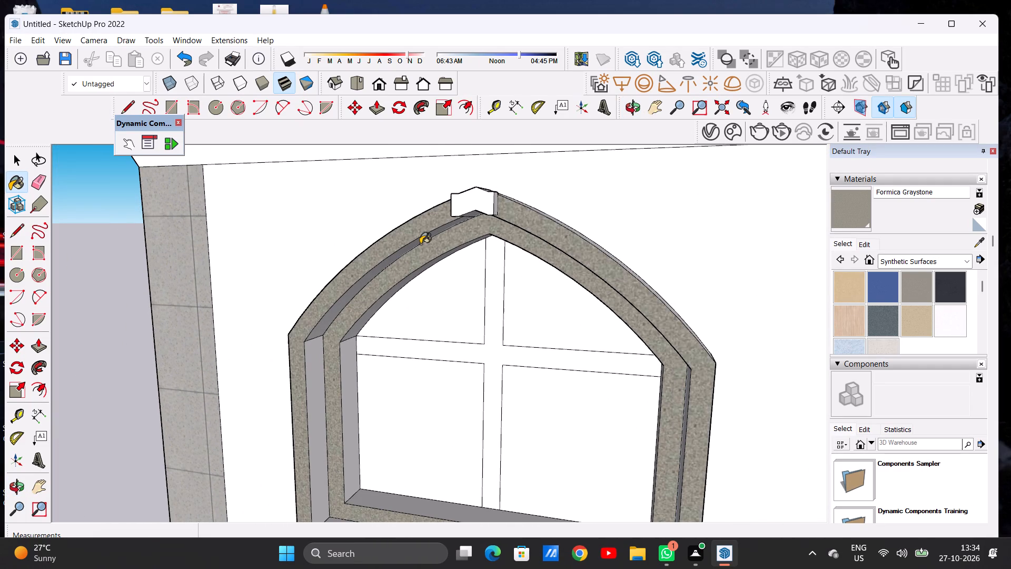
pyautogui.click(482, 206)
# Paint the top window's innermost left reveal and the adjoining left arch underside with Formica Graystone.
pyautogui.scroll(-4, 467, 212)
pyautogui.moveTo(427, 348); pyautogui.dragTo(389, 283, button='middle')
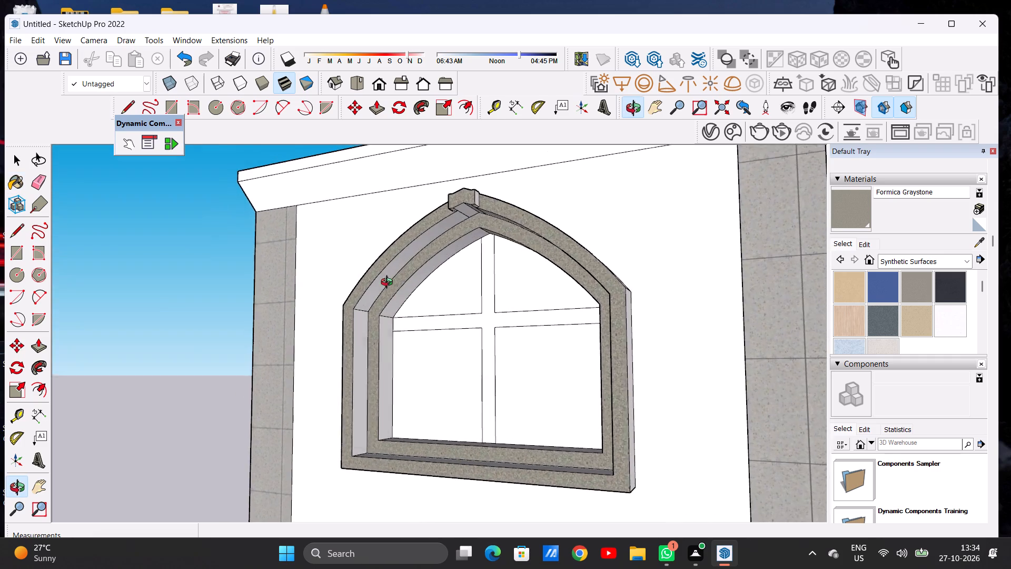
pyautogui.moveTo(389, 283); pyautogui.dragTo(388, 279, button='middle')
pyautogui.scroll(7, 402, 323)
pyautogui.click(374, 336)
pyautogui.click(383, 291)
pyautogui.scroll(-8, 382, 292)
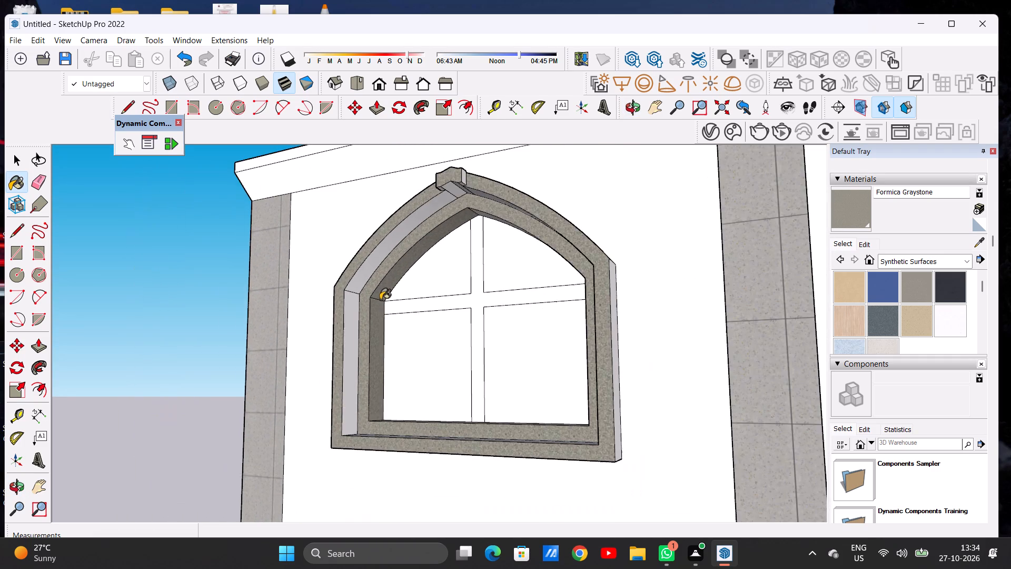
# Apply Formica Graystone to both right reveals and both right arch undersides of the top window.
pyautogui.moveTo(366, 318); pyautogui.dragTo(605, 318, button='middle')
pyautogui.scroll(6, 534, 338)
pyautogui.click(583, 321)
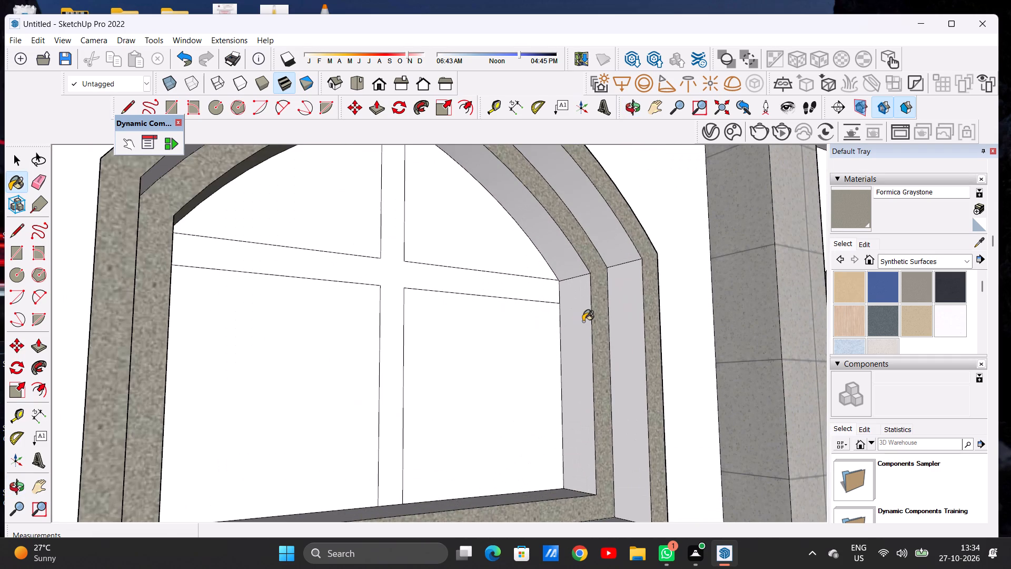
pyautogui.click(570, 269)
pyautogui.click(612, 244)
pyautogui.click(622, 308)
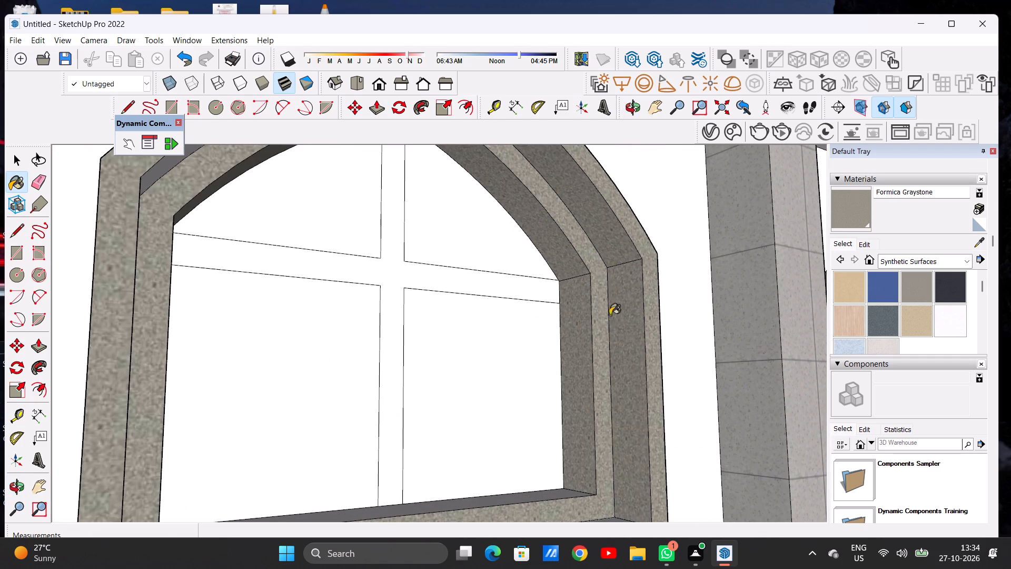
# Paint the top window's outer left reveal and the outer left arch underside with Formica Graystone.
pyautogui.scroll(-8, 474, 311)
pyautogui.moveTo(478, 319); pyautogui.dragTo(295, 386, button='middle')
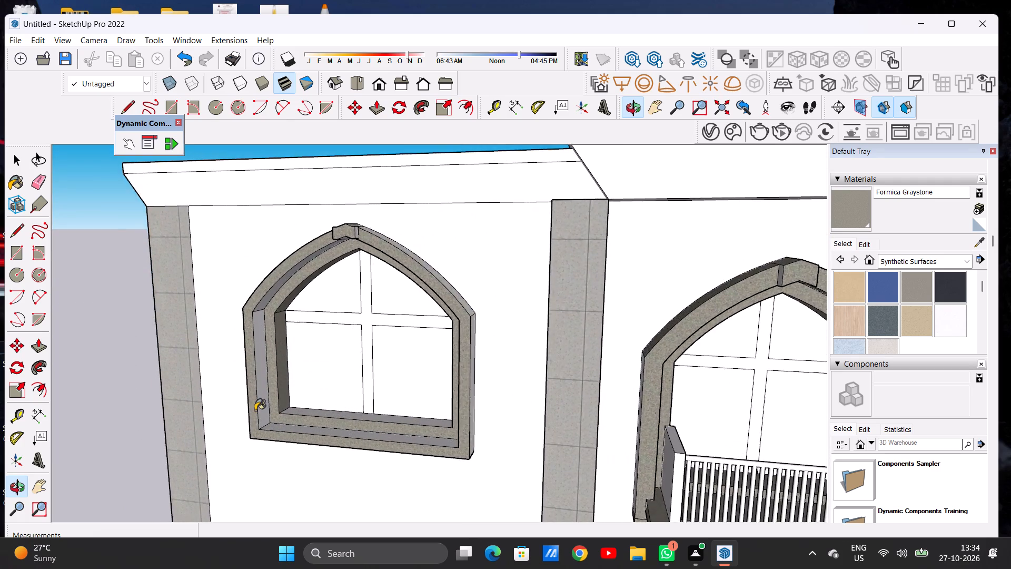
pyautogui.scroll(7, 255, 410)
pyautogui.click(271, 390)
pyautogui.scroll(-5, 304, 391)
pyautogui.moveTo(345, 386); pyautogui.dragTo(349, 322, button='middle')
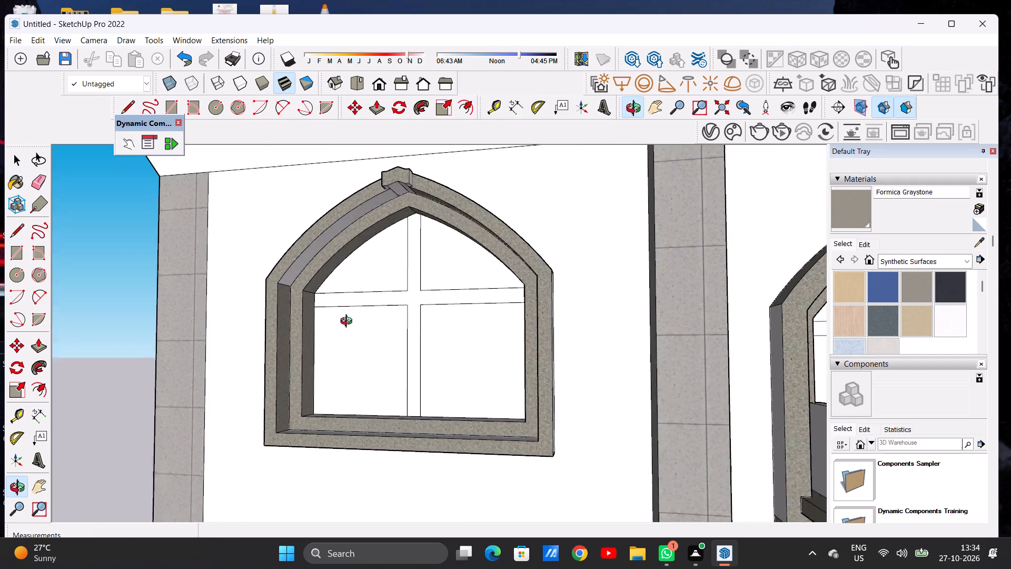
pyautogui.moveTo(349, 322); pyautogui.dragTo(368, 221, button='middle')
pyautogui.scroll(14, 408, 217)
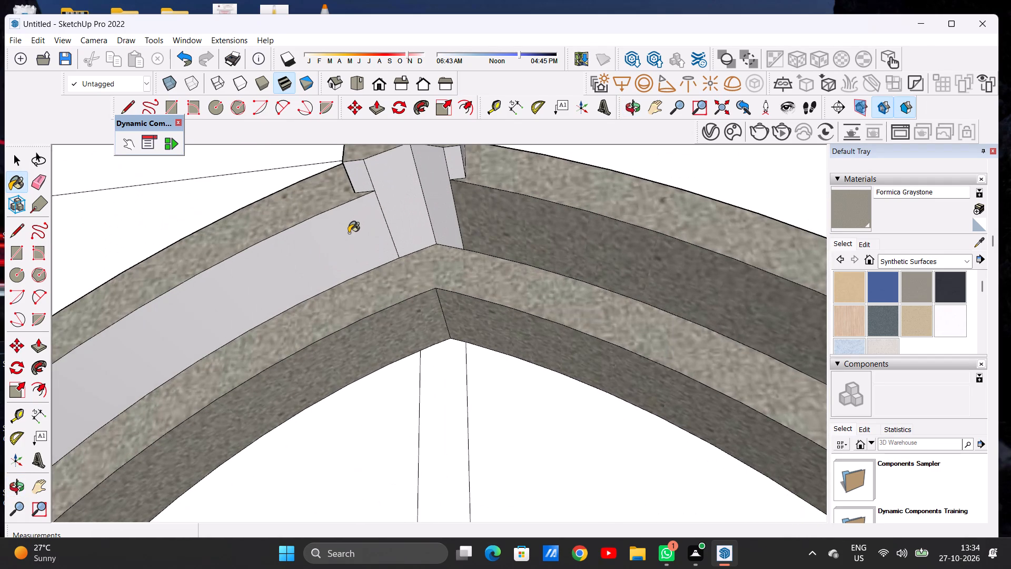
pyautogui.click(349, 233)
# Apply Formica Graystone to the underside faces of the top window's keystone.
pyautogui.click(396, 205)
pyautogui.click(435, 194)
pyautogui.click(350, 171)
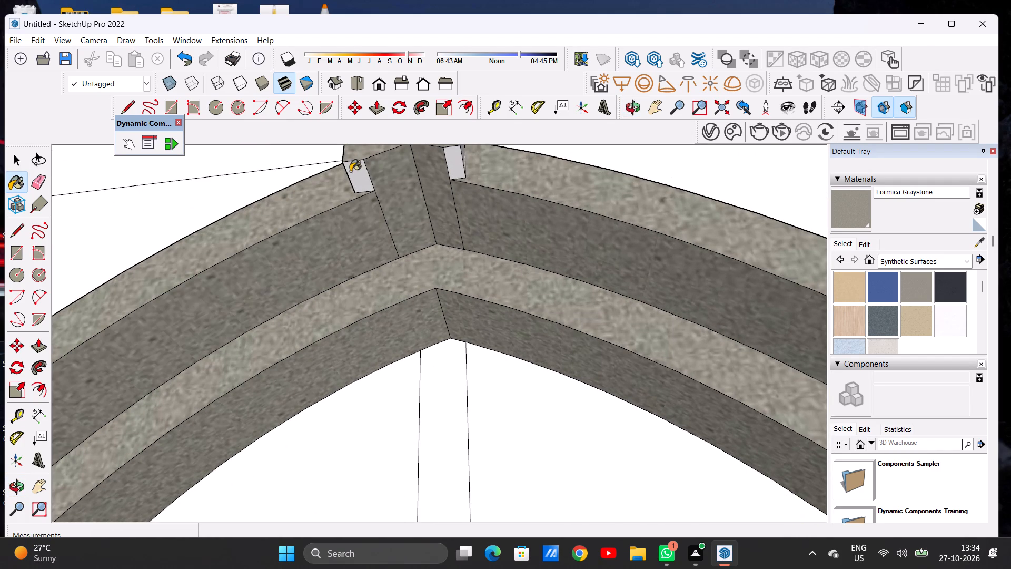
pyautogui.click(452, 166)
# Paint both side faces and the left ledge of the top window's keystone with Formica Graystone.
pyautogui.scroll(-7, 401, 274)
pyautogui.moveTo(421, 239); pyautogui.dragTo(386, 246, button='middle')
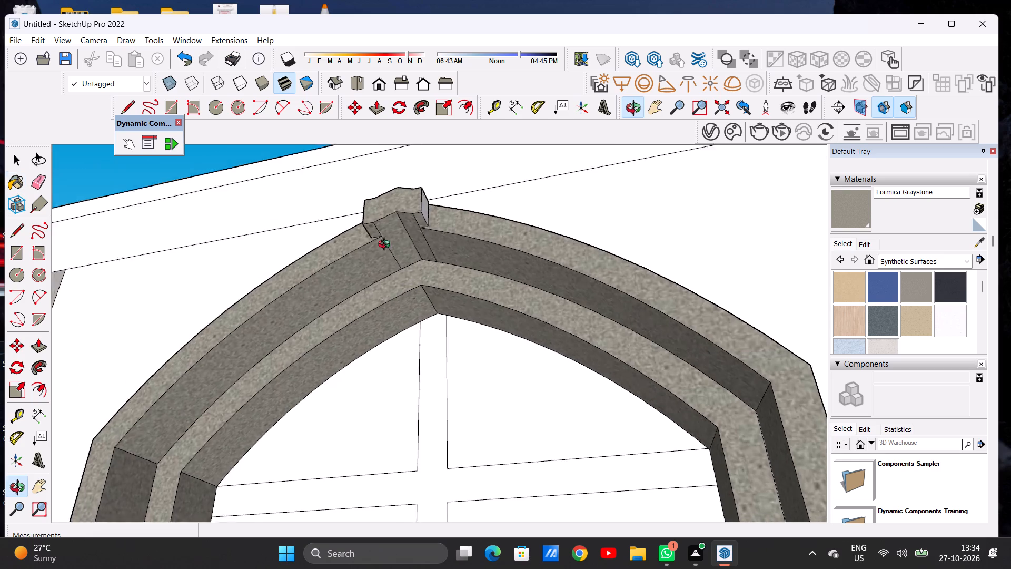
pyautogui.moveTo(386, 246); pyautogui.dragTo(262, 385, button='middle')
pyautogui.scroll(8, 389, 211)
pyautogui.click(383, 225)
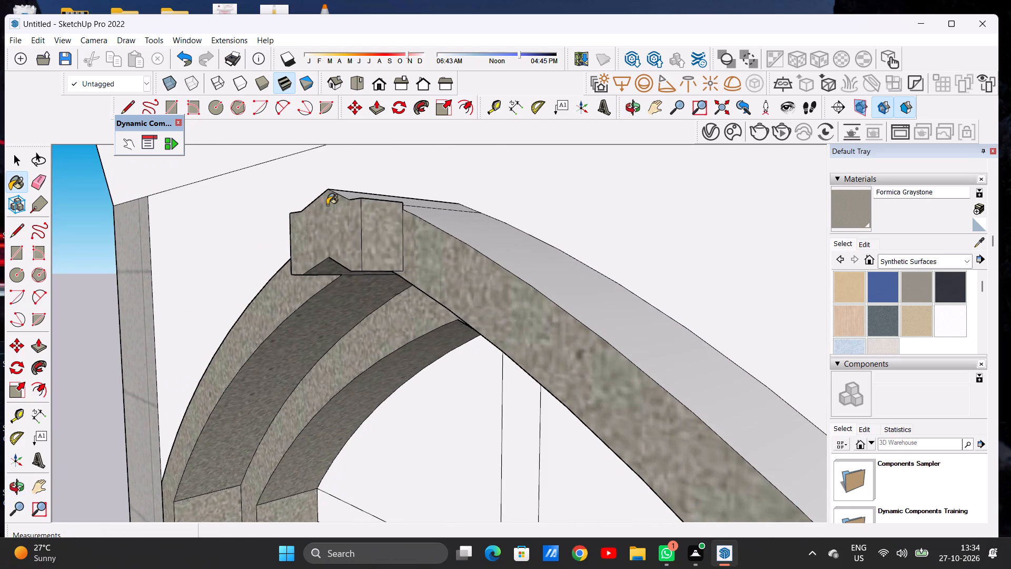
pyautogui.moveTo(327, 207); pyautogui.dragTo(618, 264, button='middle')
pyautogui.scroll(4, 474, 274)
pyautogui.click(472, 274)
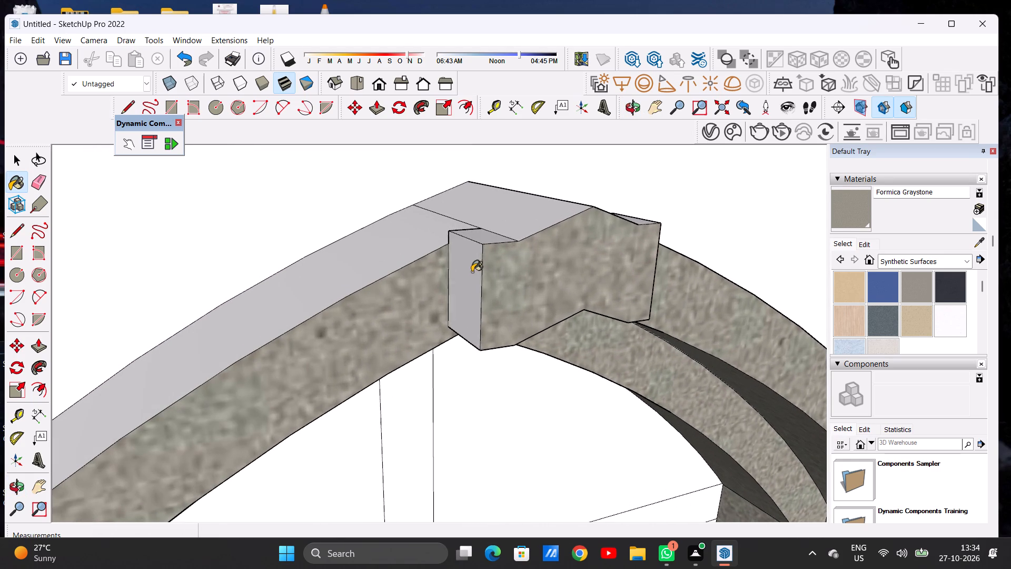
pyautogui.click(485, 236)
# Apply Formica Graystone to the keystone's remaining right ledge and both sloping top faces on the top window.
pyautogui.scroll(-6, 387, 251)
pyautogui.moveTo(452, 246); pyautogui.dragTo(352, 368, button='middle')
pyautogui.middleClick(352, 368)
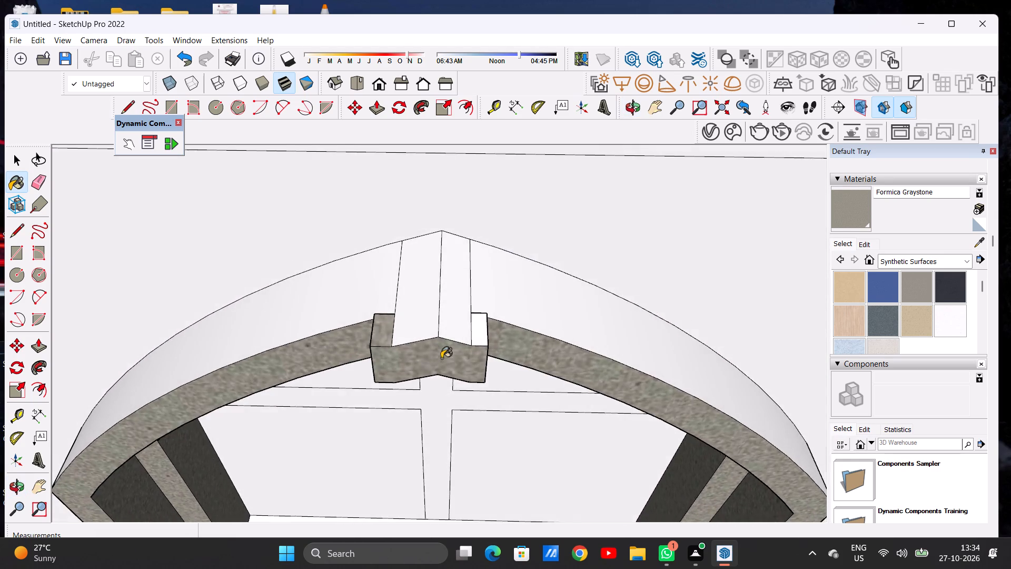
pyautogui.scroll(7, 446, 356)
pyautogui.click(495, 320)
pyautogui.click(467, 319)
pyautogui.click(398, 307)
# Paint the outer top surfaces of the arch on both sides of the keystone with Formica Graystone.
pyautogui.scroll(-2, 420, 292)
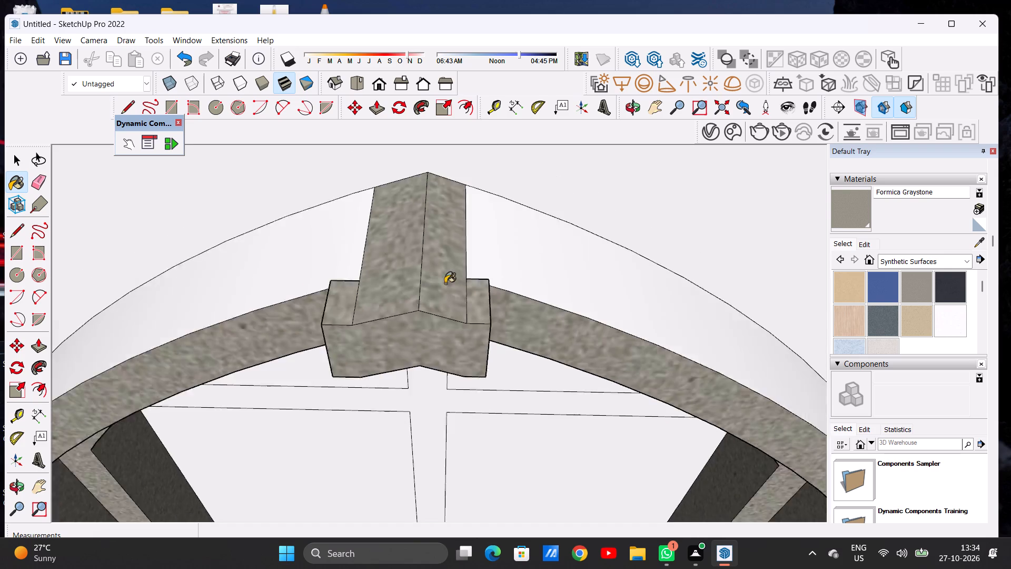
pyautogui.scroll(-9, 445, 283)
pyautogui.click(477, 261)
pyautogui.click(394, 262)
# Apply Formica Graystone to the outer right and outer left side faces of the top window's trim.
pyautogui.scroll(-9, 433, 263)
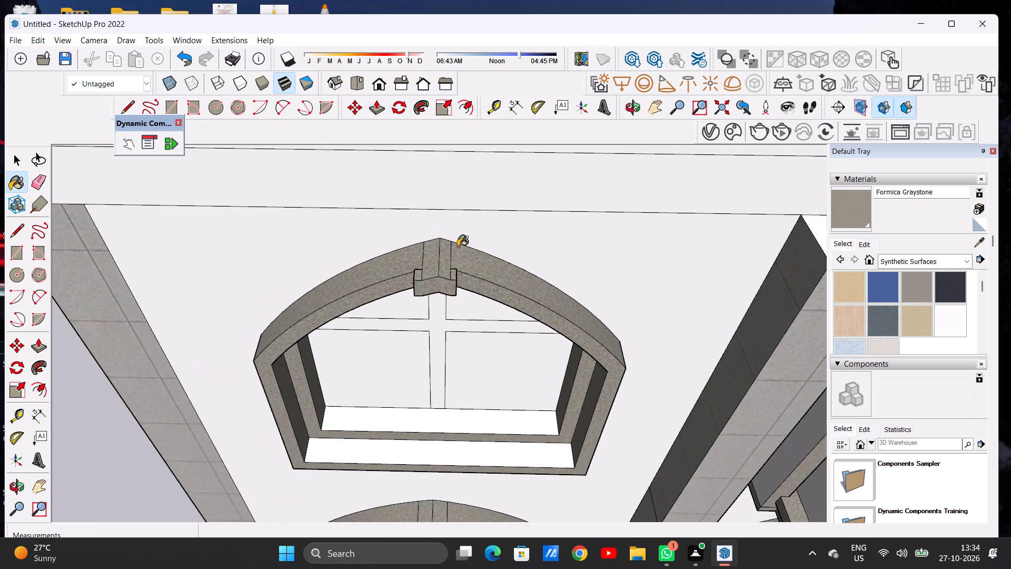
pyautogui.scroll(-5, 458, 247)
pyautogui.moveTo(461, 364); pyautogui.dragTo(243, 333, button='middle')
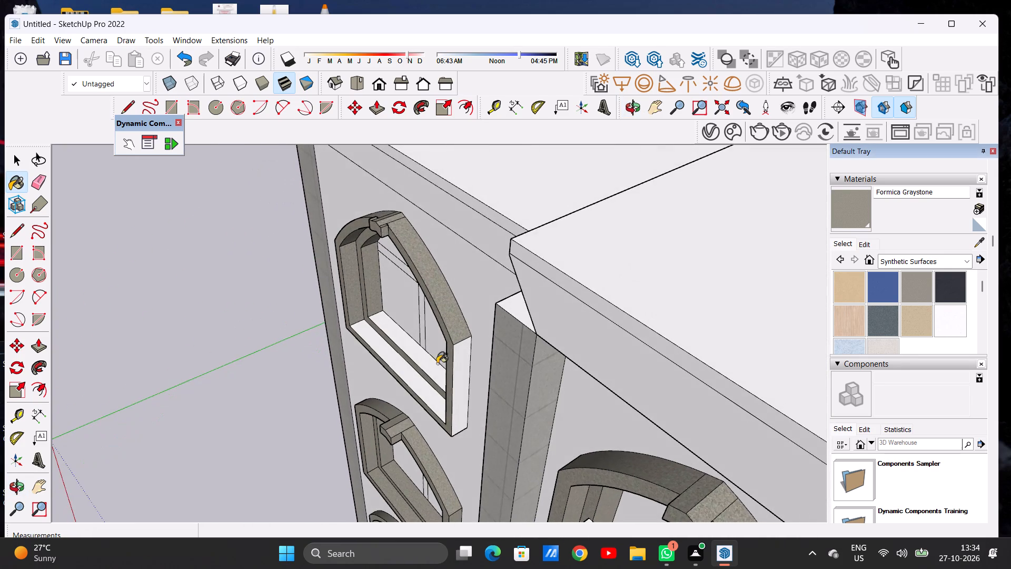
pyautogui.scroll(5, 448, 368)
pyautogui.click(464, 358)
pyautogui.scroll(-7, 461, 329)
pyautogui.moveTo(339, 340); pyautogui.dragTo(581, 298, button='middle')
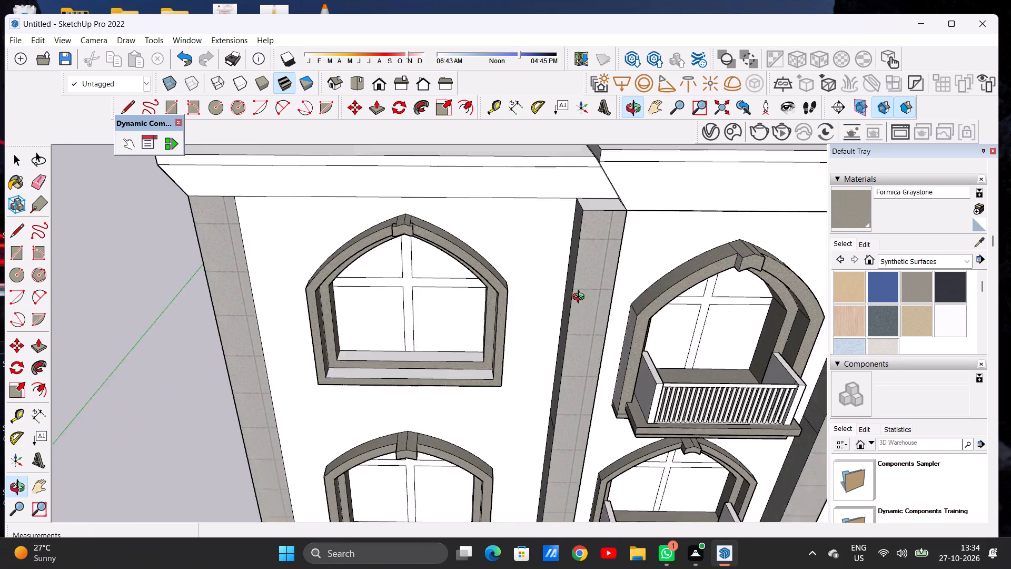
pyautogui.moveTo(581, 298); pyautogui.dragTo(601, 294, button='middle')
pyautogui.moveTo(277, 351); pyautogui.dragTo(429, 338, button='middle')
pyautogui.scroll(3, 357, 351)
pyautogui.click(384, 339)
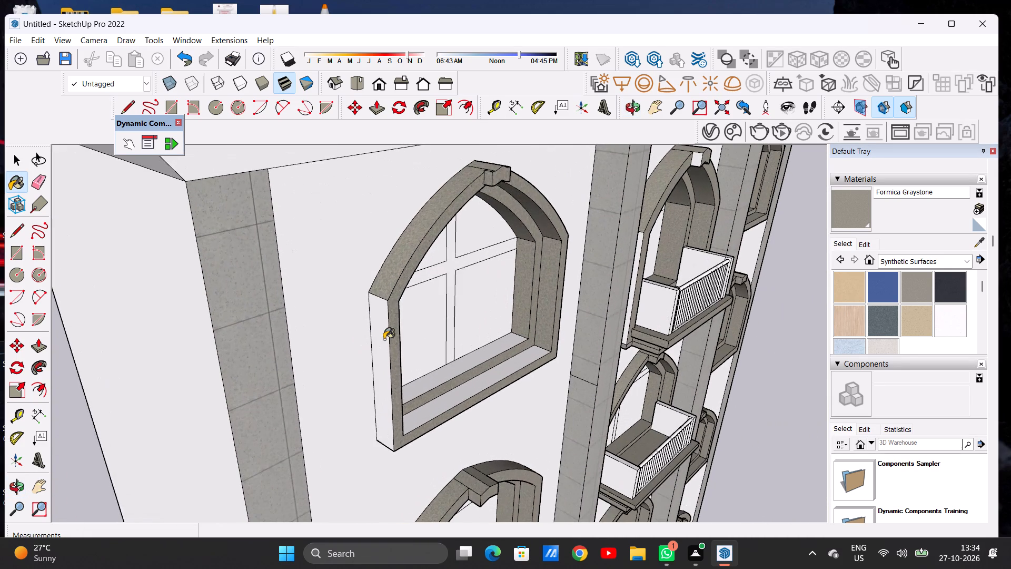
# Paint the outer and inner sill faces of the left bay's top window with Formica Graystone.
pyautogui.scroll(-8, 308, 342)
pyautogui.moveTo(458, 365); pyautogui.dragTo(301, 371, button='middle')
pyautogui.scroll(14, 295, 352)
pyautogui.click(319, 332)
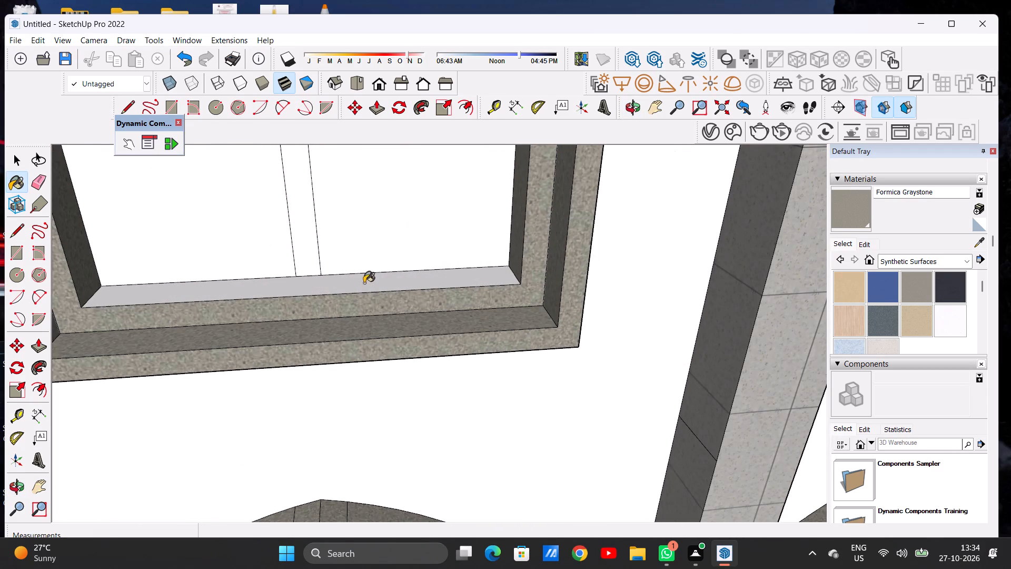
pyautogui.click(364, 283)
# Inspect the facade's window trims from several angles for faces still missing the material.
pyautogui.scroll(-13, 378, 328)
pyautogui.moveTo(400, 342); pyautogui.dragTo(256, 272, button='middle')
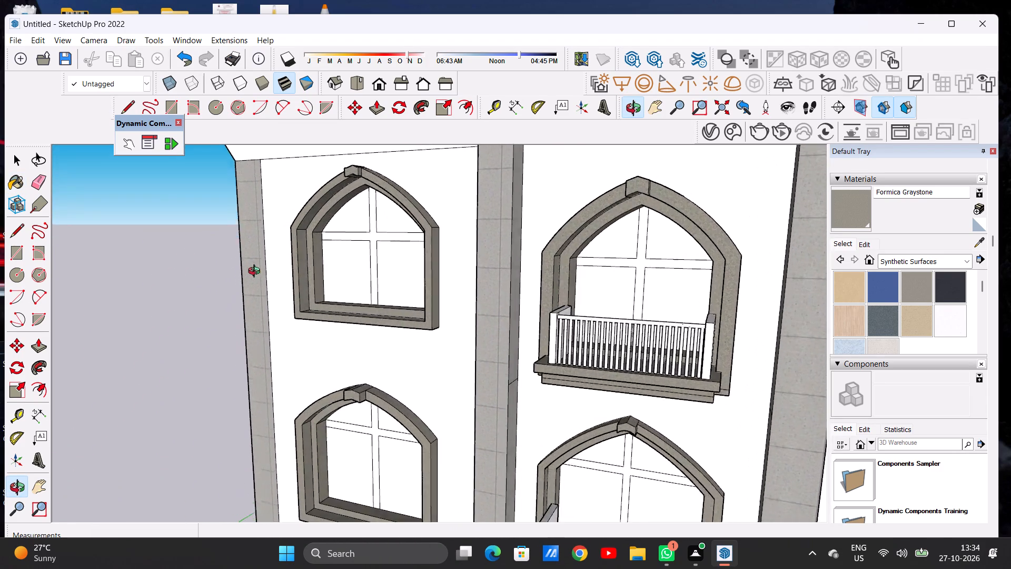
pyautogui.moveTo(256, 272); pyautogui.dragTo(371, 286, button='middle')
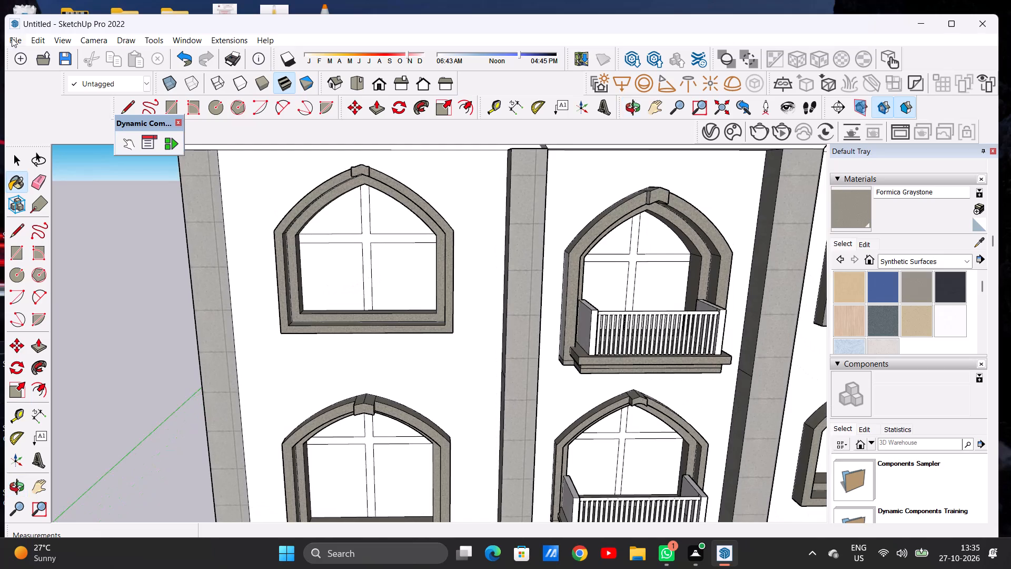
pyautogui.scroll(-6, 334, 199)
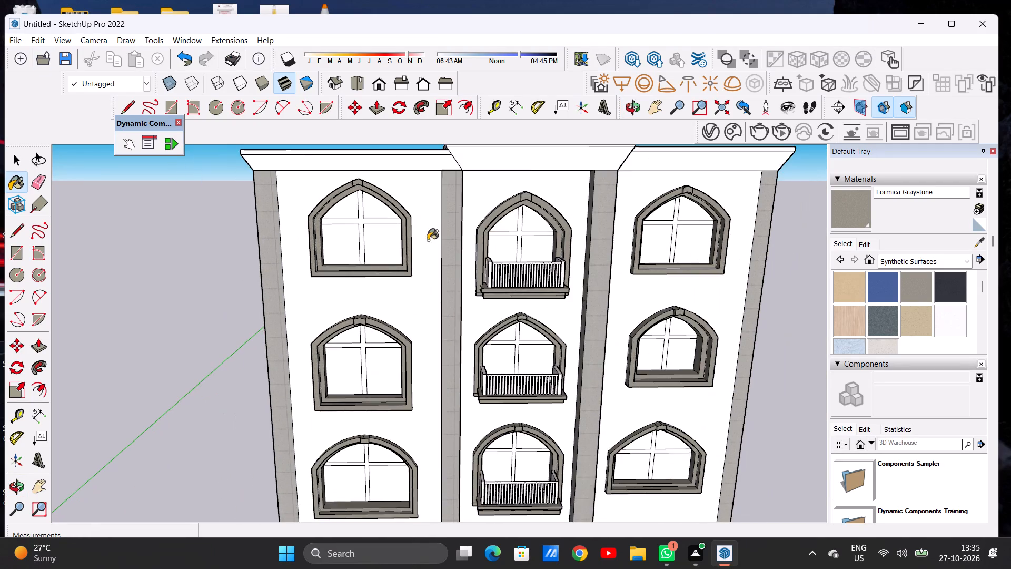
pyautogui.moveTo(427, 240); pyautogui.dragTo(661, 237, button='middle')
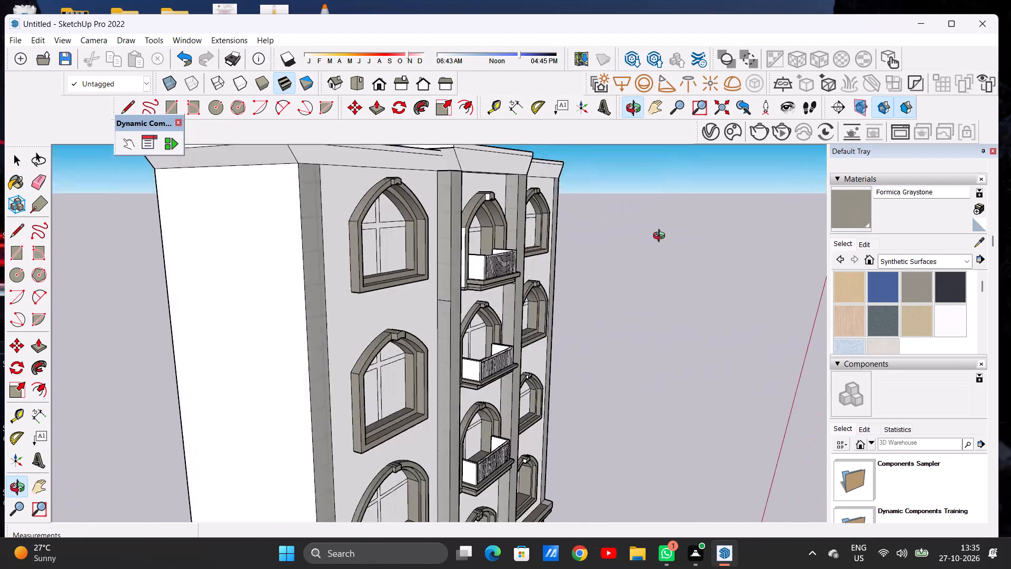
pyautogui.moveTo(661, 237); pyautogui.dragTo(348, 209, button='middle')
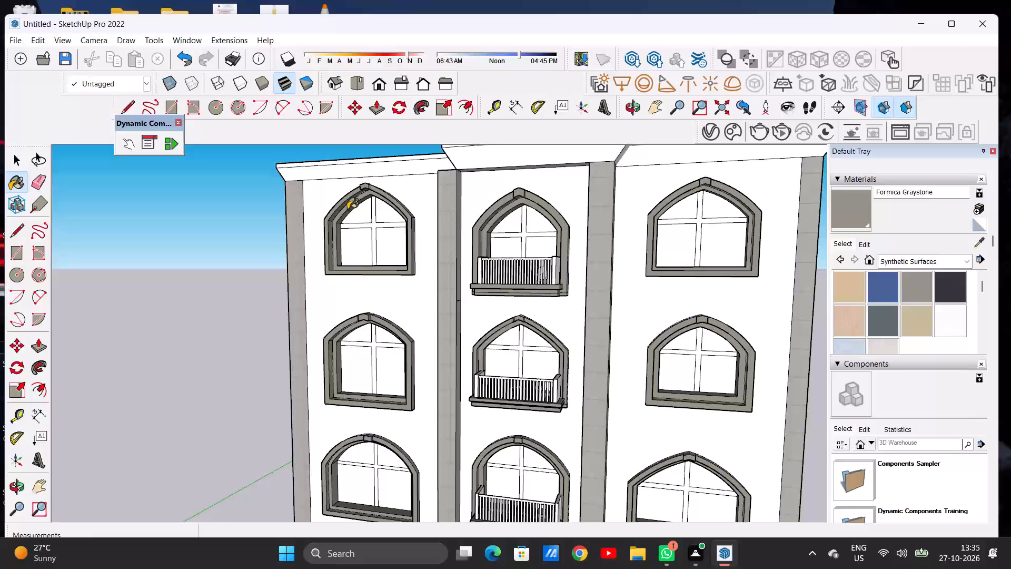
pyautogui.scroll(-7, 452, 293)
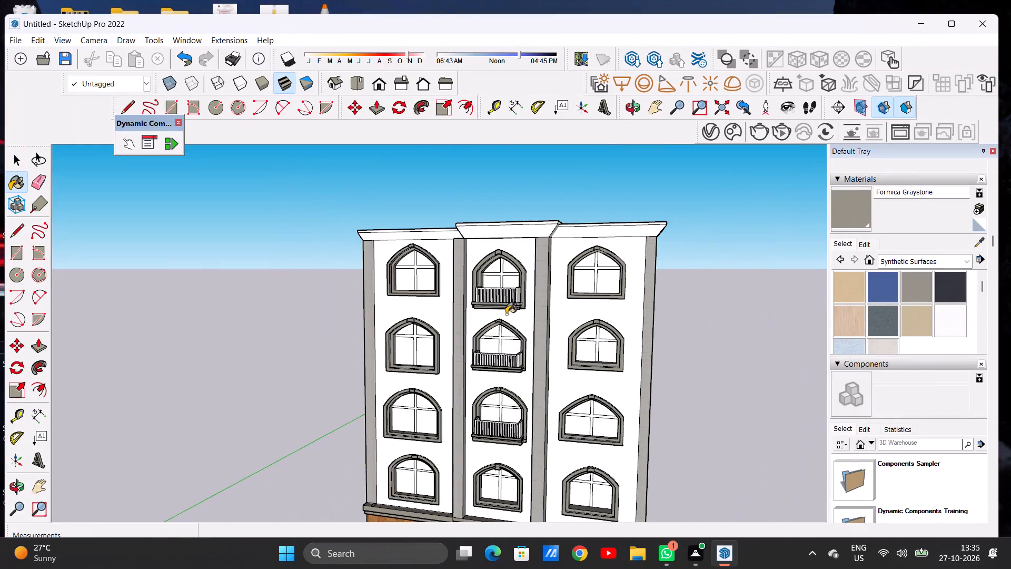
# Apply Formica Graystone to the outer left side face of the central bay's top balcony window trim.
pyautogui.scroll(7, 510, 303)
pyautogui.moveTo(513, 279); pyautogui.dragTo(670, 283, button='middle')
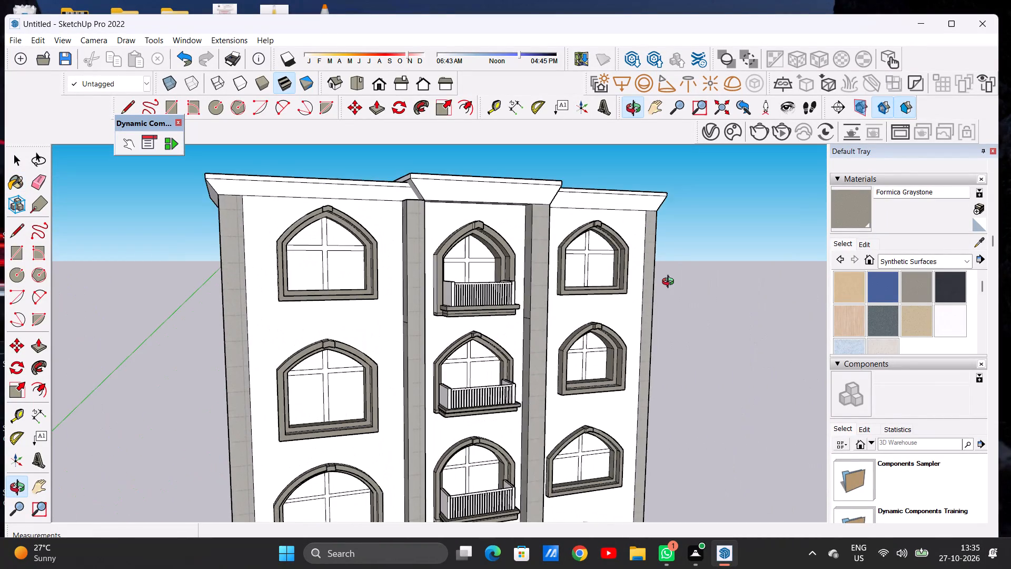
pyautogui.moveTo(670, 283); pyautogui.dragTo(689, 284, button='middle')
pyautogui.scroll(7, 467, 281)
pyautogui.scroll(7, 414, 270)
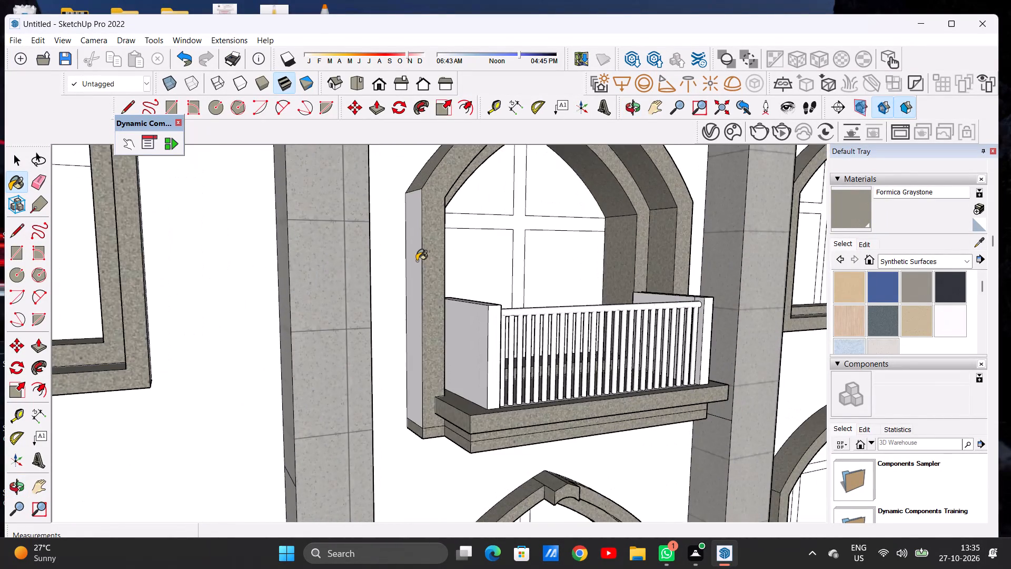
pyautogui.click(417, 261)
# Examine the upper windows across all three bays for unpainted trim faces.
pyautogui.scroll(-13, 417, 261)
pyautogui.moveTo(320, 266); pyautogui.dragTo(82, 300, button='middle')
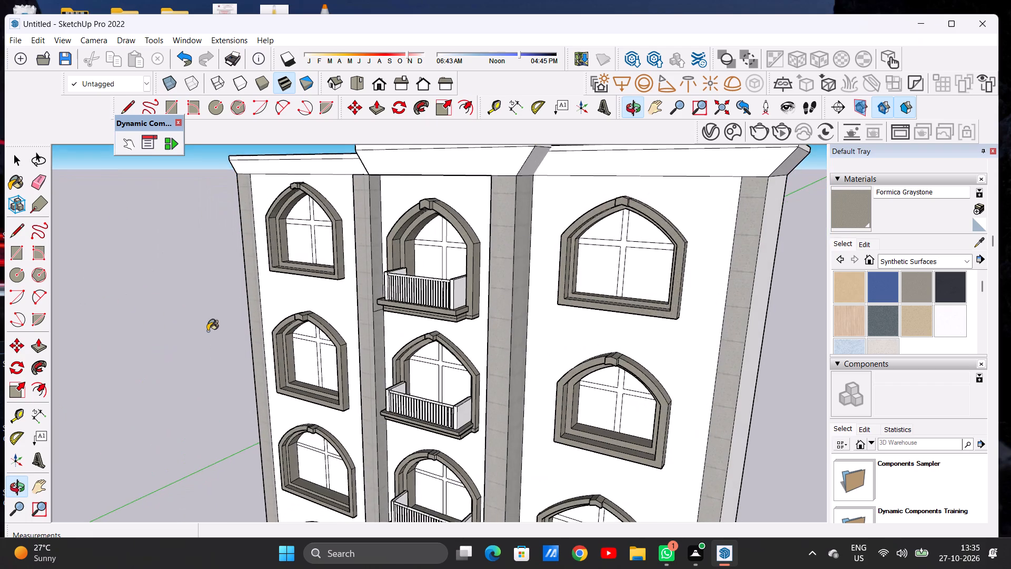
pyautogui.scroll(5, 452, 295)
pyautogui.moveTo(418, 284); pyautogui.dragTo(552, 323, button='middle')
pyautogui.scroll(-2, 494, 269)
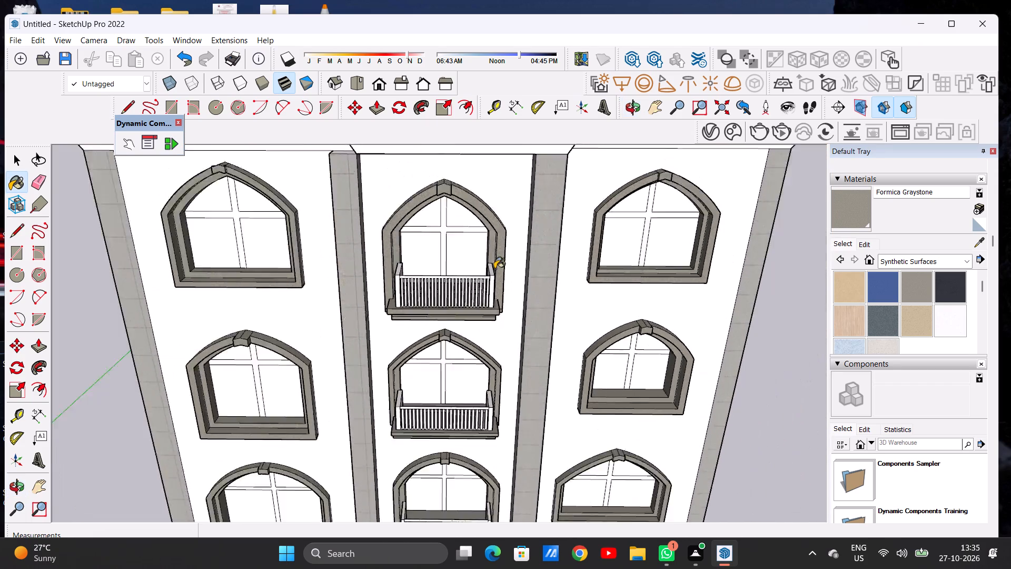
pyautogui.scroll(-17, 494, 269)
pyautogui.moveTo(462, 348); pyautogui.dragTo(405, 234, button='middle')
pyautogui.scroll(17, 421, 248)
pyautogui.scroll(-1, 412, 264)
pyautogui.scroll(3, 412, 265)
pyautogui.moveTo(443, 275); pyautogui.dragTo(591, 300, button='middle')
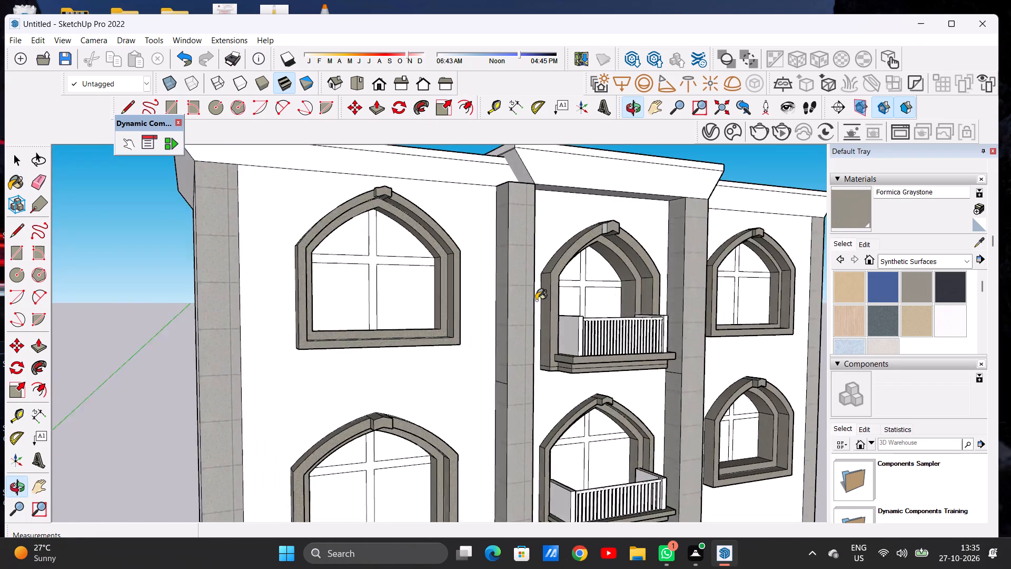
# Paint the underside of the left bay's top window frame with Formica Graystone.
pyautogui.moveTo(319, 304); pyautogui.dragTo(332, 228, button='middle')
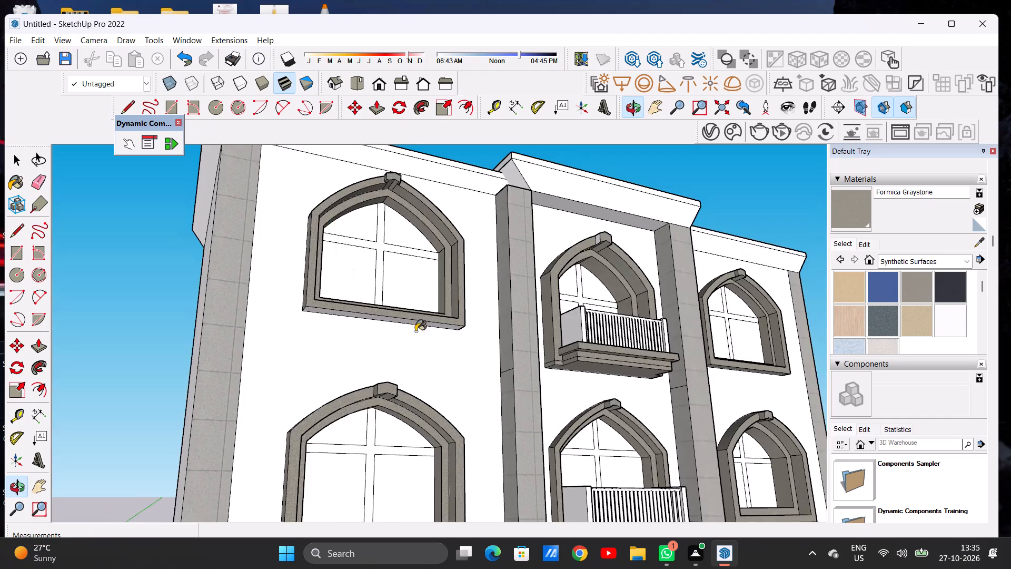
pyautogui.moveTo(415, 331); pyautogui.dragTo(362, 267, button='middle')
pyautogui.scroll(12, 408, 305)
pyautogui.click(451, 308)
# Check the bottom frame and sill faces of the left bay's top window for complete material coverage.
pyautogui.scroll(-5, 418, 293)
pyautogui.moveTo(418, 276); pyautogui.dragTo(391, 293, button='middle')
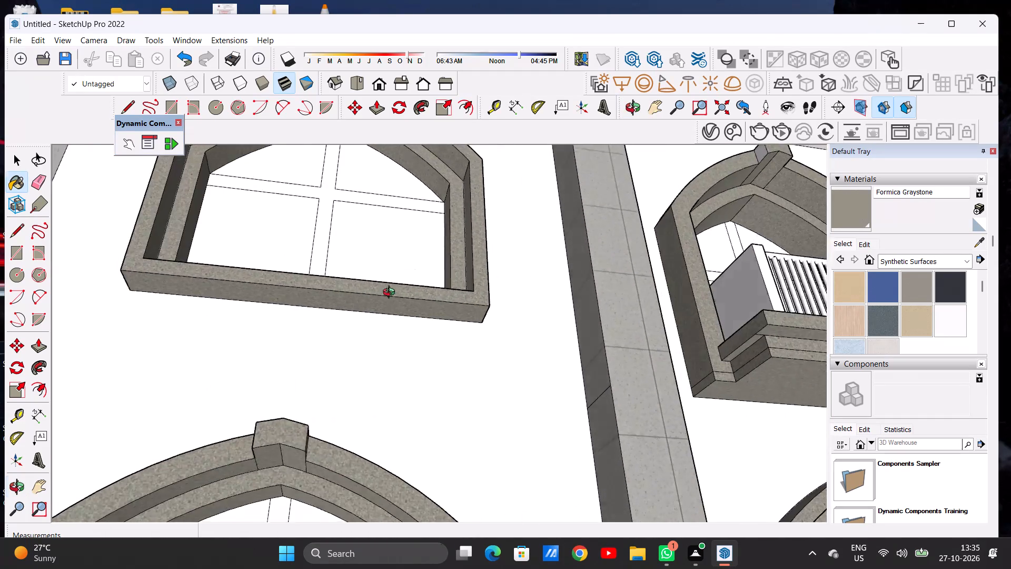
pyautogui.moveTo(391, 293); pyautogui.dragTo(375, 460, button='middle')
pyautogui.middleClick(375, 460)
pyautogui.scroll(7, 422, 317)
pyautogui.moveTo(421, 298); pyautogui.dragTo(400, 388, button='middle')
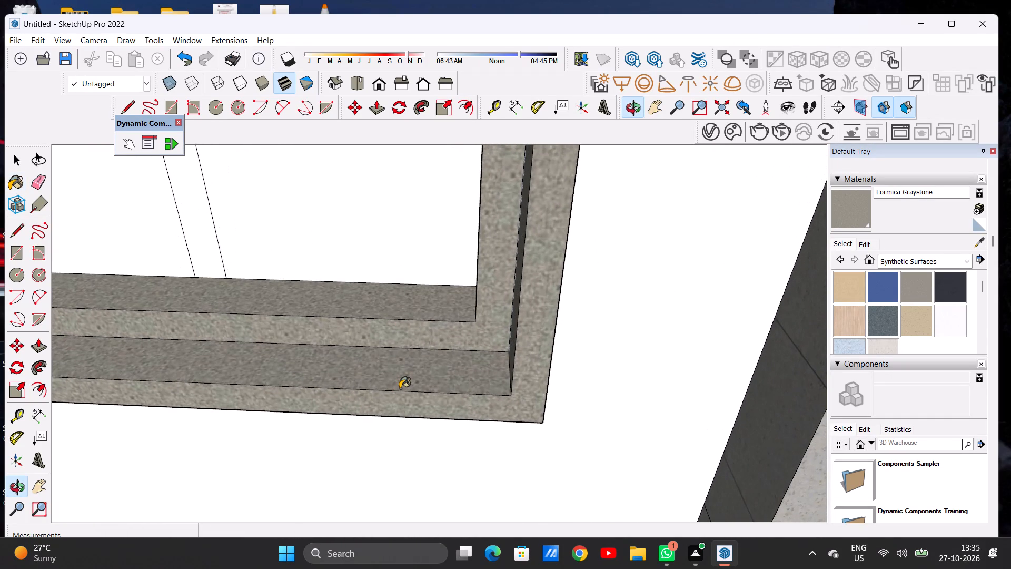
pyautogui.scroll(-20, 456, 340)
pyautogui.scroll(-10, 456, 340)
pyautogui.scroll(5, 431, 377)
pyautogui.moveTo(471, 409); pyautogui.dragTo(466, 390, button='middle')
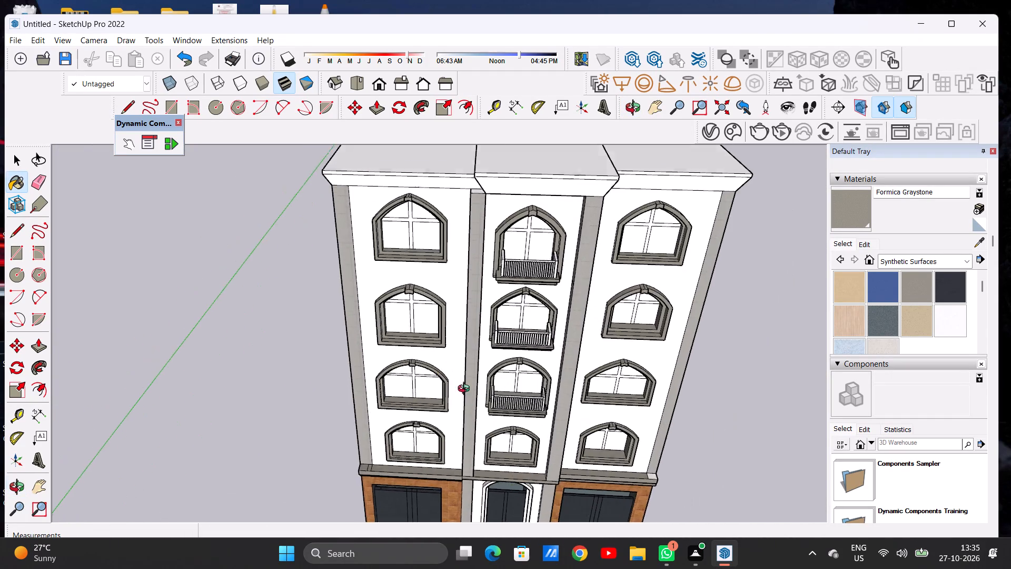
# Examine the central bay's balcony windows and the surrounding trims on every floor for unpainted faces.
pyautogui.moveTo(466, 390); pyautogui.dragTo(291, 327, button='middle')
pyautogui.scroll(7, 504, 376)
pyautogui.scroll(7, 452, 326)
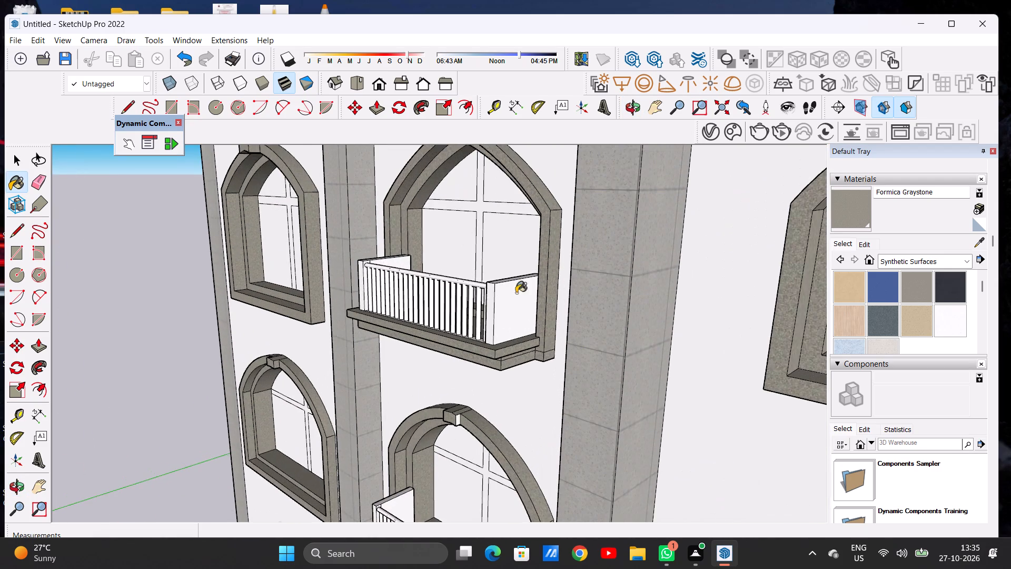
pyautogui.moveTo(429, 301); pyautogui.dragTo(608, 330, button='middle')
pyautogui.scroll(-11, 611, 306)
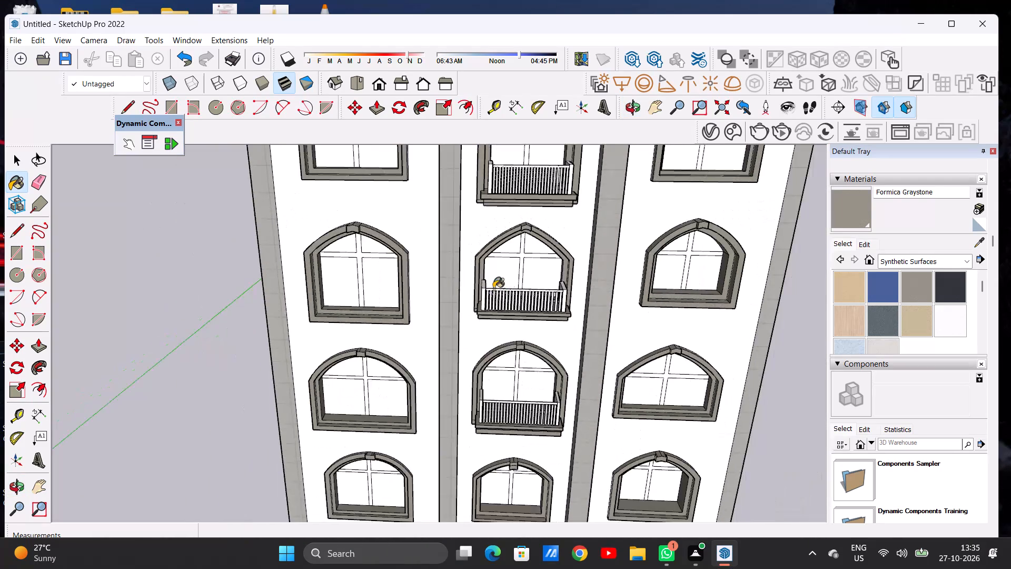
pyautogui.moveTo(533, 393); pyautogui.dragTo(442, 503, button='middle')
pyautogui.scroll(7, 534, 412)
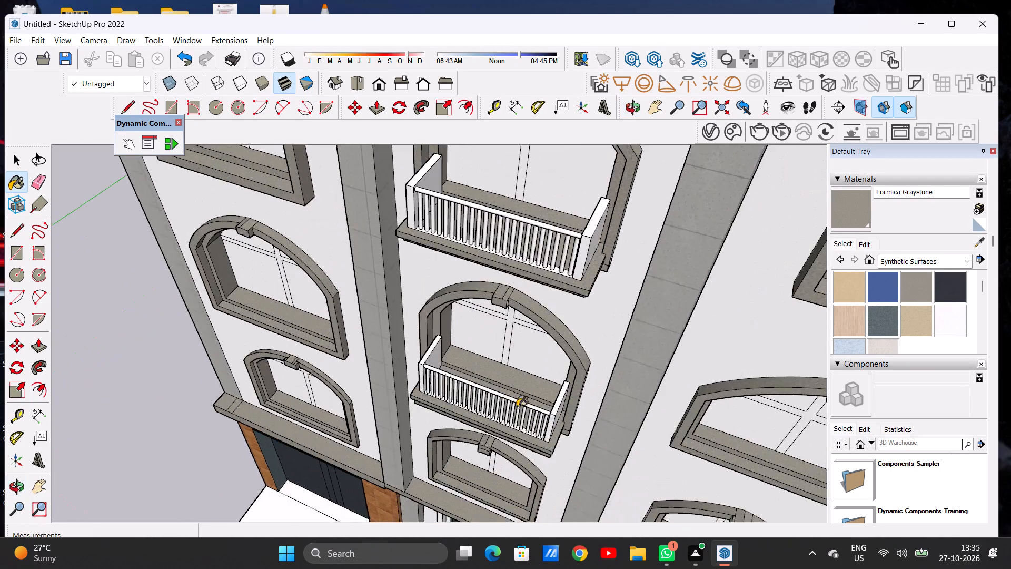
pyautogui.scroll(6, 517, 407)
pyautogui.moveTo(533, 393); pyautogui.dragTo(588, 378, button='middle')
pyautogui.scroll(1, 588, 378)
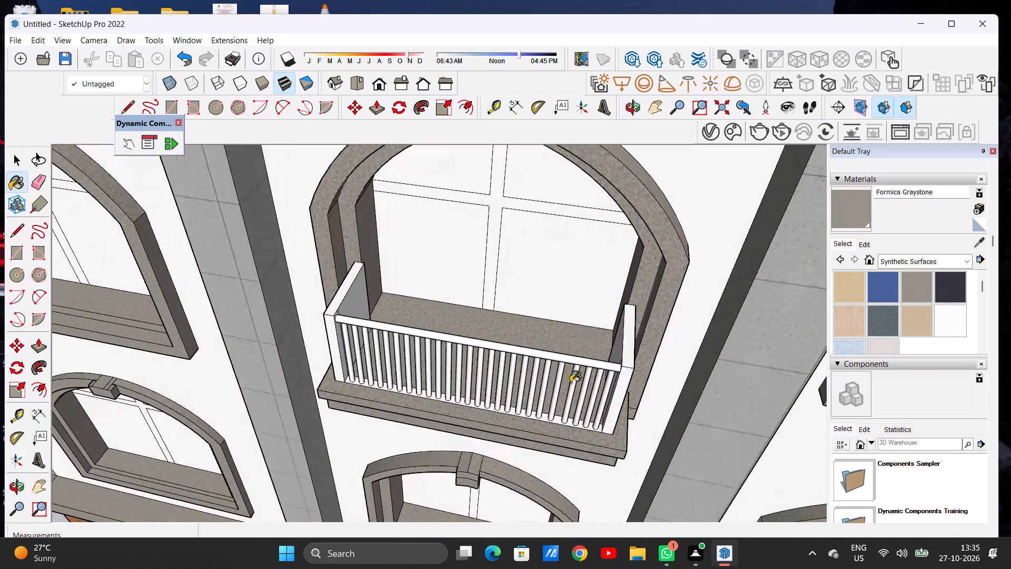
pyautogui.scroll(-6, 558, 370)
pyautogui.scroll(-12, 509, 357)
pyautogui.scroll(1, 524, 309)
pyautogui.scroll(-1, 524, 309)
pyautogui.scroll(4, 524, 309)
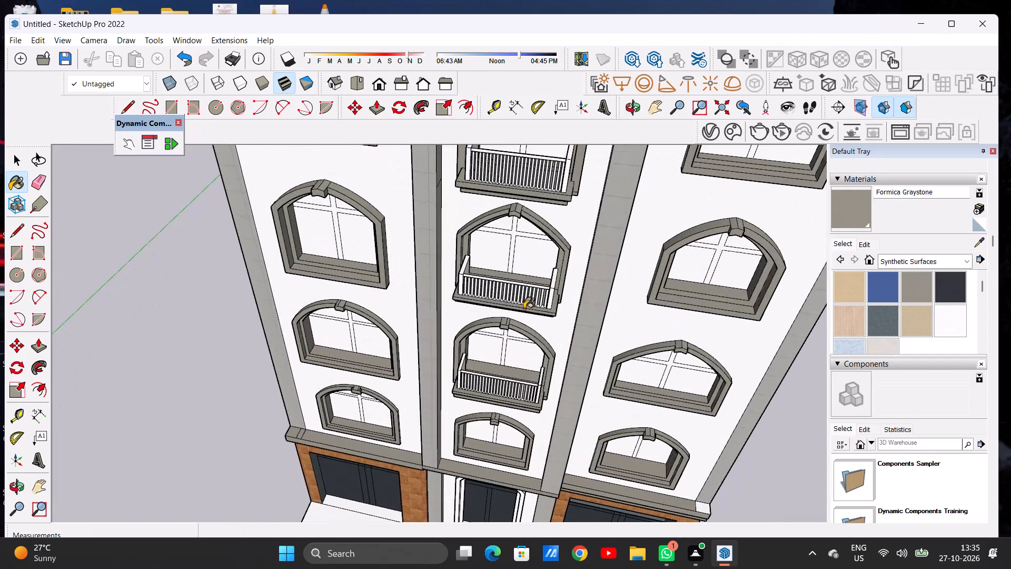
pyautogui.moveTo(496, 296); pyautogui.dragTo(529, 279, button='middle')
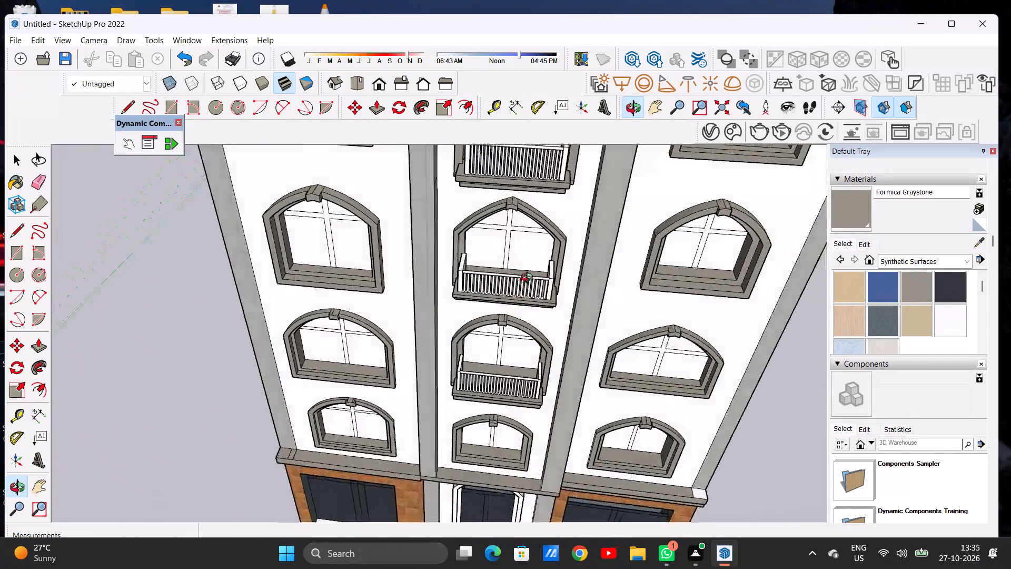
pyautogui.moveTo(529, 279); pyautogui.dragTo(535, 246, button='middle')
pyautogui.scroll(-12, 441, 318)
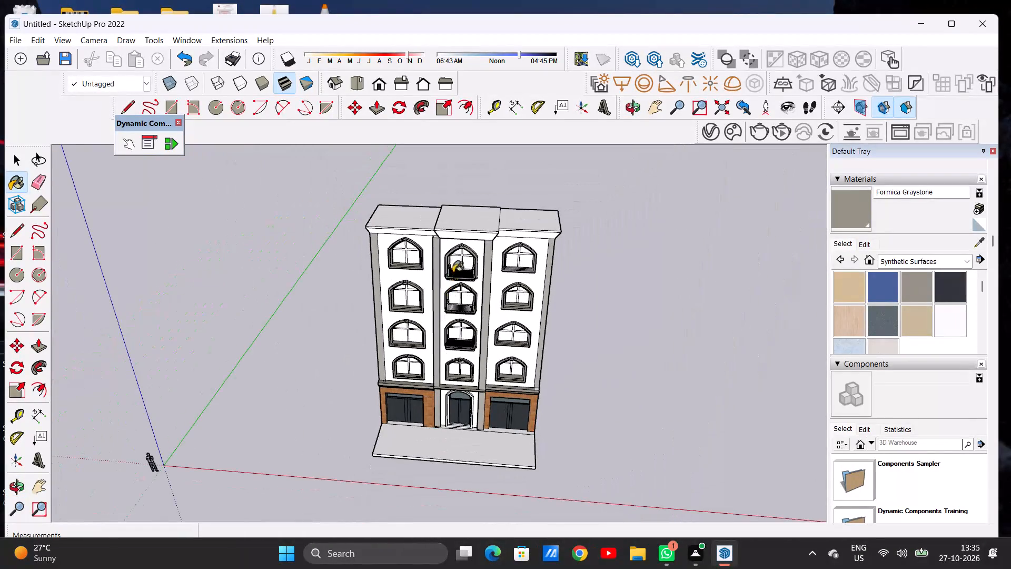
# Paint the front faces of the outer and inner bands of the arched entrance door surround with Formica Graystone.
pyautogui.scroll(7, 450, 346)
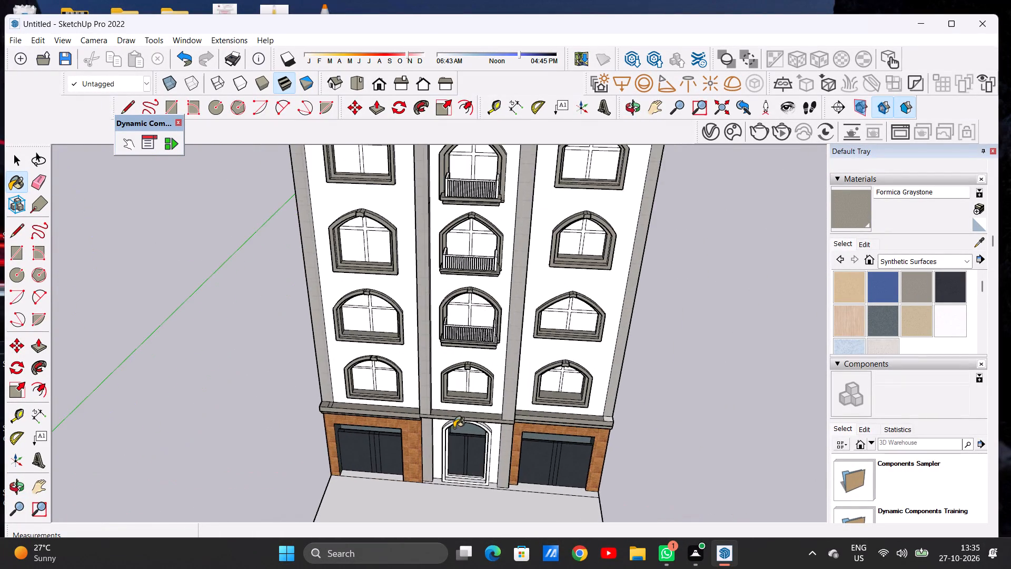
pyautogui.moveTo(454, 428); pyautogui.dragTo(472, 322, button='middle')
pyautogui.scroll(-6, 472, 290)
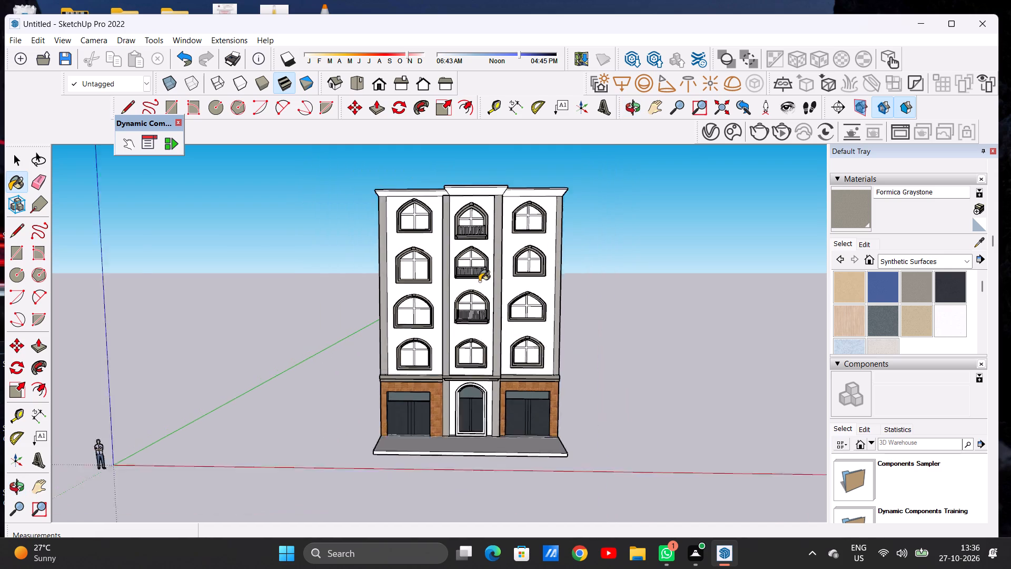
pyautogui.scroll(-1, 479, 281)
pyautogui.scroll(1, 490, 406)
pyautogui.scroll(-1, 488, 411)
pyautogui.scroll(10, 484, 415)
pyautogui.scroll(-1, 479, 418)
pyautogui.scroll(10, 479, 418)
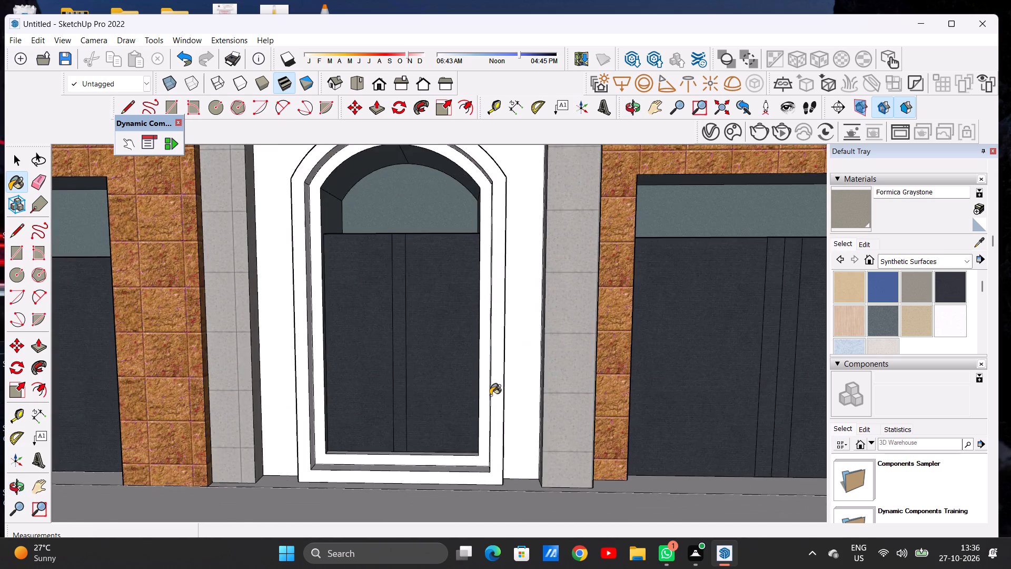
pyautogui.scroll(1, 491, 387)
pyautogui.scroll(-1, 491, 386)
pyautogui.scroll(3, 491, 386)
pyautogui.click(499, 370)
pyautogui.click(483, 369)
pyautogui.scroll(-6, 478, 391)
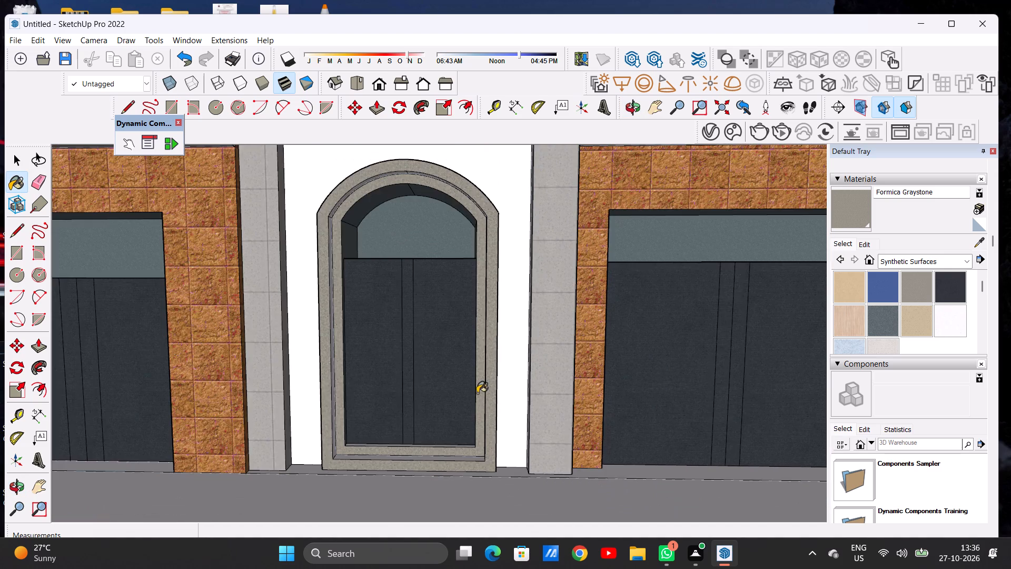
# Paint the recessed side and arch faces between the entrance surround's two bands with Formica Graystone on both sides.
pyautogui.moveTo(471, 395); pyautogui.dragTo(340, 402, button='middle')
pyautogui.scroll(7, 362, 321)
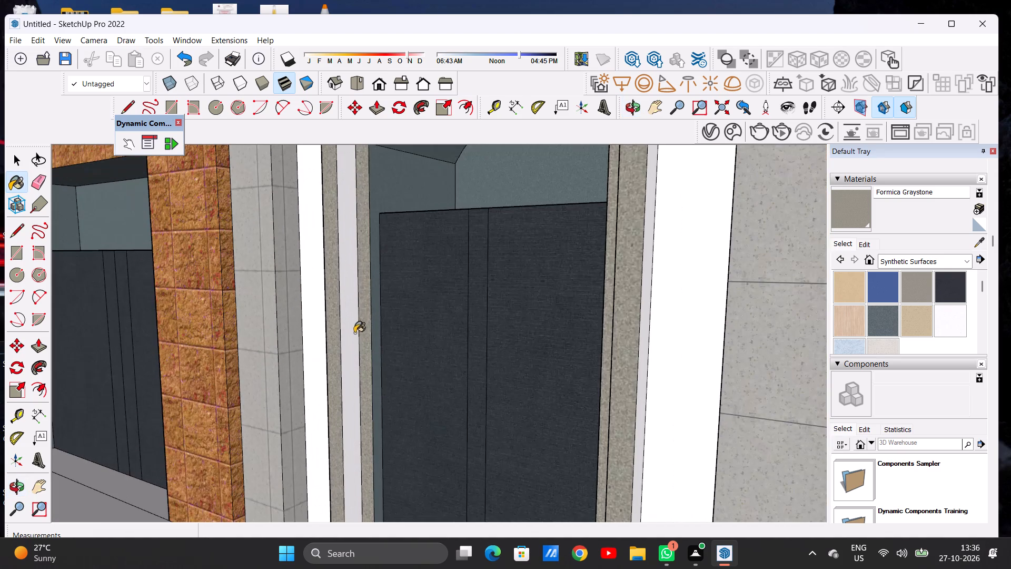
pyautogui.click(352, 338)
pyautogui.scroll(-7, 345, 342)
pyautogui.scroll(2, 363, 230)
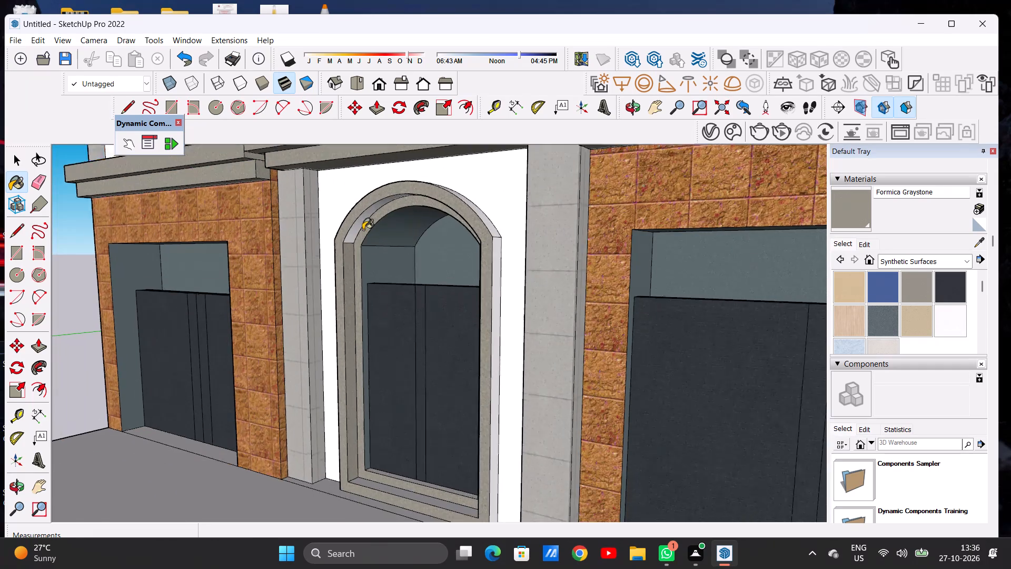
pyautogui.scroll(9, 363, 230)
pyautogui.click(344, 234)
pyautogui.scroll(-13, 367, 249)
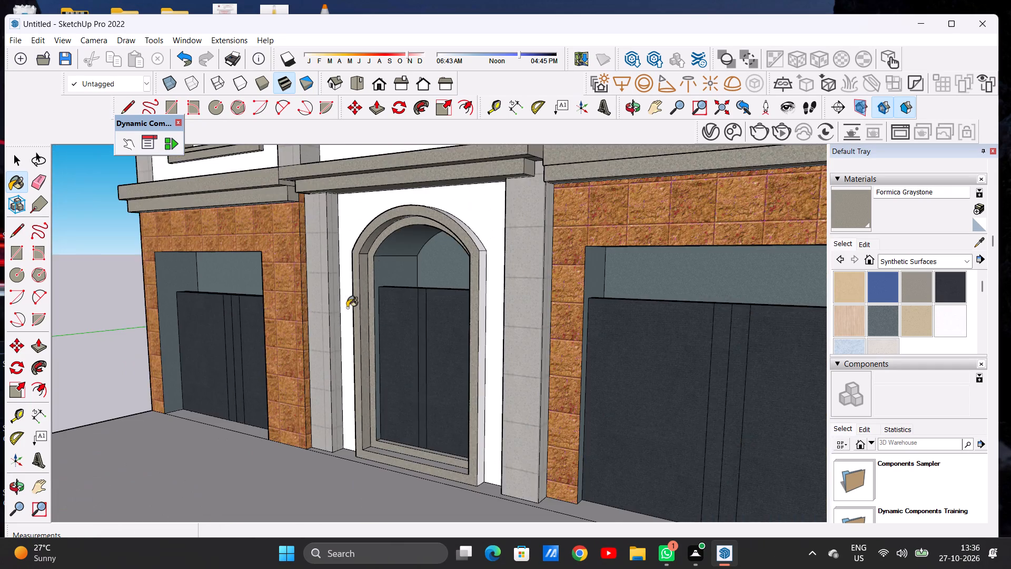
pyautogui.moveTo(345, 320); pyautogui.dragTo(660, 258, button='middle')
pyautogui.scroll(10, 517, 280)
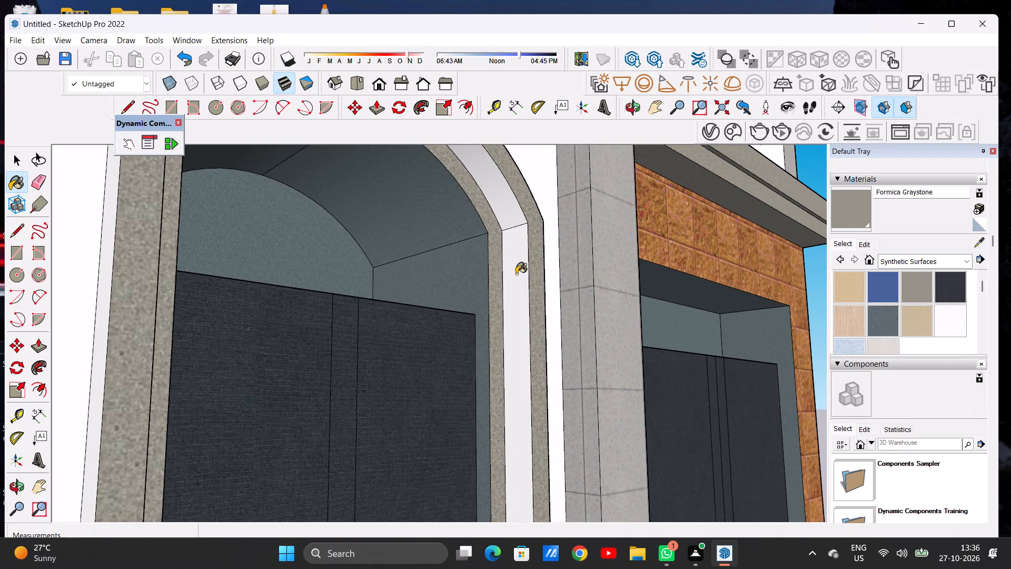
pyautogui.click(516, 274)
pyautogui.click(510, 214)
pyautogui.scroll(-6, 490, 270)
# Paint both halves of the outer top edge of the entrance door's arch with Formica Graystone.
pyautogui.moveTo(518, 284); pyautogui.dragTo(427, 302, button='middle')
pyautogui.moveTo(380, 331); pyautogui.dragTo(276, 415, button='middle')
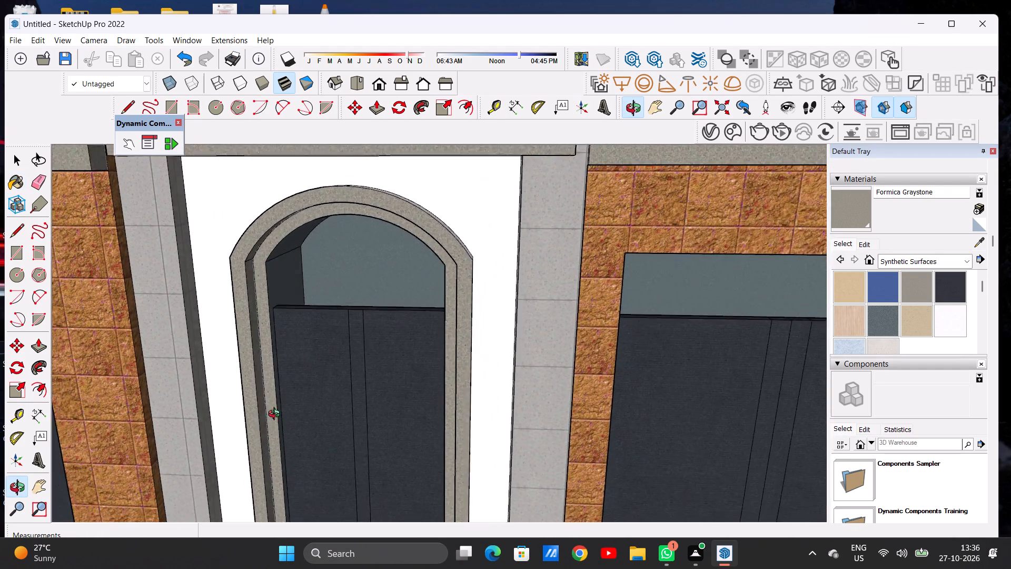
pyautogui.moveTo(276, 415); pyautogui.dragTo(256, 459, button='middle')
pyautogui.moveTo(401, 254); pyautogui.dragTo(385, 292, button='middle')
pyautogui.scroll(11, 316, 201)
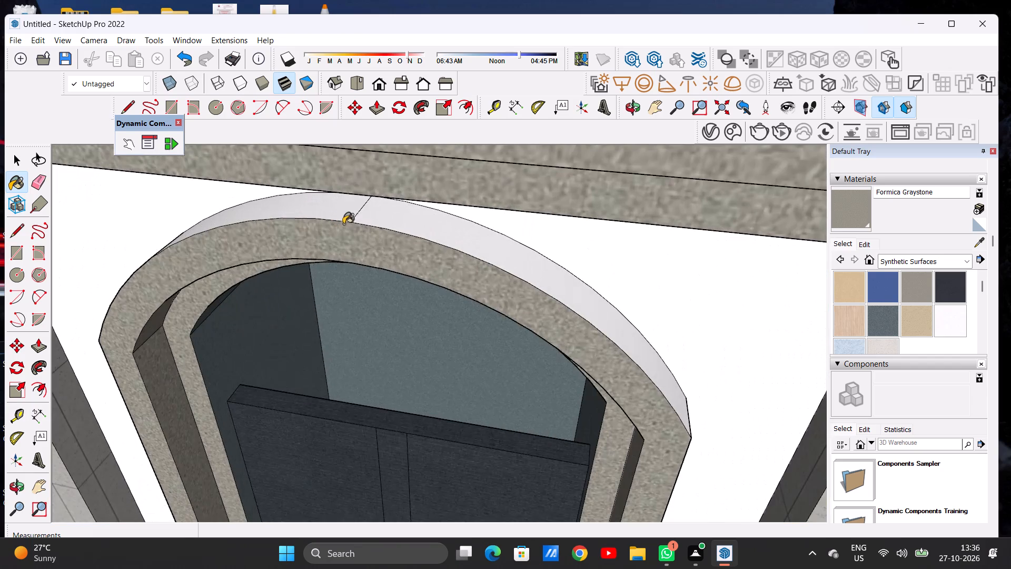
pyautogui.click(345, 212)
pyautogui.click(379, 214)
pyautogui.scroll(-11, 409, 221)
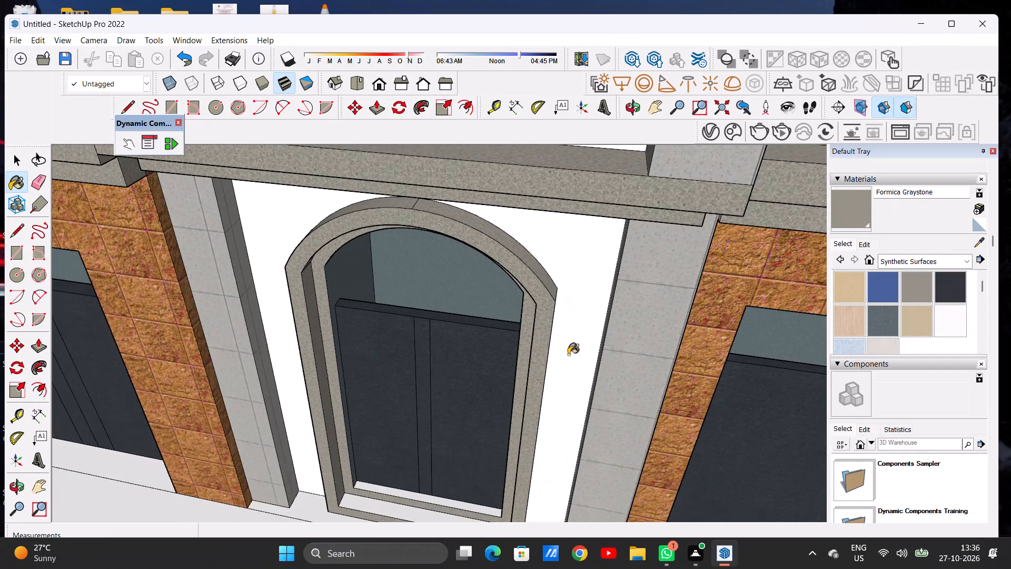
# Paint the outer vertical side faces of the entrance door surround with Formica Graystone on both sides.
pyautogui.moveTo(564, 350); pyautogui.dragTo(414, 279, button='middle')
pyautogui.scroll(4, 524, 320)
pyautogui.click(513, 303)
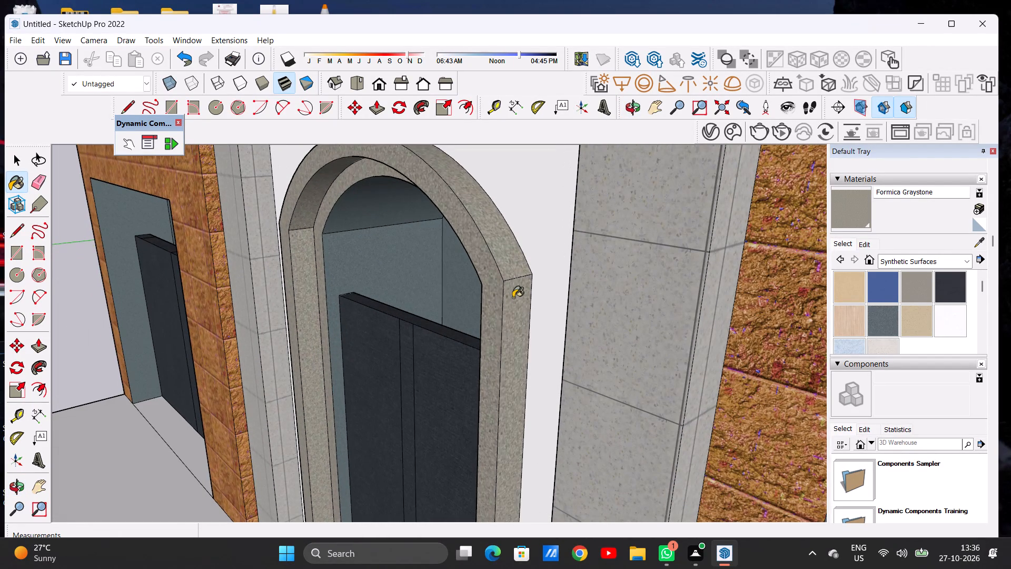
pyautogui.scroll(-9, 538, 260)
pyautogui.scroll(1, 539, 253)
pyautogui.scroll(-4, 537, 255)
pyautogui.moveTo(418, 303); pyautogui.dragTo(755, 289, button='middle')
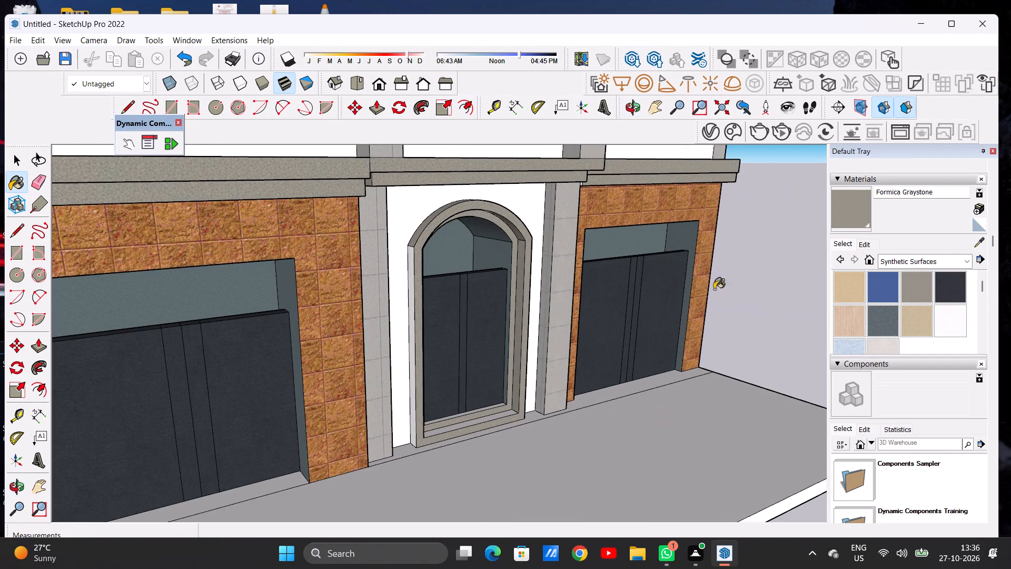
pyautogui.scroll(11, 400, 271)
pyautogui.click(414, 249)
pyautogui.scroll(-8, 409, 261)
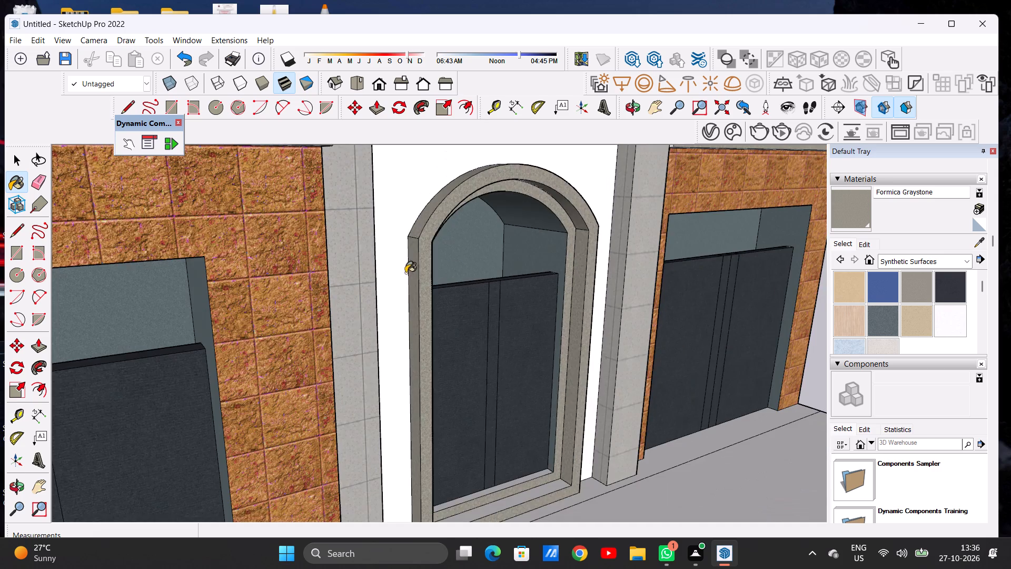
# Check the entrance door surround and ground-floor facade from several angles for unpainted trim faces.
pyautogui.moveTo(465, 278); pyautogui.dragTo(214, 253, button='middle')
pyautogui.moveTo(243, 263); pyautogui.dragTo(338, 267, button='middle')
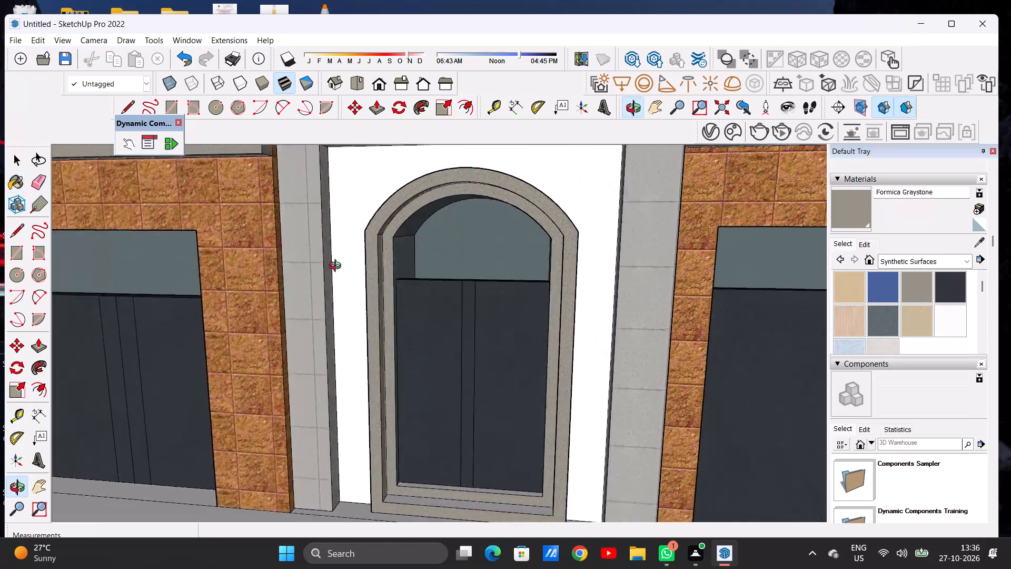
pyautogui.moveTo(338, 267); pyautogui.dragTo(346, 258, button='middle')
pyautogui.scroll(-11, 392, 259)
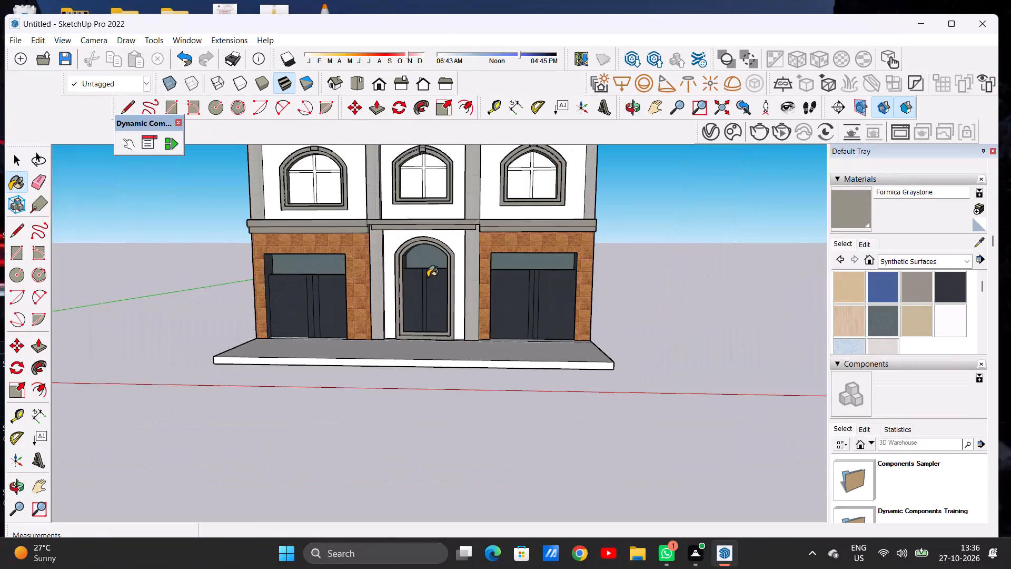
pyautogui.scroll(-16, 428, 277)
pyautogui.scroll(16, 422, 288)
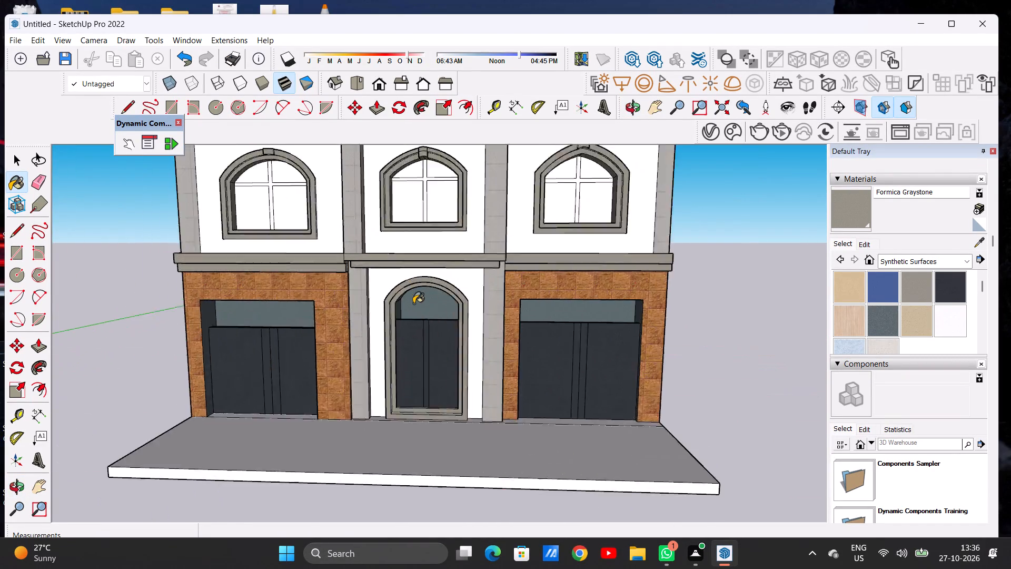
pyautogui.scroll(7, 413, 303)
pyautogui.moveTo(430, 316); pyautogui.dragTo(251, 270, button='middle')
pyautogui.scroll(1, 425, 236)
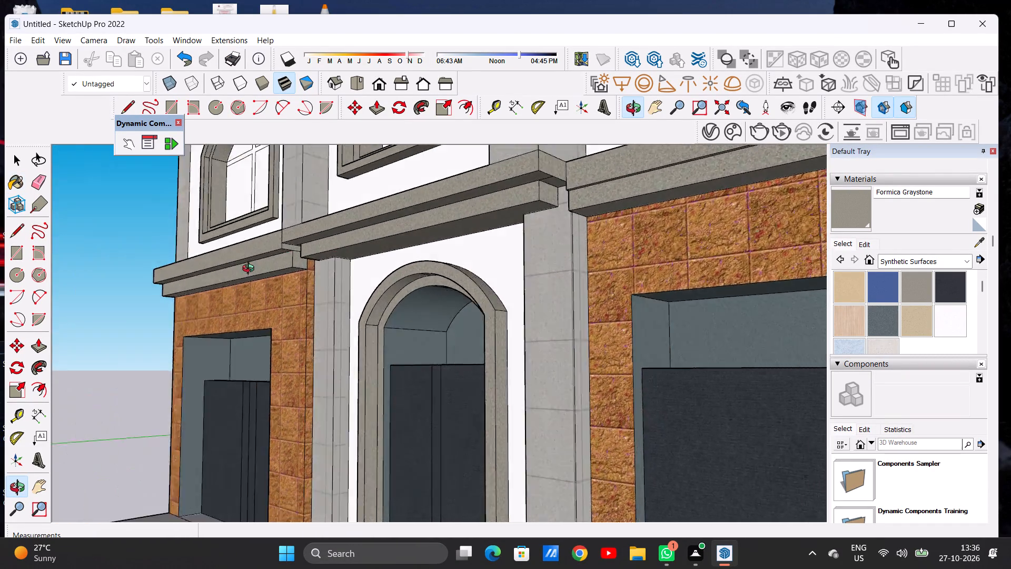
pyautogui.moveTo(251, 270); pyautogui.dragTo(445, 327, button='middle')
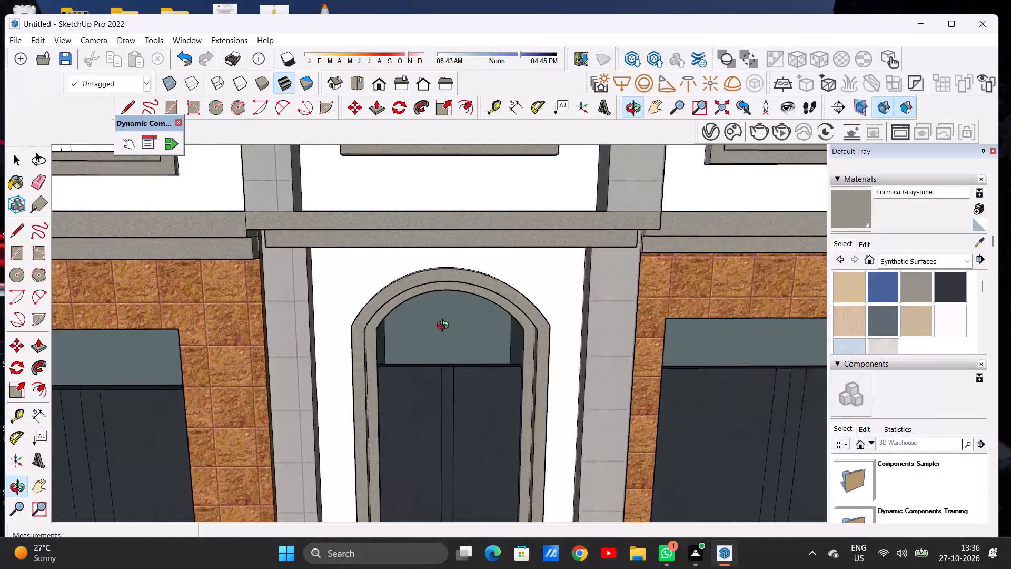
pyautogui.moveTo(445, 327); pyautogui.dragTo(427, 280, button='middle')
pyautogui.scroll(-15, 433, 309)
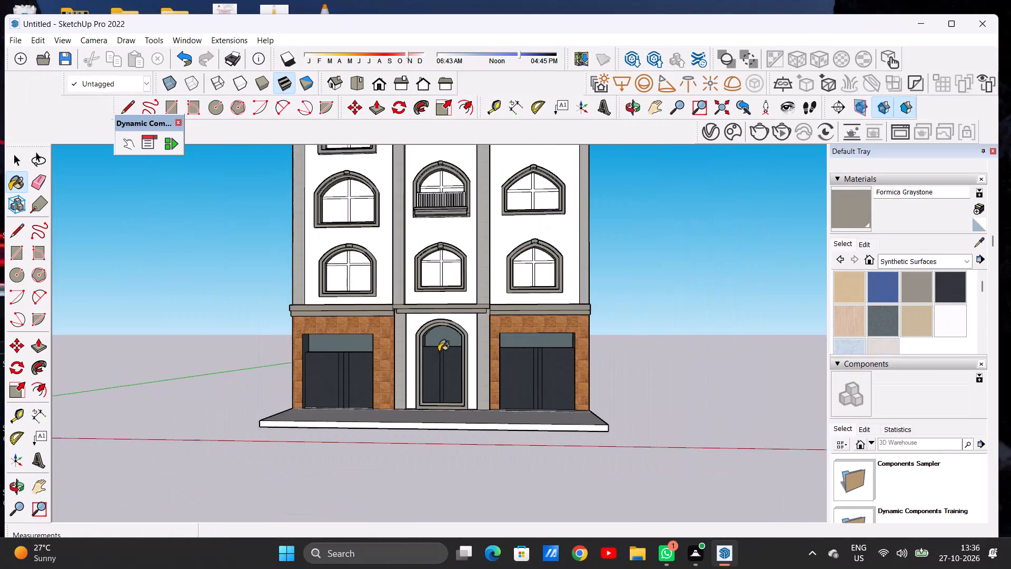
pyautogui.scroll(-8, 439, 351)
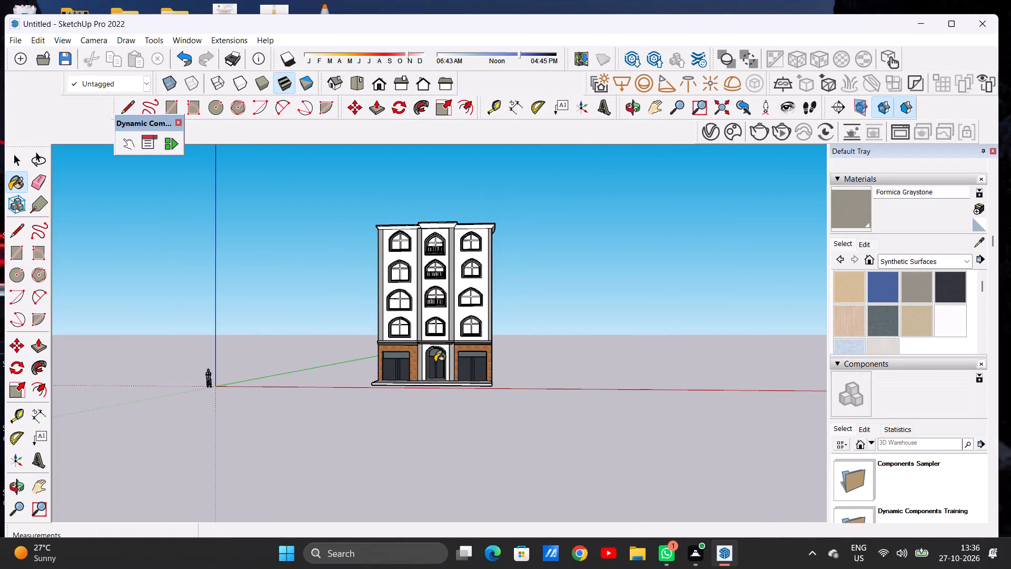
# Examine the roof cornice and the upper-floor windows for faces that still need a material.
pyautogui.scroll(7, 454, 230)
pyautogui.press('space')
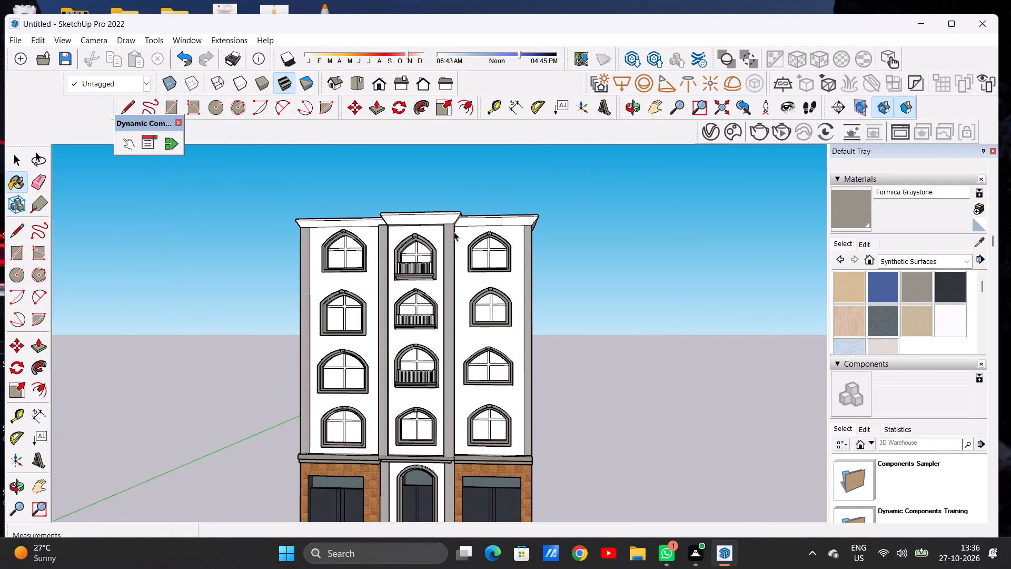
pyautogui.scroll(9, 440, 250)
pyautogui.scroll(-5, 418, 239)
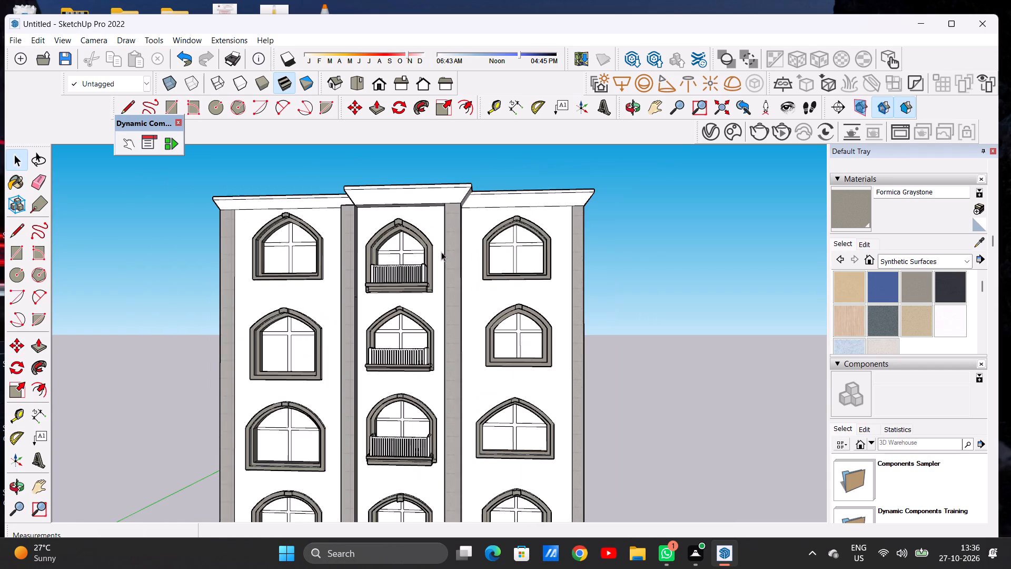
pyautogui.moveTo(386, 183); pyautogui.dragTo(398, 132, button='middle')
pyautogui.scroll(3, 400, 214)
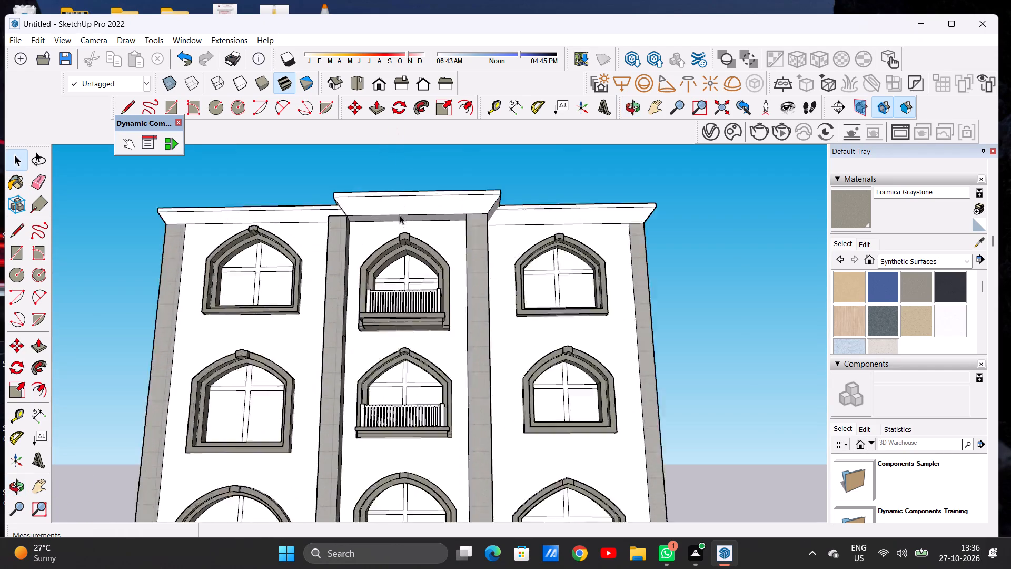
pyautogui.scroll(11, 400, 215)
pyautogui.moveTo(430, 234); pyautogui.dragTo(405, 267, button='middle')
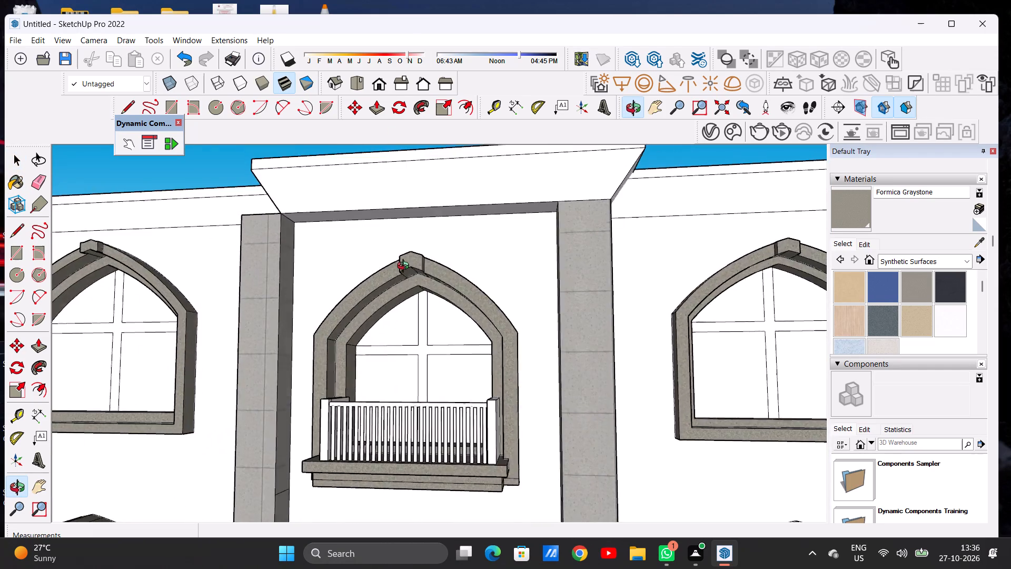
pyautogui.moveTo(405, 267); pyautogui.dragTo(405, 268, button='middle')
pyautogui.scroll(1, 405, 268)
pyautogui.scroll(-9, 405, 268)
pyautogui.scroll(-4, 481, 267)
pyautogui.moveTo(455, 244); pyautogui.dragTo(479, 286, button='middle')
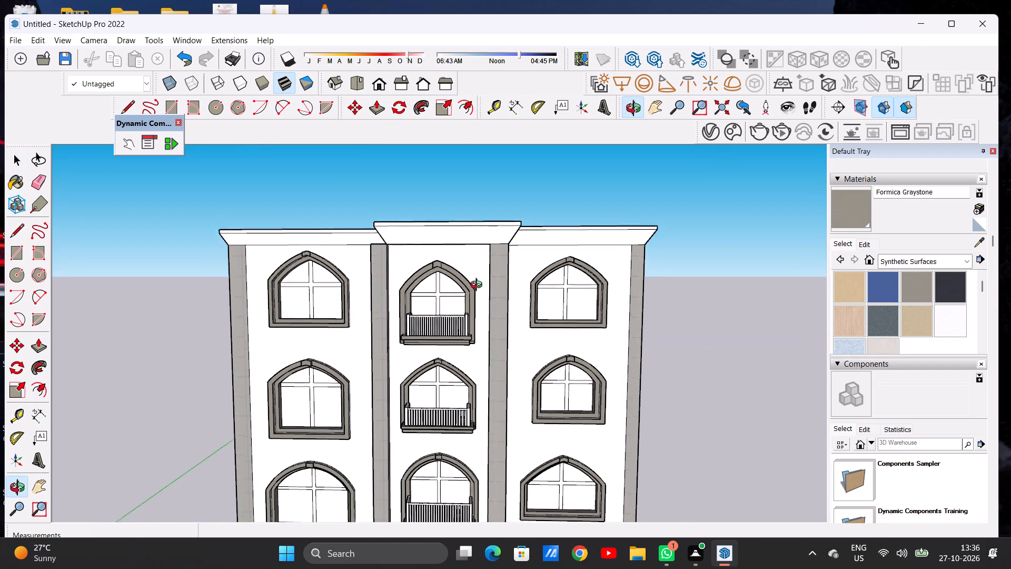
pyautogui.moveTo(479, 286); pyautogui.dragTo(479, 288, button='middle')
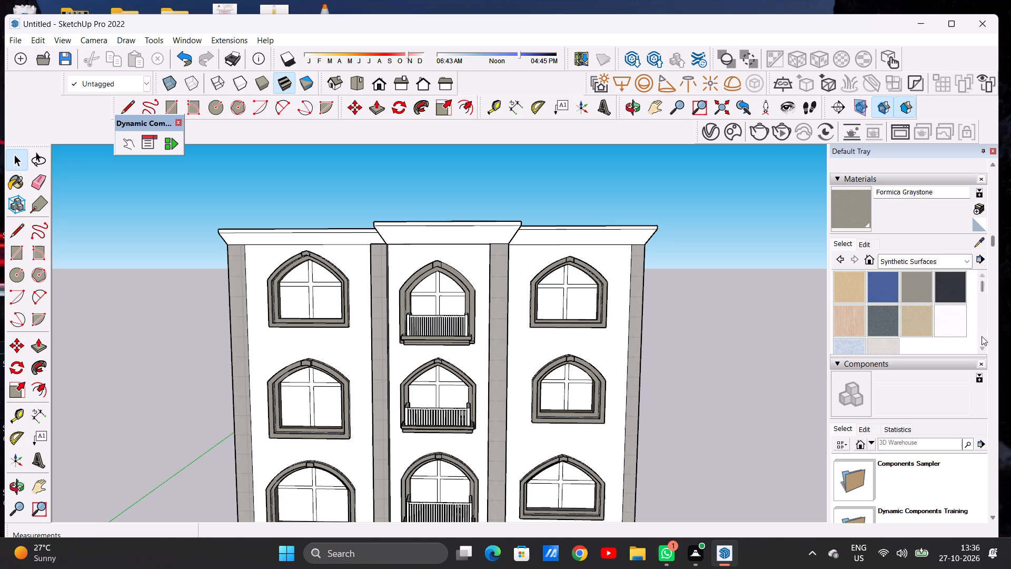
# Paint the sloped front face of the left bay's roof cornice with the first dark swatch of Asphalt and Concrete.
pyautogui.click(917, 259)
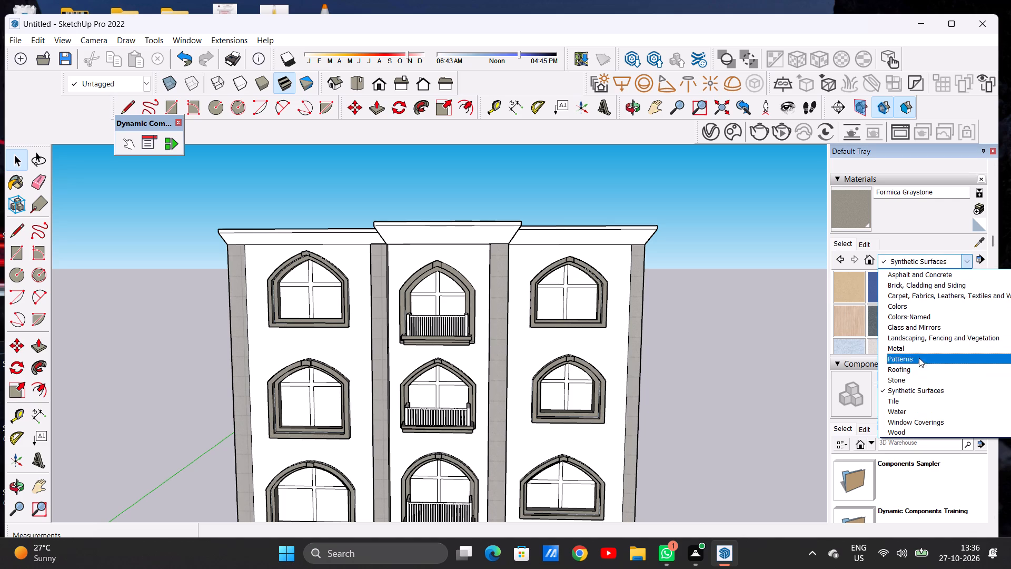
pyautogui.click(909, 276)
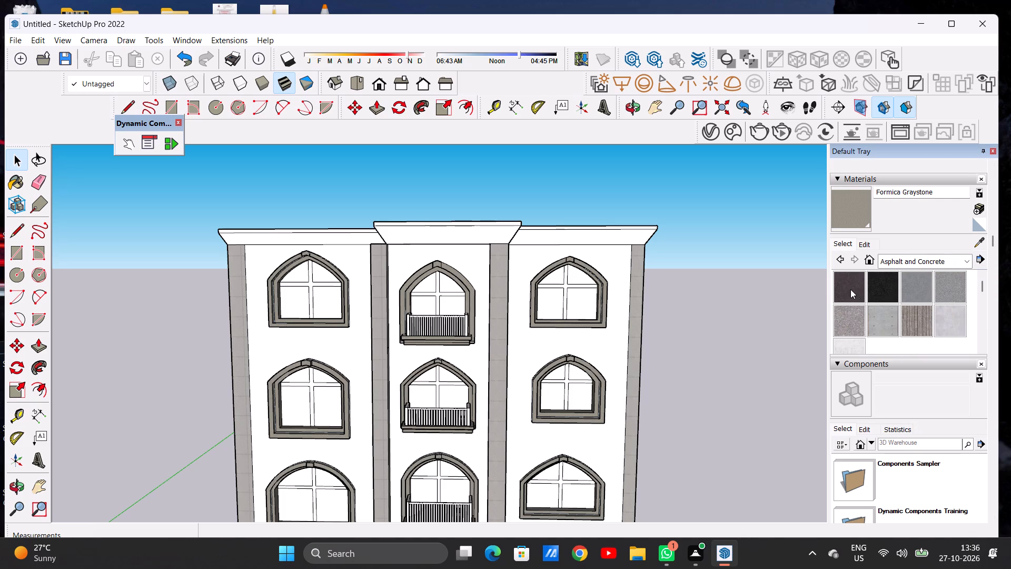
pyautogui.click(849, 288)
pyautogui.scroll(-5, 839, 287)
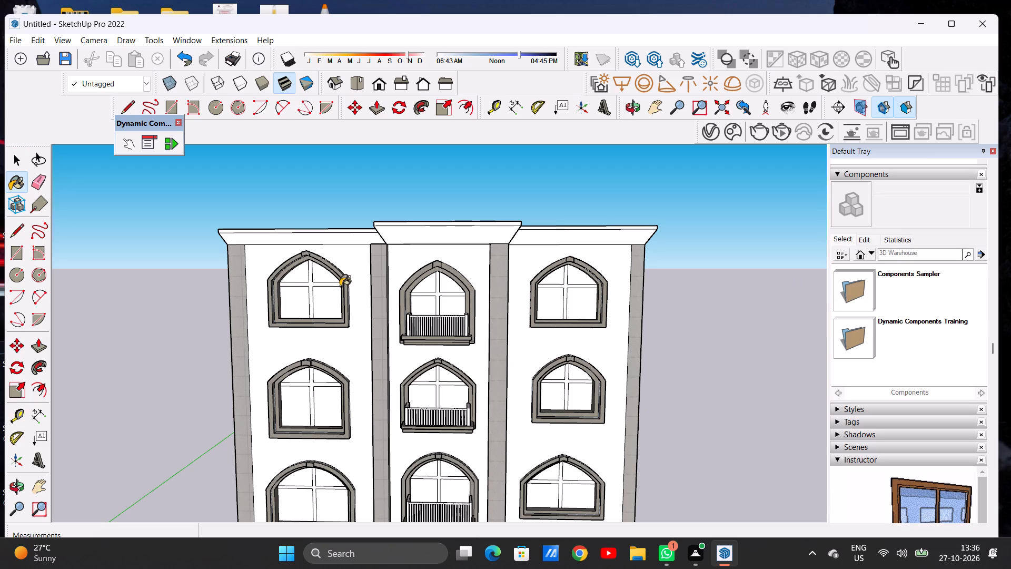
pyautogui.scroll(-5, 401, 283)
pyautogui.scroll(7, 172, 191)
pyautogui.scroll(8, 348, 252)
pyautogui.scroll(4, 527, 309)
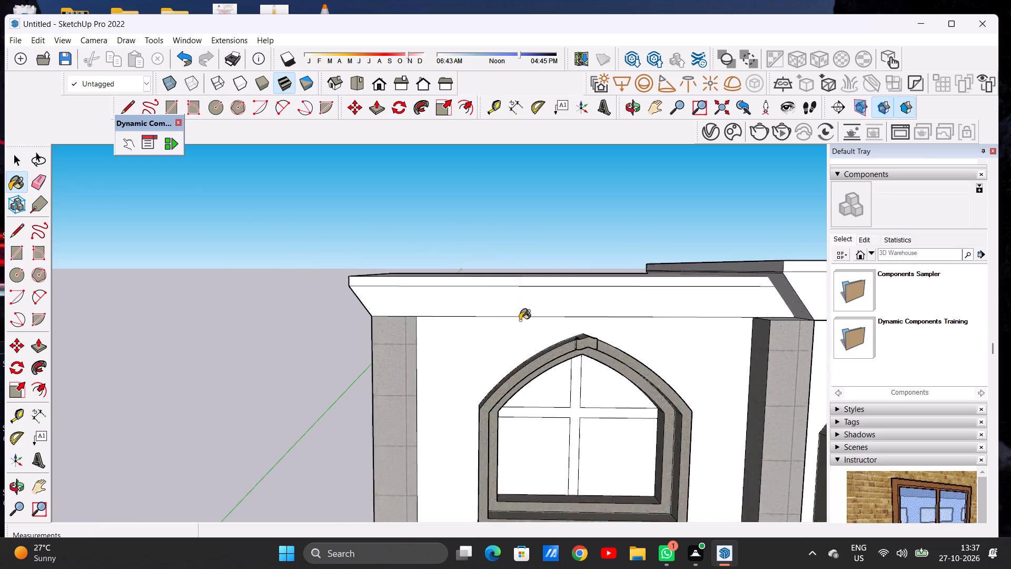
pyautogui.scroll(7, 520, 320)
pyautogui.click(449, 298)
pyautogui.scroll(-6, 380, 268)
pyautogui.scroll(-2, 432, 251)
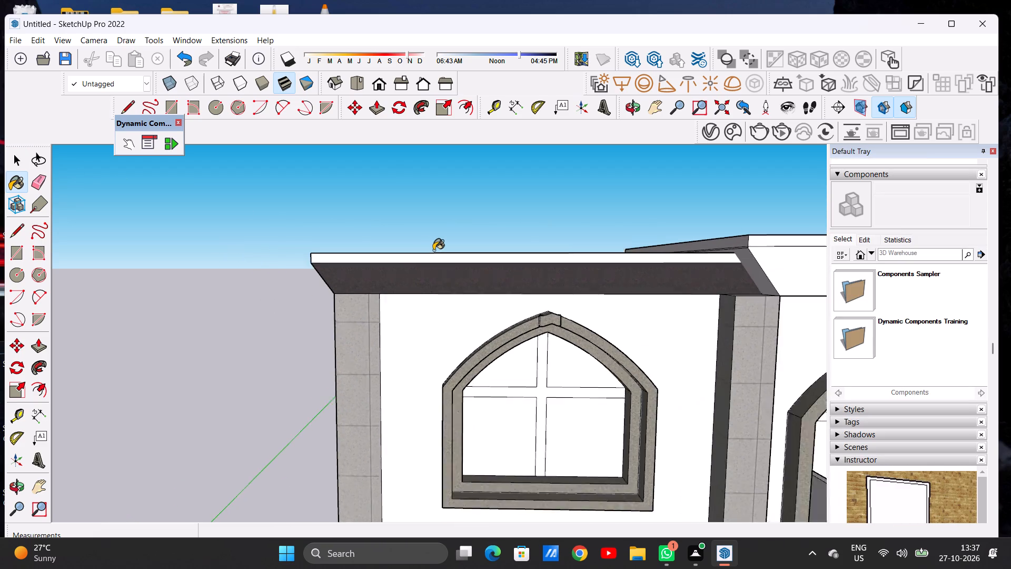
pyautogui.scroll(-2, 433, 250)
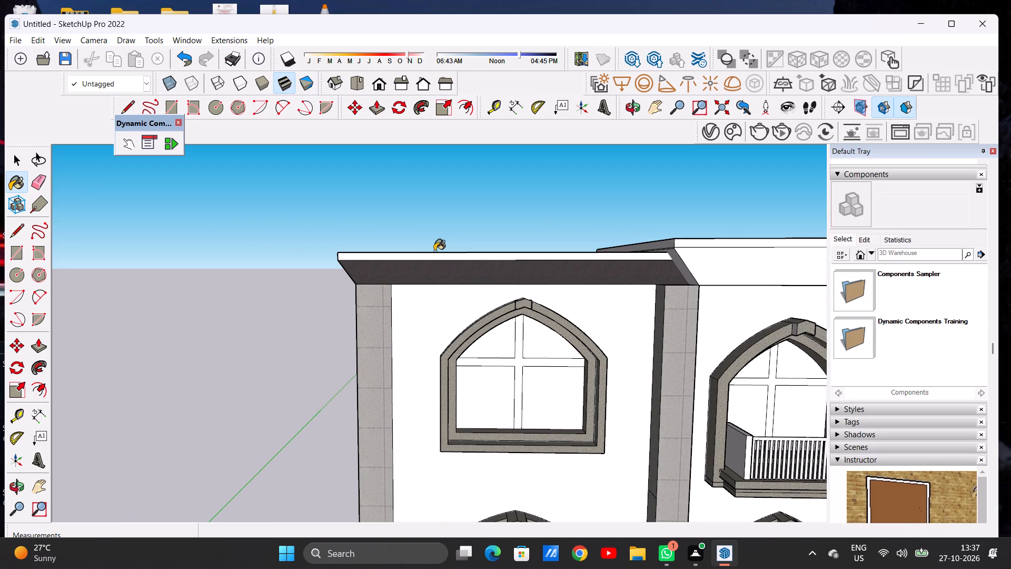
# Slightly lighten the Asphalt New material by raising its colour brightness.
pyautogui.scroll(4, 433, 253)
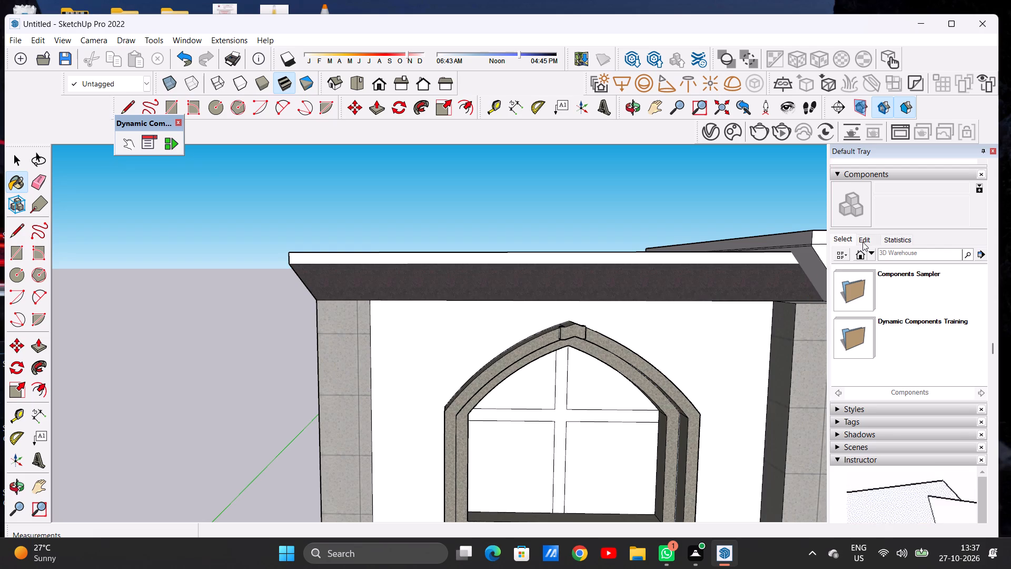
pyautogui.click(863, 242)
pyautogui.scroll(4, 878, 271)
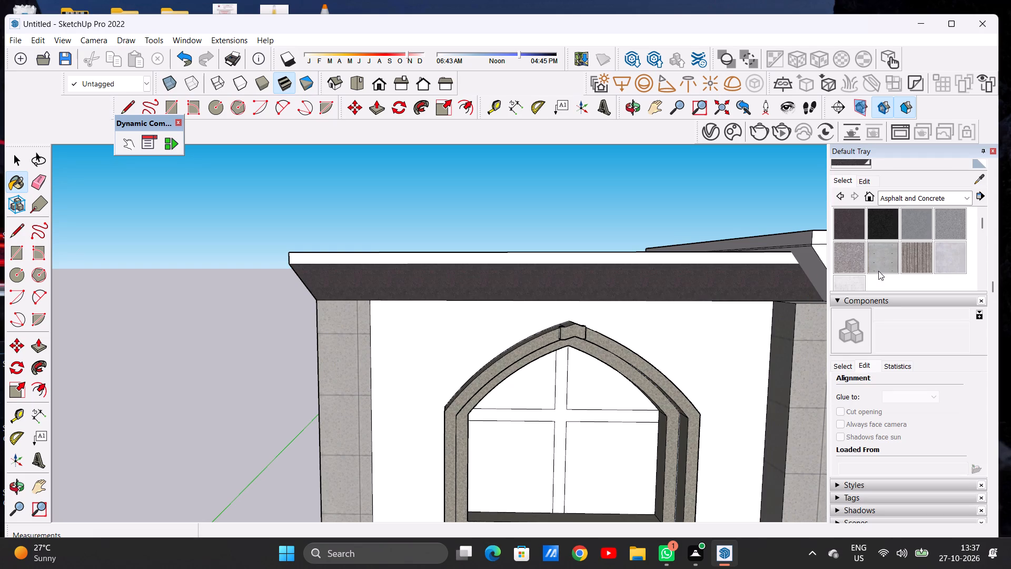
pyautogui.scroll(2, 860, 257)
pyautogui.click(862, 307)
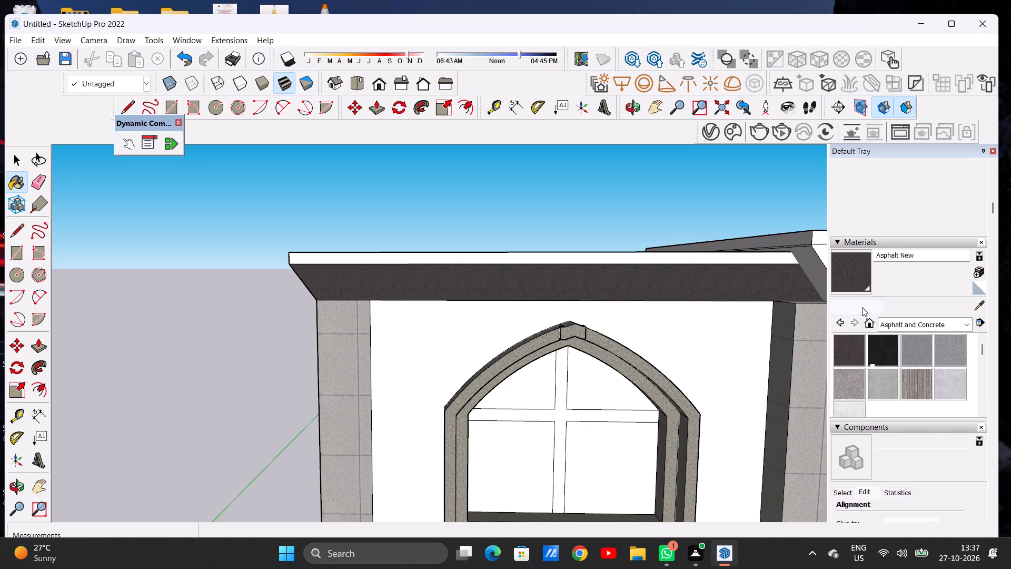
pyautogui.click(898, 379)
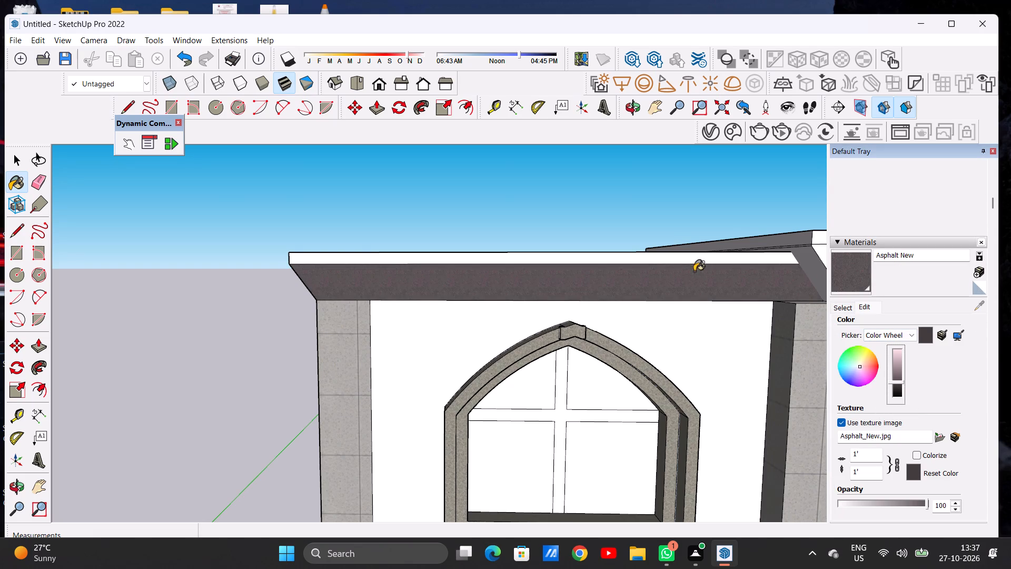
# Paint the left bay's outer side cornice, front fascia edge and flat roof top with Asphalt New.
pyautogui.scroll(-6, 674, 247)
pyautogui.moveTo(434, 250); pyautogui.dragTo(581, 300, button='middle')
pyautogui.scroll(8, 428, 255)
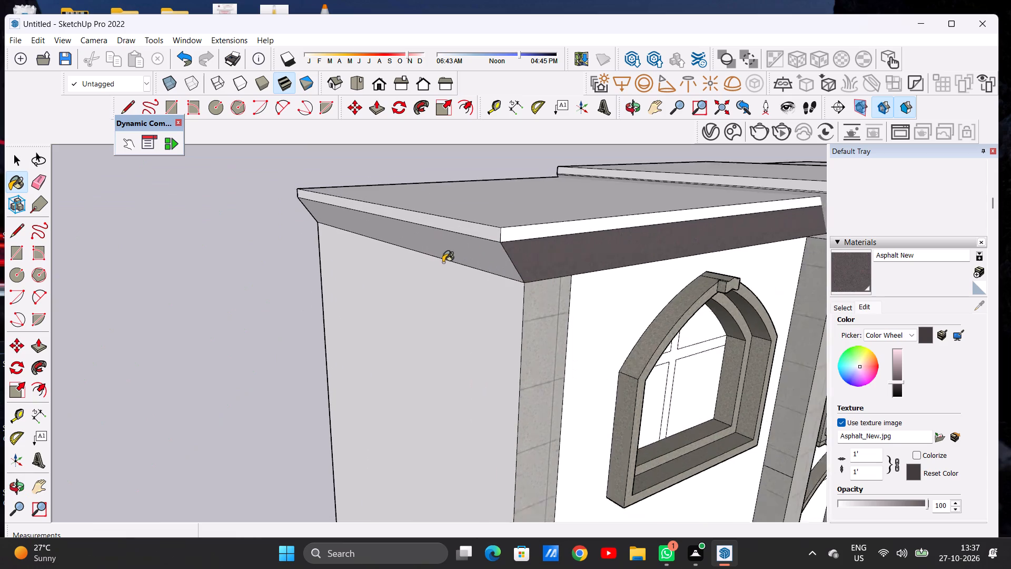
pyautogui.scroll(1, 443, 262)
pyautogui.click(490, 262)
pyautogui.click(501, 230)
pyautogui.click(517, 230)
pyautogui.click(513, 211)
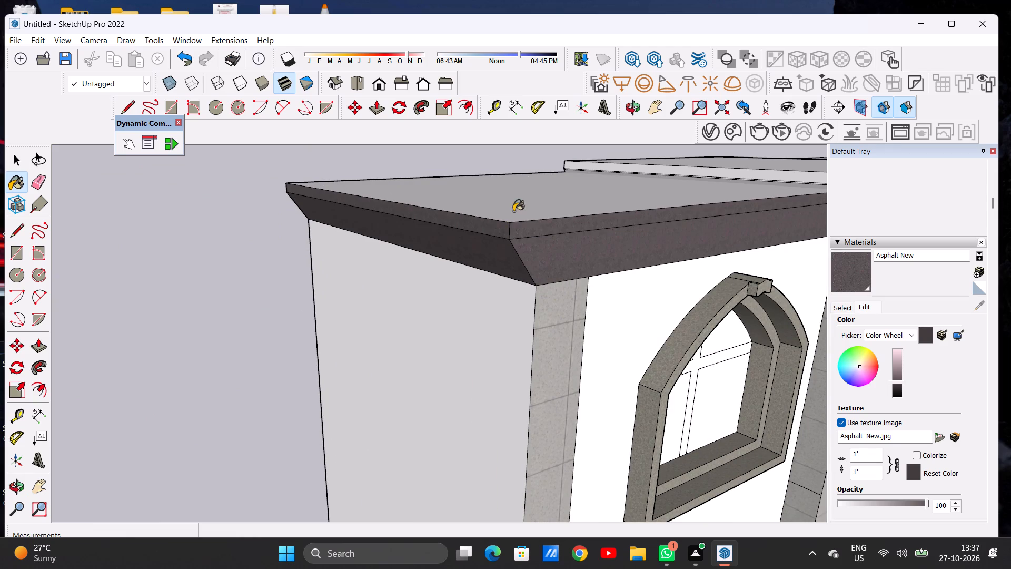
# Paint the sloped face and fascia edge of the left bay's rear cornice with Asphalt New.
pyautogui.scroll(-7, 415, 244)
pyautogui.moveTo(563, 254); pyautogui.dragTo(631, 262, button='middle')
pyautogui.moveTo(365, 244); pyautogui.dragTo(719, 260, button='middle')
pyautogui.scroll(6, 548, 232)
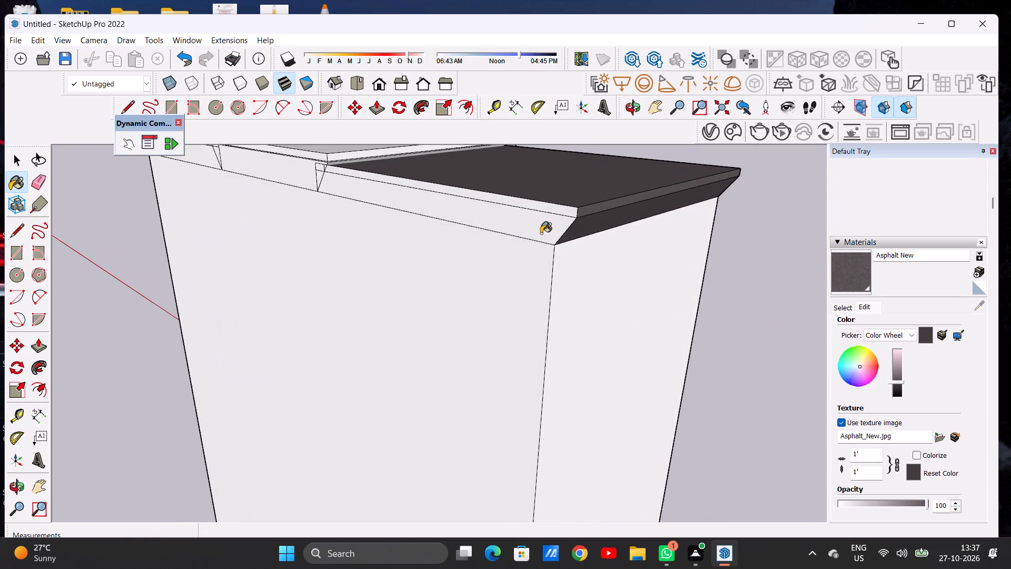
pyautogui.click(541, 233)
pyautogui.click(559, 212)
# Paint the central bay's front cornice slope, fascia edge and flat roof top with Asphalt New.
pyautogui.scroll(-6, 483, 240)
pyautogui.moveTo(583, 238); pyautogui.dragTo(306, 239, button='middle')
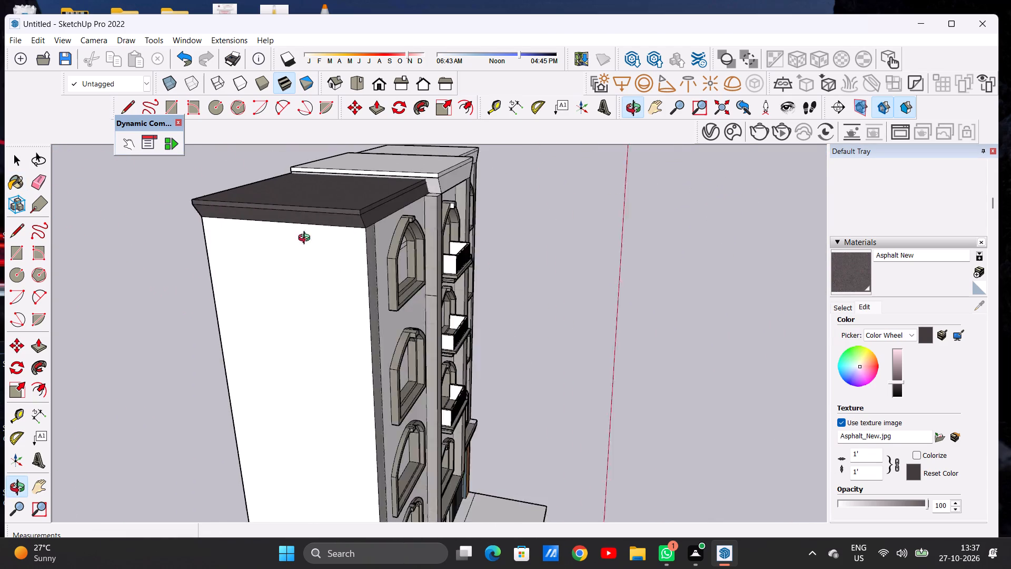
pyautogui.moveTo(306, 239); pyautogui.dragTo(286, 242, button='middle')
pyautogui.middleClick(282, 243)
pyautogui.moveTo(478, 242); pyautogui.dragTo(222, 209, button='middle')
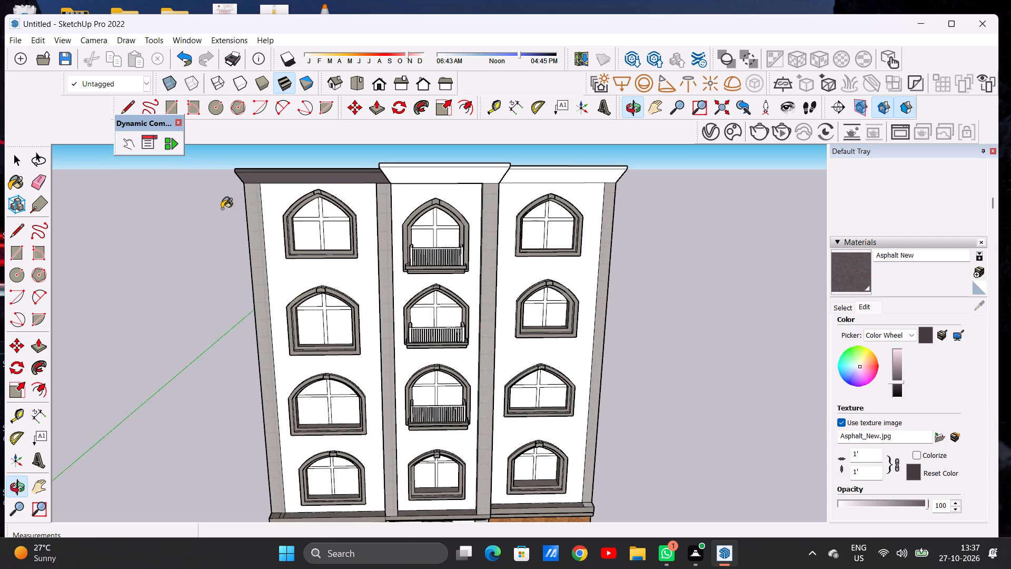
pyautogui.scroll(-5, 246, 215)
pyautogui.scroll(7, 298, 203)
pyautogui.scroll(8, 395, 190)
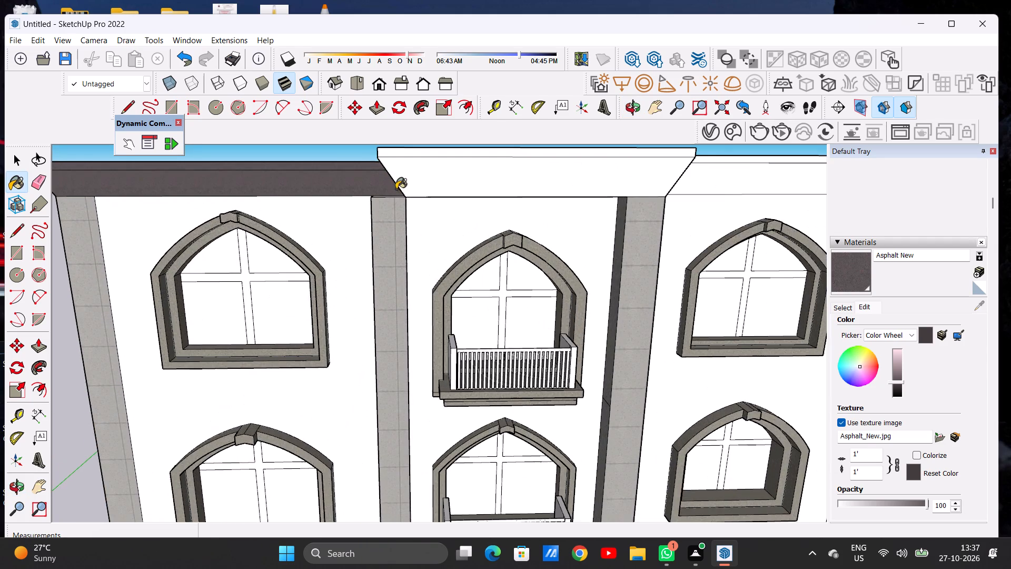
pyautogui.scroll(5, 433, 179)
pyautogui.click(433, 179)
pyautogui.scroll(-7, 383, 208)
pyautogui.moveTo(395, 236); pyautogui.dragTo(395, 167, button='middle')
pyautogui.moveTo(396, 173); pyautogui.dragTo(421, 260, button='middle')
pyautogui.scroll(-5, 400, 274)
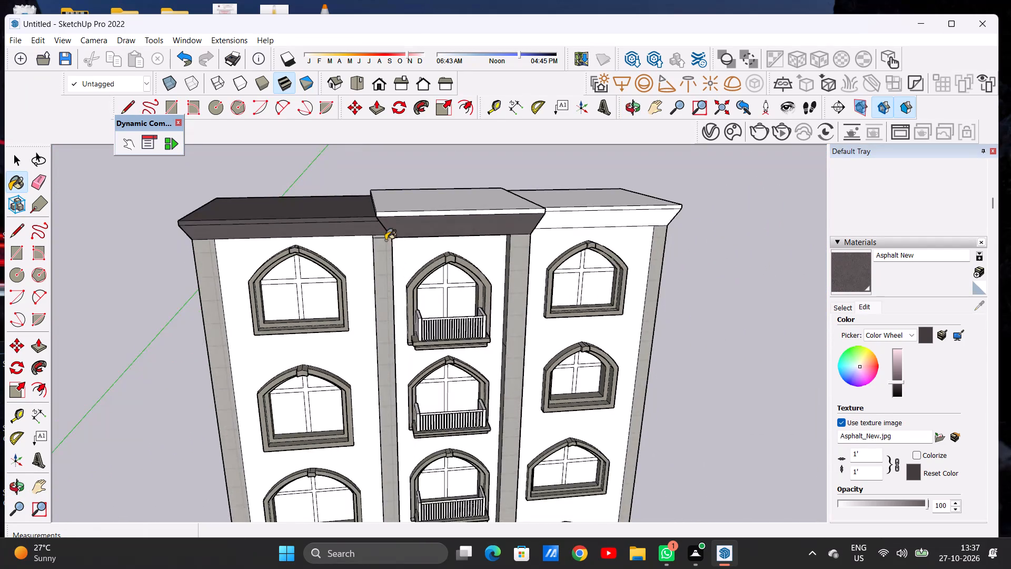
pyautogui.scroll(13, 383, 209)
pyautogui.click(385, 218)
pyautogui.click(400, 204)
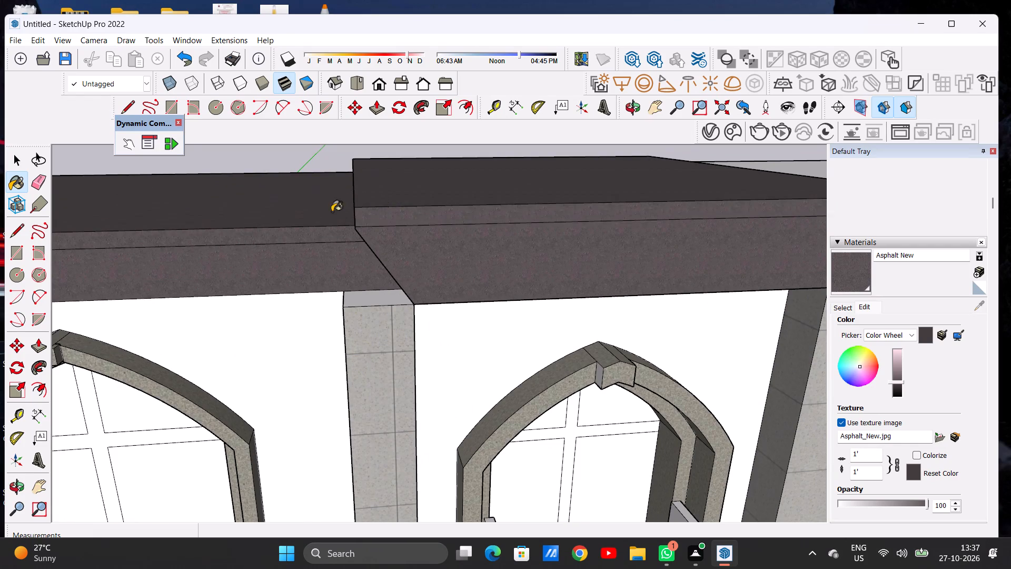
# Paint the central bay's cornice return facing the left bay with Asphalt New, including its fascia edge, slope and thin strip.
pyautogui.moveTo(332, 212); pyautogui.dragTo(428, 216, button='middle')
pyautogui.scroll(1, 421, 217)
pyautogui.scroll(-1, 419, 218)
pyautogui.click(417, 221)
pyautogui.click(431, 252)
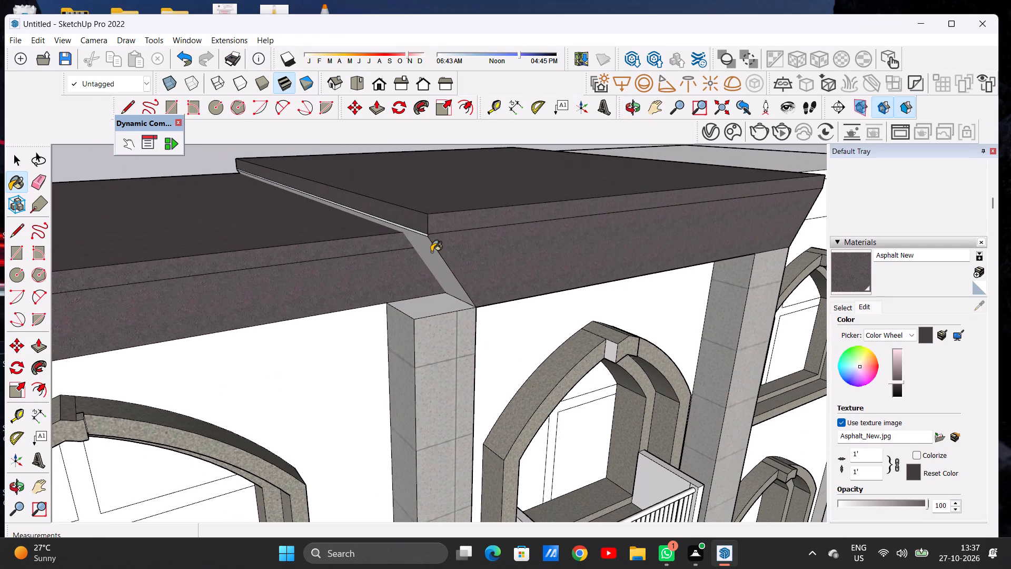
pyautogui.scroll(-9, 314, 236)
pyautogui.scroll(8, 365, 238)
pyautogui.scroll(-1, 352, 238)
pyautogui.scroll(8, 352, 238)
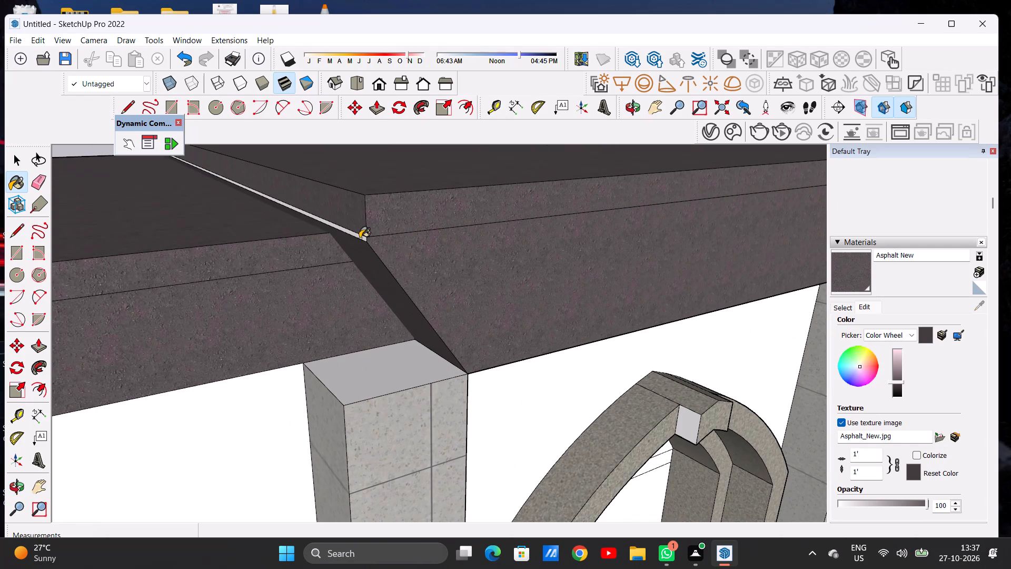
pyautogui.click(360, 238)
pyautogui.scroll(3, 361, 242)
pyautogui.scroll(-1, 361, 242)
pyautogui.scroll(7, 361, 242)
pyautogui.scroll(-1, 363, 243)
pyautogui.scroll(3, 363, 243)
pyautogui.click(374, 228)
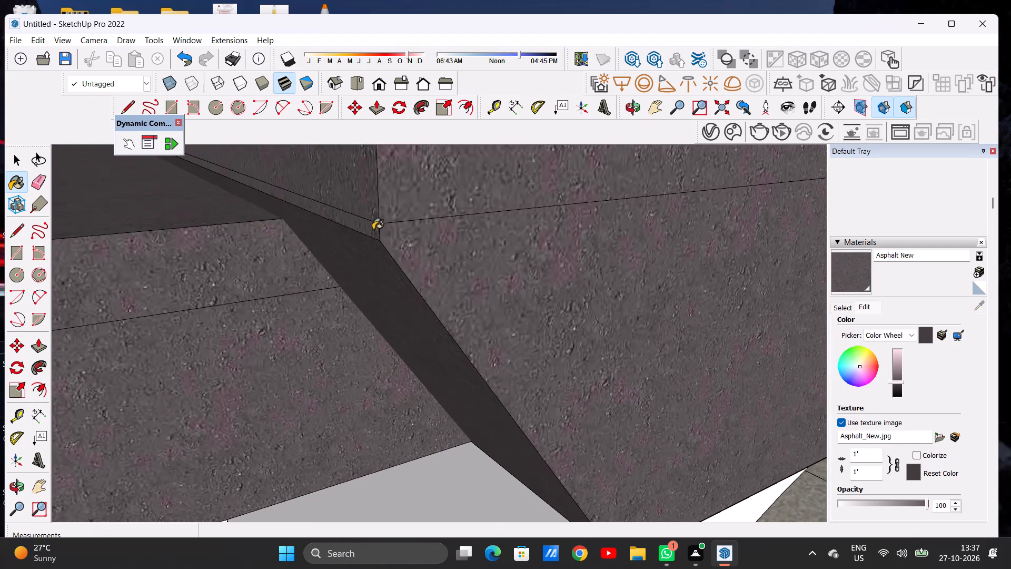
pyautogui.click(371, 233)
# Paint the slope and fascia edge of the central bay's cornice return facing the right bay with Asphalt New.
pyautogui.scroll(-20, 333, 247)
pyautogui.scroll(1, 312, 252)
pyautogui.scroll(-12, 312, 252)
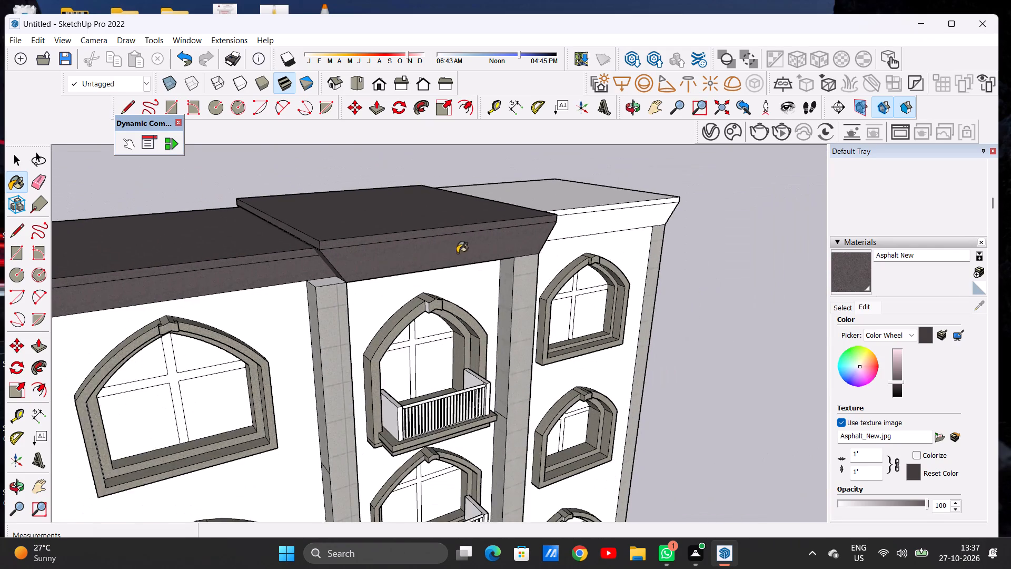
pyautogui.moveTo(457, 253); pyautogui.dragTo(131, 236, button='middle')
pyautogui.scroll(12, 494, 258)
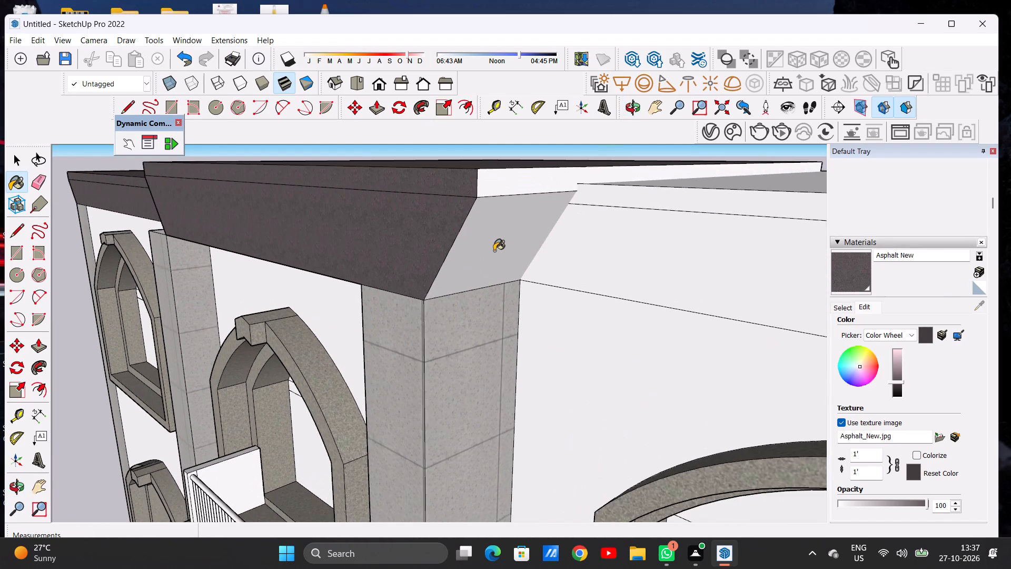
pyautogui.click(494, 251)
pyautogui.click(495, 171)
# Paint the right bay's front cornice slope, fascia edge and flat roof top with Asphalt New.
pyautogui.scroll(-5, 460, 239)
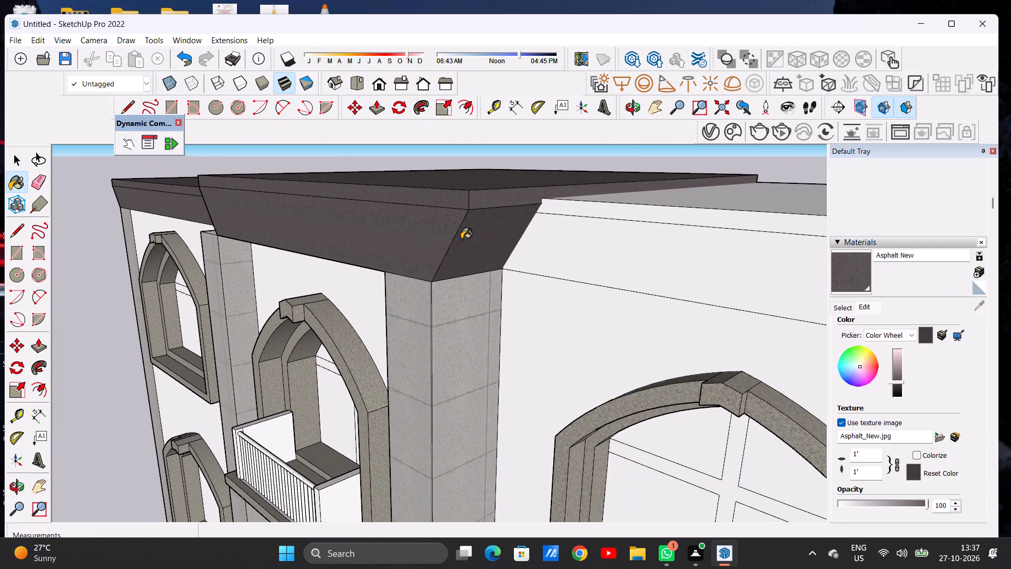
pyautogui.scroll(5, 608, 214)
pyautogui.scroll(-2, 608, 214)
pyautogui.click(564, 282)
pyautogui.click(590, 208)
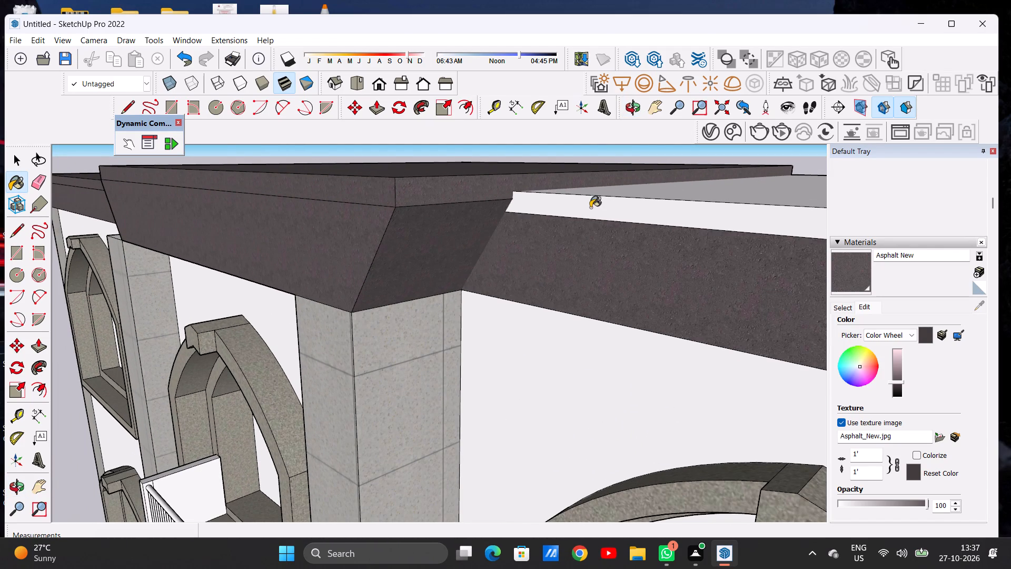
pyautogui.click(617, 183)
pyautogui.click(618, 190)
# Paint the slope and fascia edge of the right bay's outer side cornice with Asphalt New.
pyautogui.scroll(-16, 516, 252)
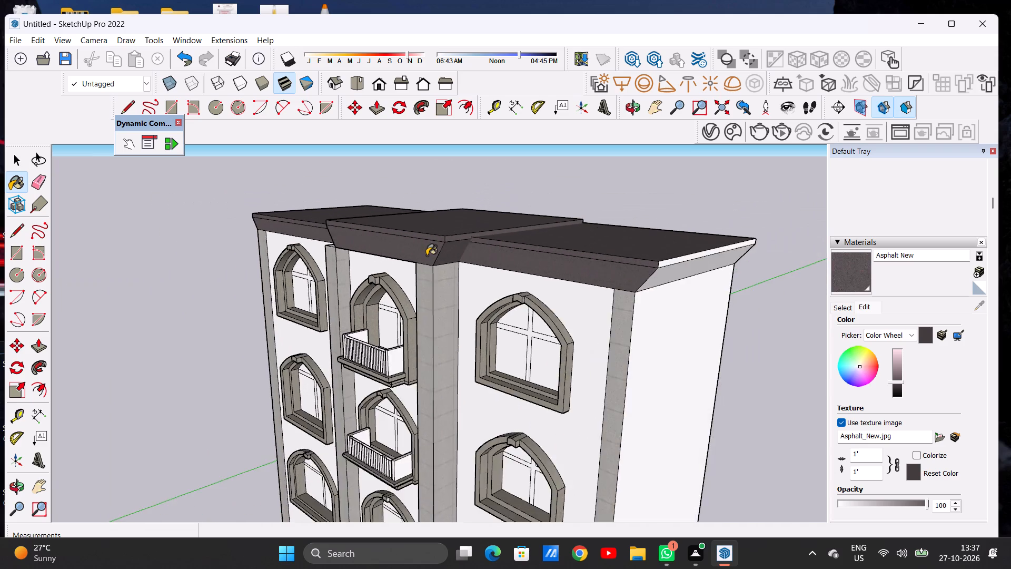
pyautogui.scroll(-7, 427, 256)
pyautogui.moveTo(572, 261); pyautogui.dragTo(393, 245, button='middle')
pyautogui.scroll(7, 450, 262)
pyautogui.scroll(-1, 450, 262)
pyautogui.scroll(5, 450, 262)
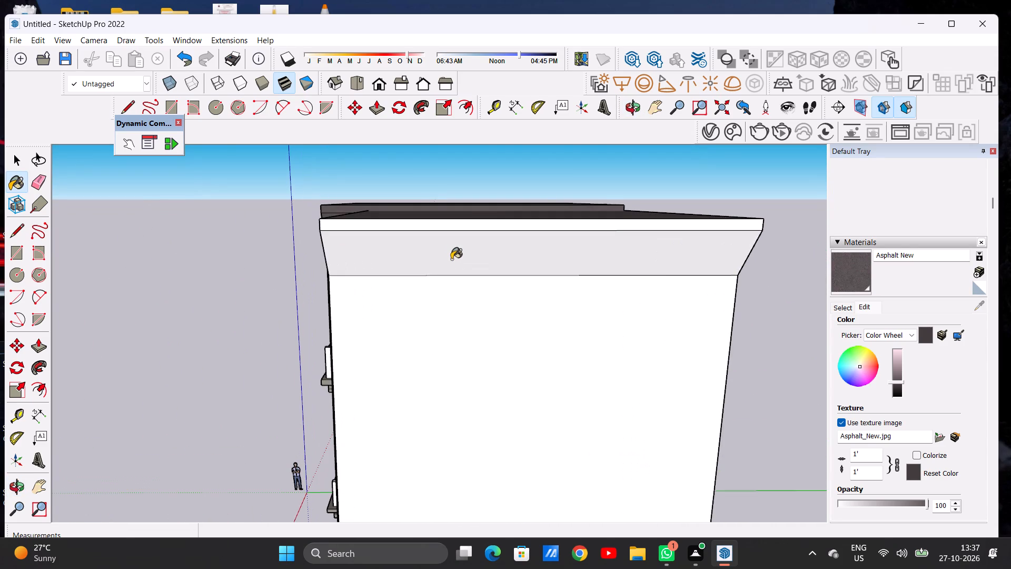
pyautogui.click(452, 258)
pyautogui.click(460, 227)
# Paint the slope and fascia edge of the right bay's rear cornice with Asphalt New.
pyautogui.scroll(-4, 382, 250)
pyautogui.moveTo(582, 260); pyautogui.dragTo(428, 255, button='middle')
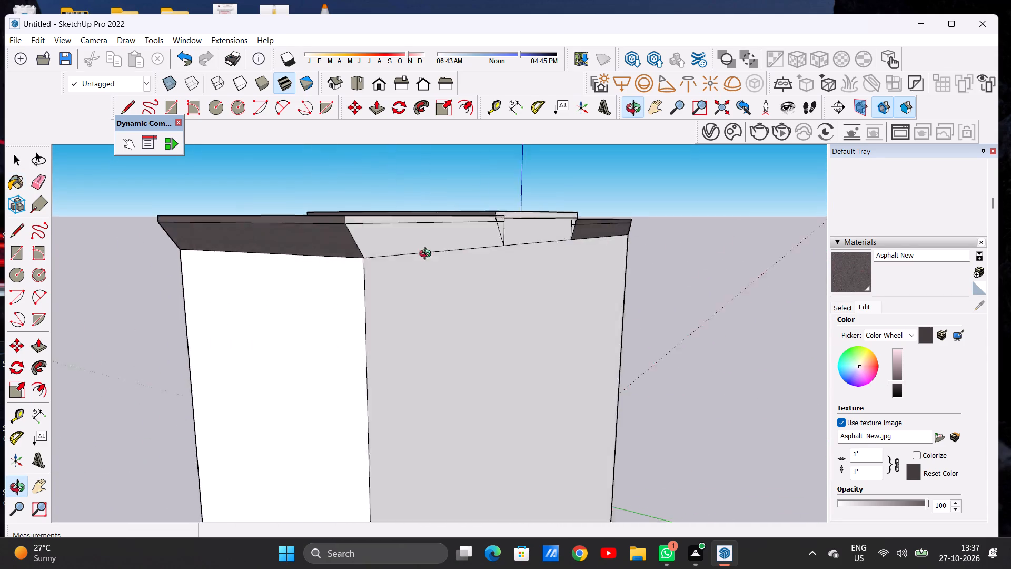
pyautogui.moveTo(428, 255); pyautogui.dragTo(389, 270, button='middle')
pyautogui.scroll(5, 341, 266)
pyautogui.click(337, 266)
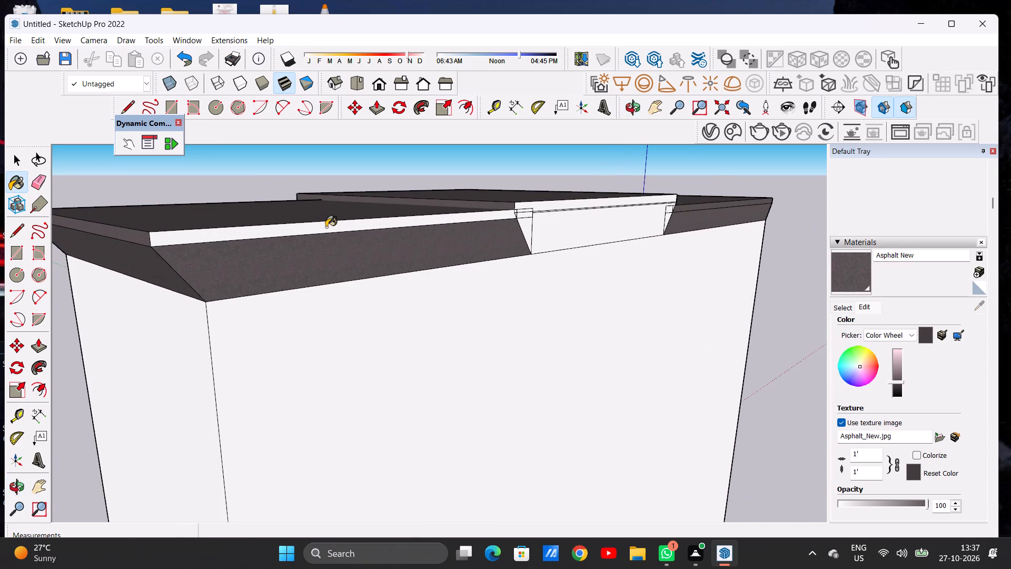
pyautogui.click(326, 227)
# Paint the small faces at the rear cornice junction between the right and central bays with Asphalt New.
pyautogui.scroll(-5, 349, 237)
pyautogui.moveTo(441, 246); pyautogui.dragTo(293, 252, button='middle')
pyautogui.scroll(5, 304, 234)
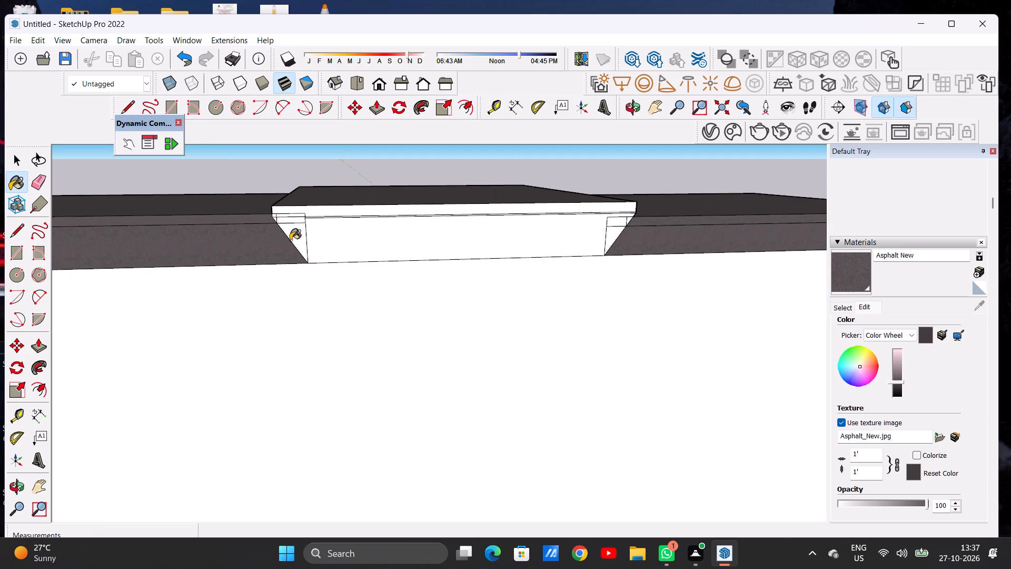
pyautogui.scroll(6, 290, 240)
pyautogui.click(295, 234)
pyautogui.scroll(8, 287, 215)
pyautogui.click(268, 190)
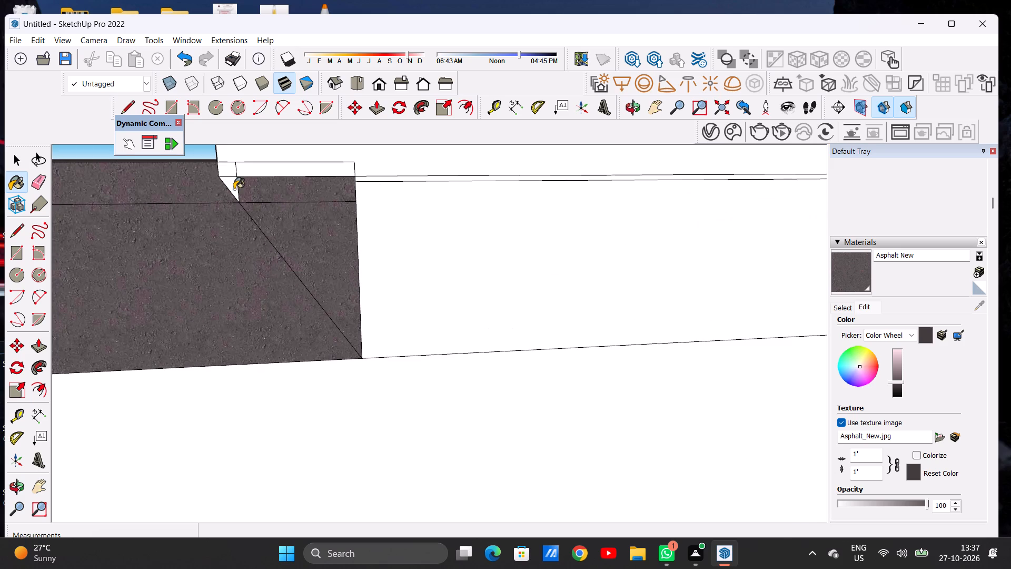
pyautogui.click(233, 189)
pyautogui.click(234, 172)
pyautogui.click(262, 177)
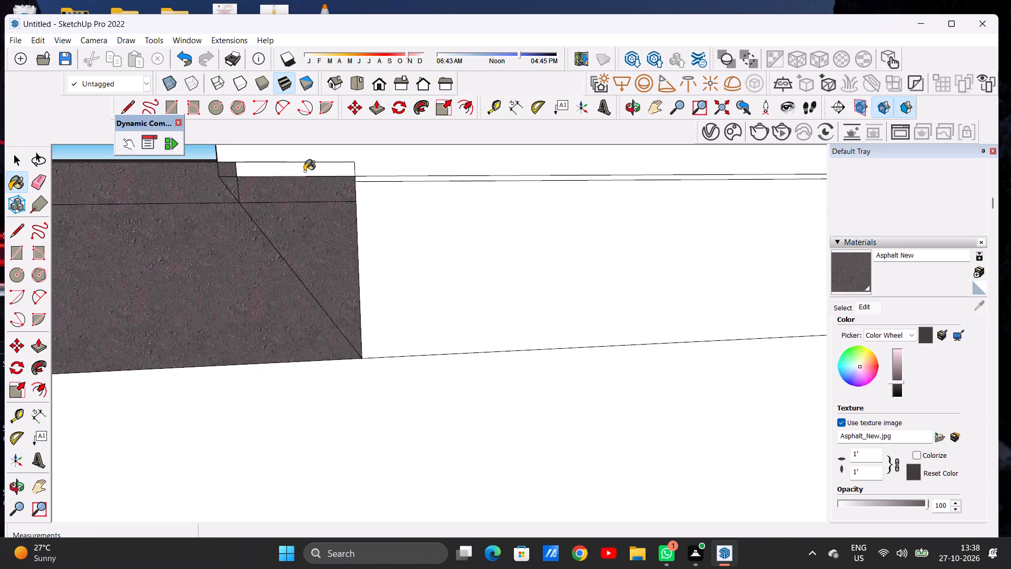
pyautogui.click(304, 171)
# Paint the central bay's rear cornice face and the thin strip above it with Asphalt New.
pyautogui.scroll(2, 367, 181)
pyautogui.scroll(-1, 367, 182)
pyautogui.scroll(1, 367, 182)
pyautogui.click(370, 179)
pyautogui.click(398, 220)
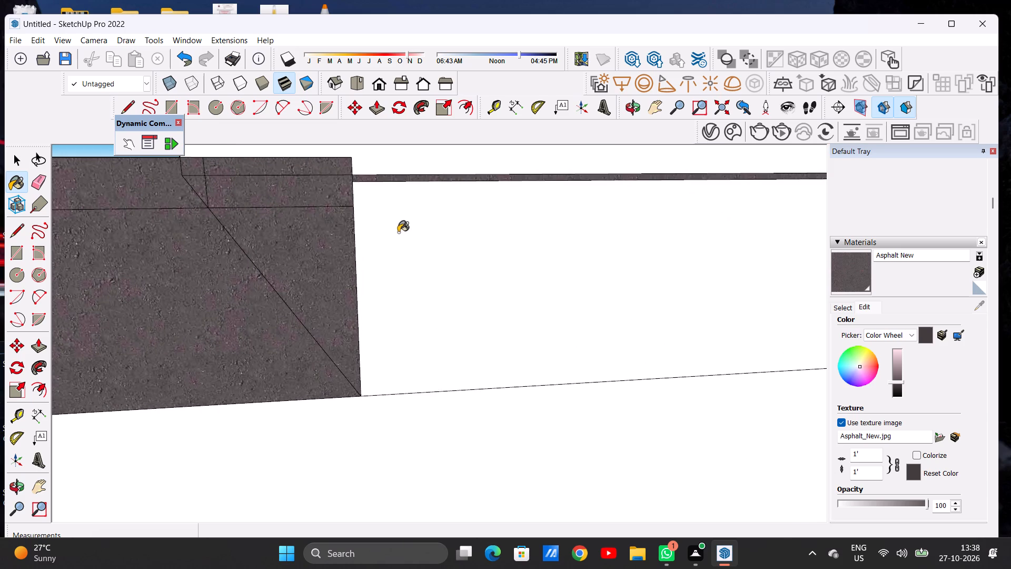
pyautogui.scroll(-14, 360, 268)
pyautogui.scroll(6, 368, 234)
pyautogui.click(368, 234)
pyautogui.scroll(-6, 314, 246)
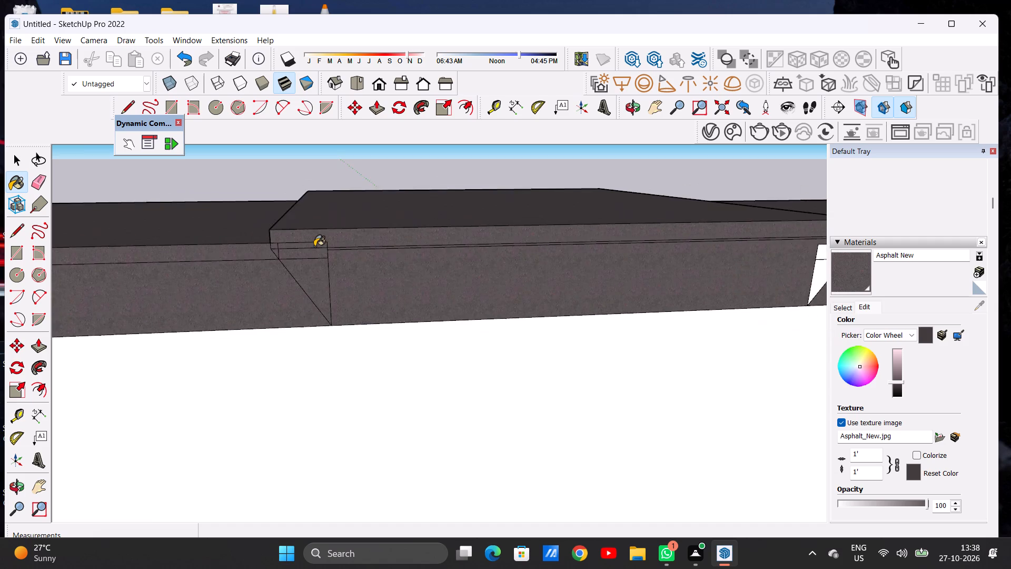
# Paint the small faces at the rear cornice junction between the central and left bays with Asphalt New.
pyautogui.scroll(-13, 314, 247)
pyautogui.scroll(20, 548, 249)
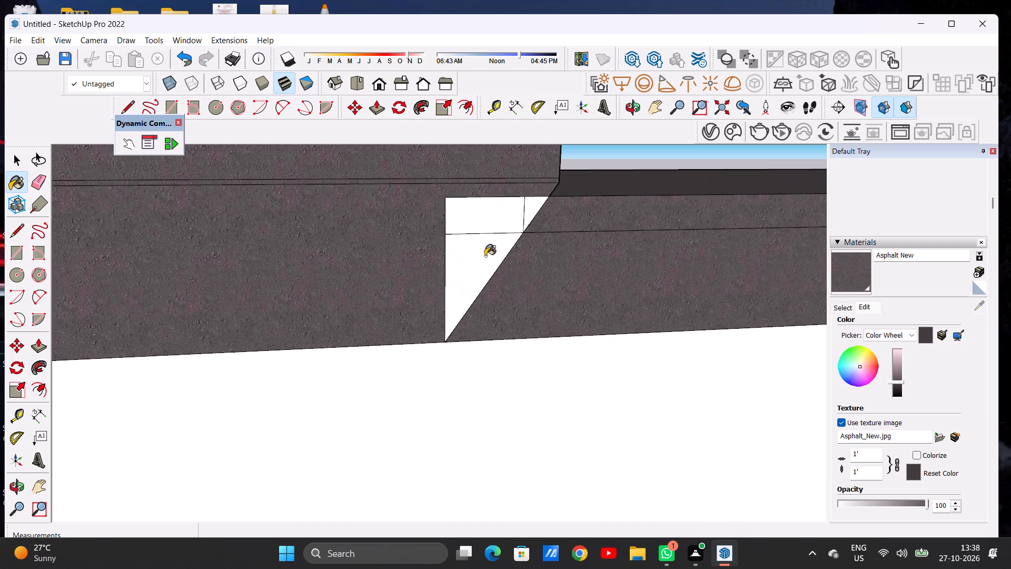
pyautogui.click(485, 256)
pyautogui.click(487, 215)
pyautogui.click(541, 208)
pyautogui.scroll(-18, 459, 237)
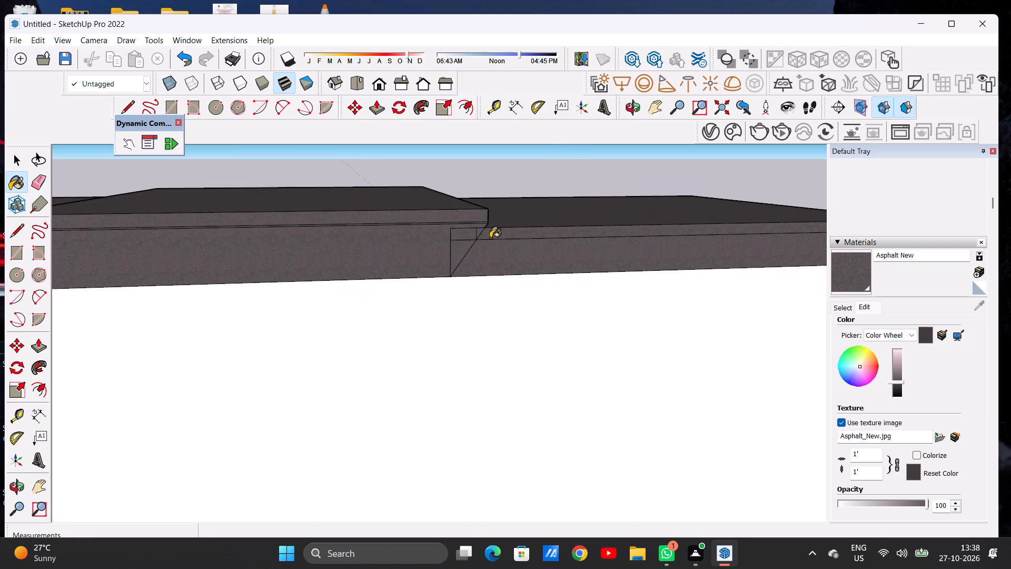
# Check the painted roof cornice and the whole building facade from the side and front.
pyautogui.scroll(-5, 490, 238)
pyautogui.moveTo(591, 240); pyautogui.dragTo(236, 265, button='middle')
pyautogui.moveTo(546, 266); pyautogui.dragTo(468, 261, button='middle')
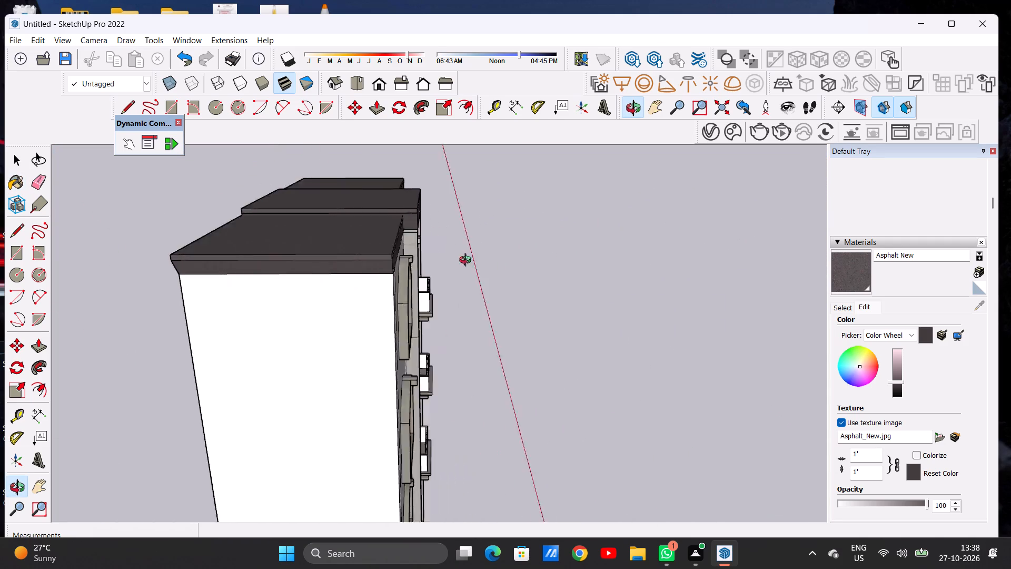
pyautogui.moveTo(468, 261); pyautogui.dragTo(222, 259, button='middle')
pyautogui.scroll(-7, 461, 243)
pyautogui.moveTo(574, 270); pyautogui.dragTo(419, 233, button='middle')
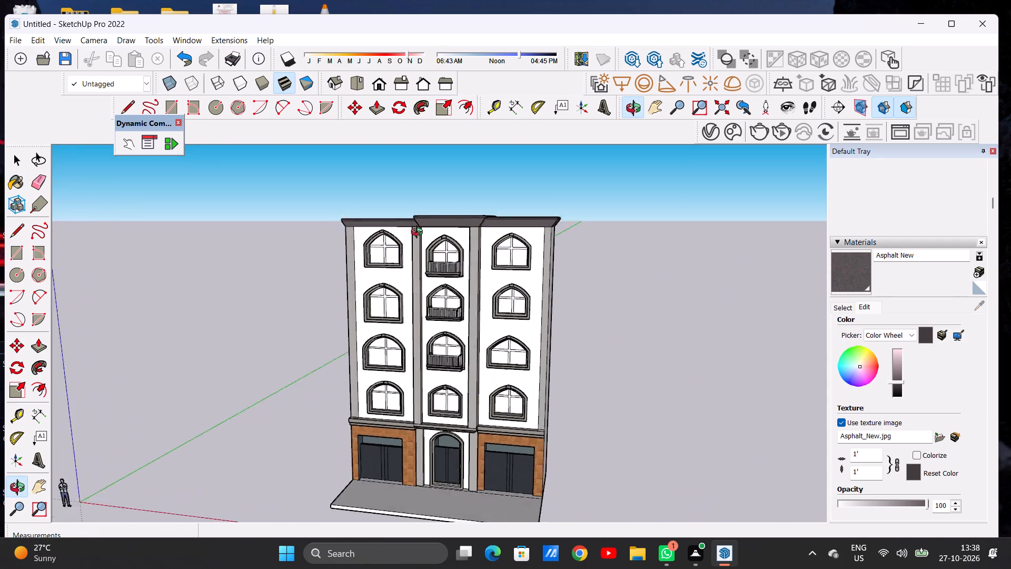
pyautogui.moveTo(419, 233); pyautogui.dragTo(458, 213, button='middle')
pyautogui.scroll(-9, 460, 217)
pyautogui.scroll(4, 471, 254)
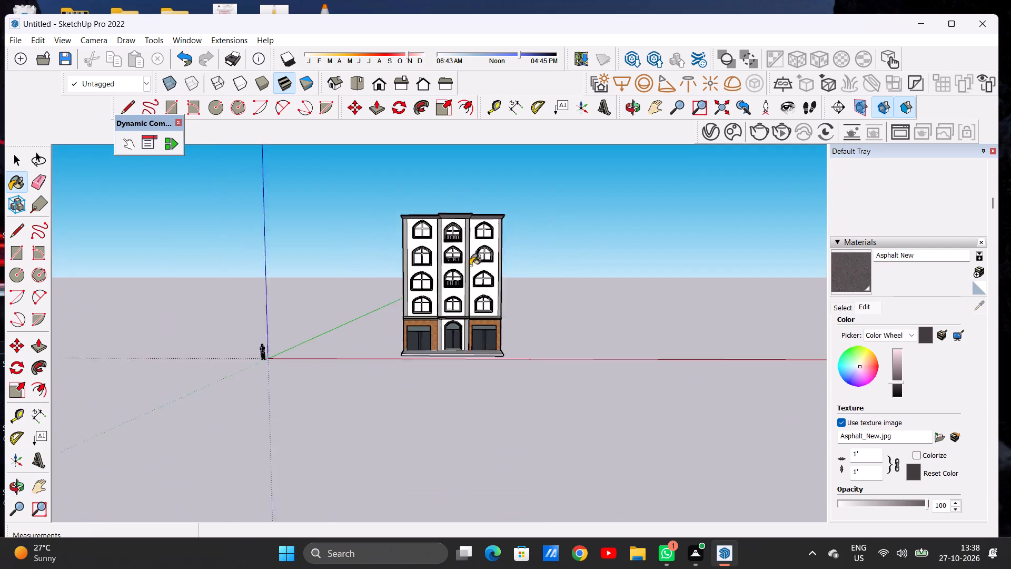
pyautogui.scroll(4, 470, 266)
pyautogui.scroll(-7, 461, 268)
pyautogui.scroll(5, 448, 212)
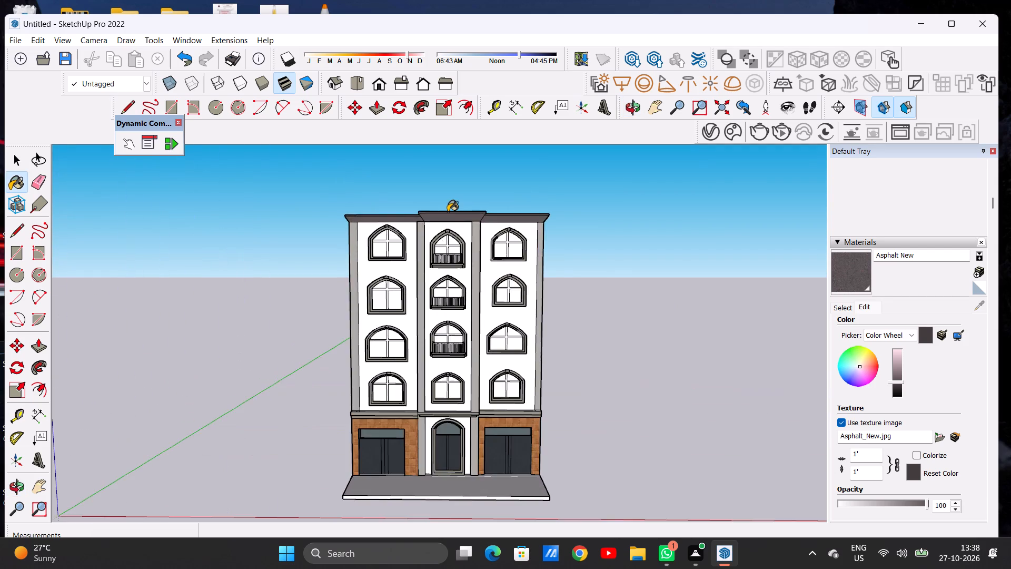
pyautogui.scroll(7, 448, 212)
pyautogui.scroll(-4, 424, 234)
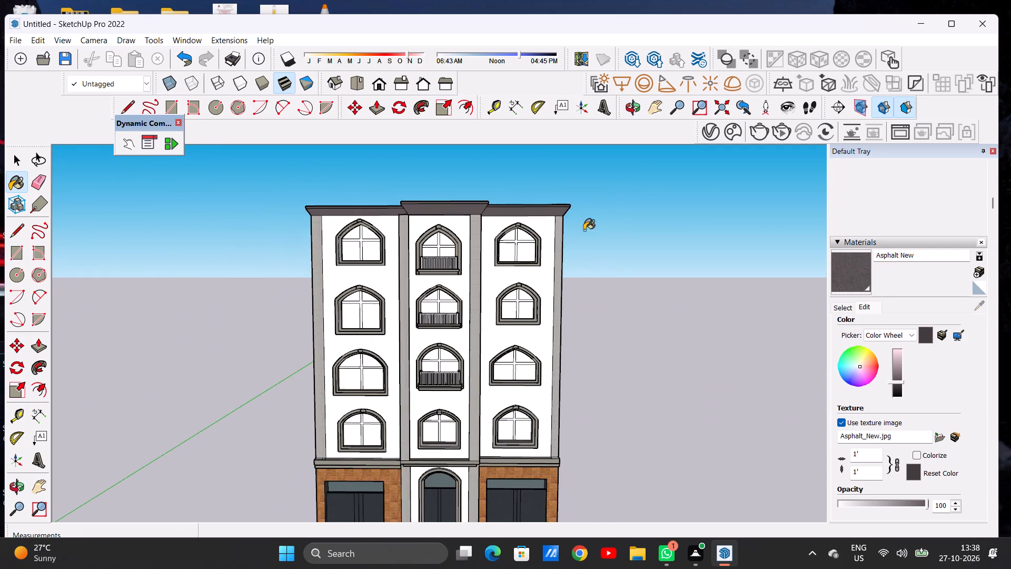
# Examine the finished building from the front, sides and rear, then at a distance.
pyautogui.moveTo(590, 231); pyautogui.dragTo(229, 258, button='middle')
pyautogui.moveTo(498, 246); pyautogui.dragTo(264, 261, button='middle')
pyautogui.moveTo(542, 231); pyautogui.dragTo(342, 243, button='middle')
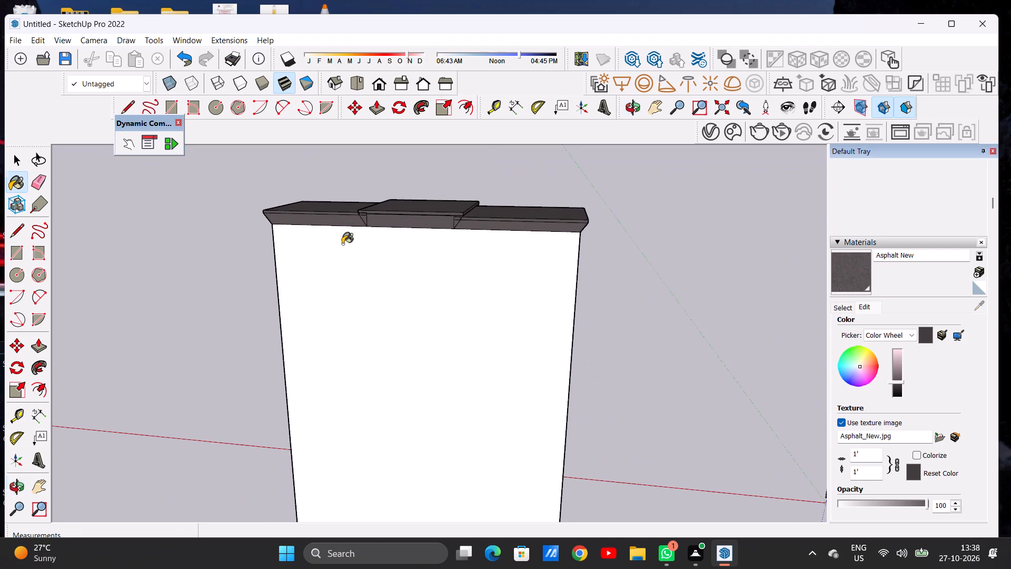
pyautogui.moveTo(604, 213); pyautogui.dragTo(302, 228, button='middle')
pyautogui.moveTo(420, 232); pyautogui.dragTo(142, 195, button='middle')
pyautogui.moveTo(401, 233); pyautogui.dragTo(340, 232, button='middle')
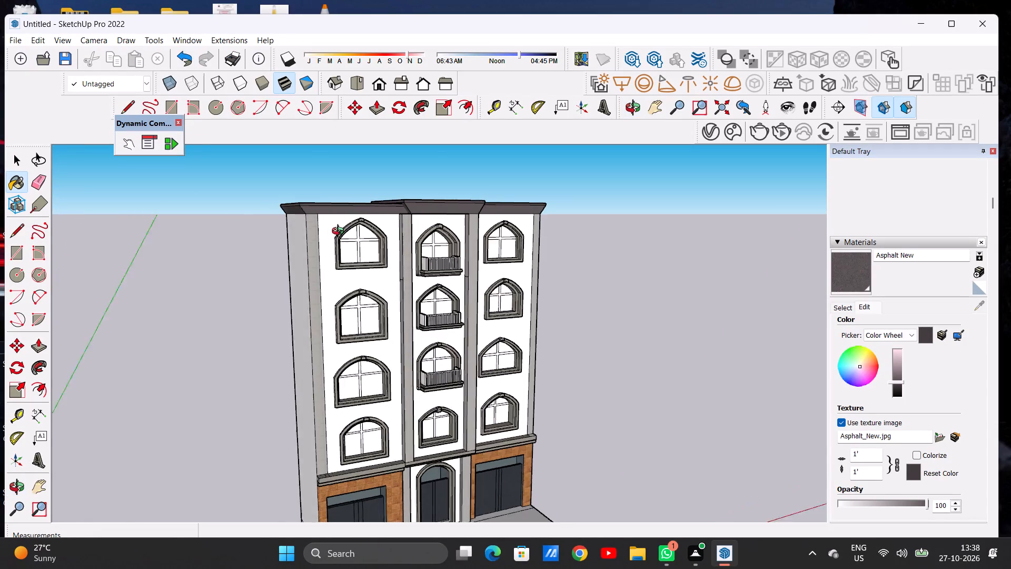
pyautogui.moveTo(340, 232); pyautogui.dragTo(161, 229, button='middle')
pyautogui.moveTo(352, 237); pyautogui.dragTo(434, 231, button='middle')
pyautogui.scroll(-10, 435, 231)
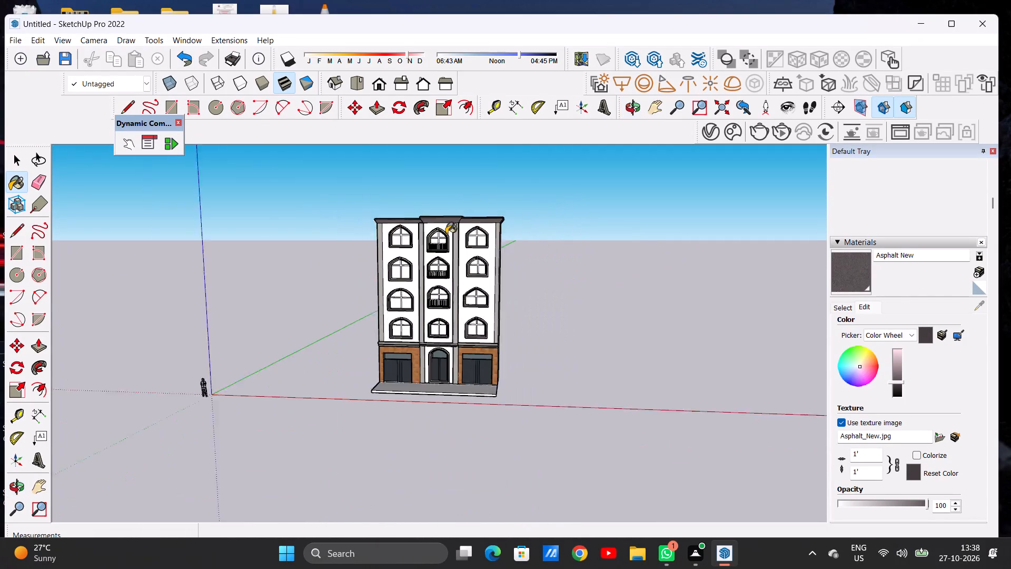
pyautogui.scroll(-1, 446, 234)
pyautogui.scroll(7, 450, 236)
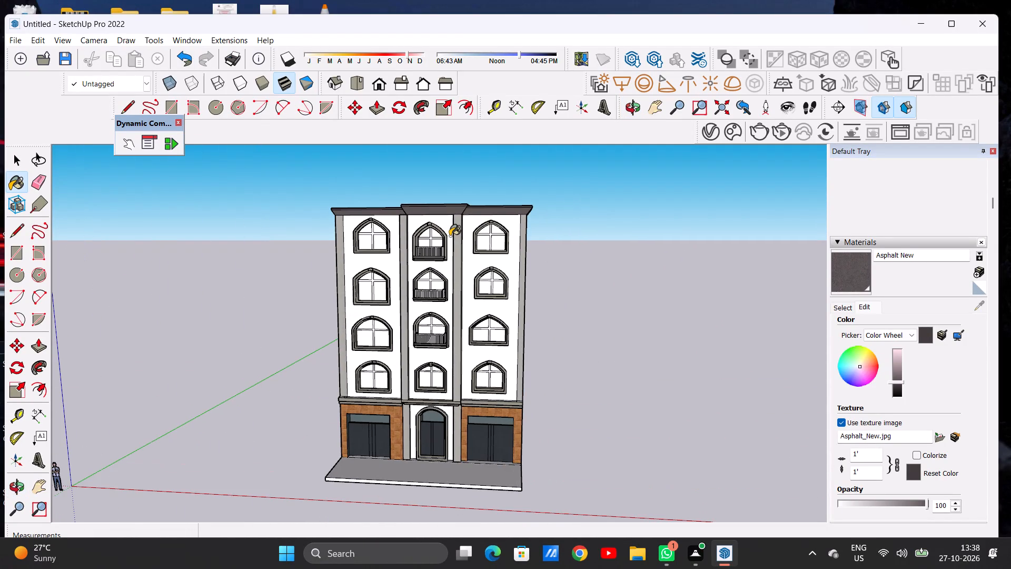
pyautogui.press('space')
pyautogui.scroll(-6, 450, 236)
pyautogui.moveTo(398, 295); pyautogui.dragTo(422, 291, button='middle')
pyautogui.scroll(6, 441, 341)
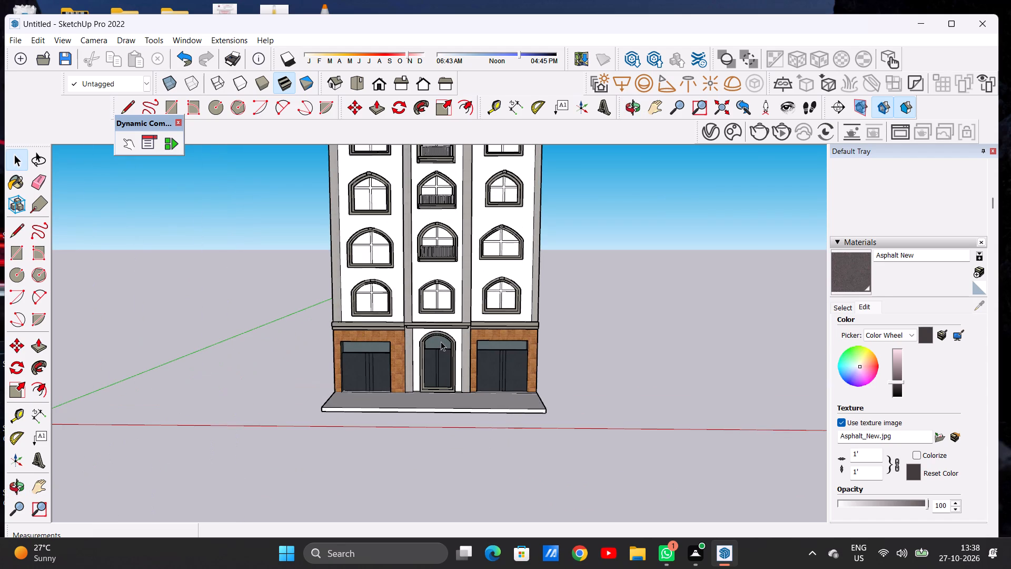
pyautogui.scroll(-6, 447, 336)
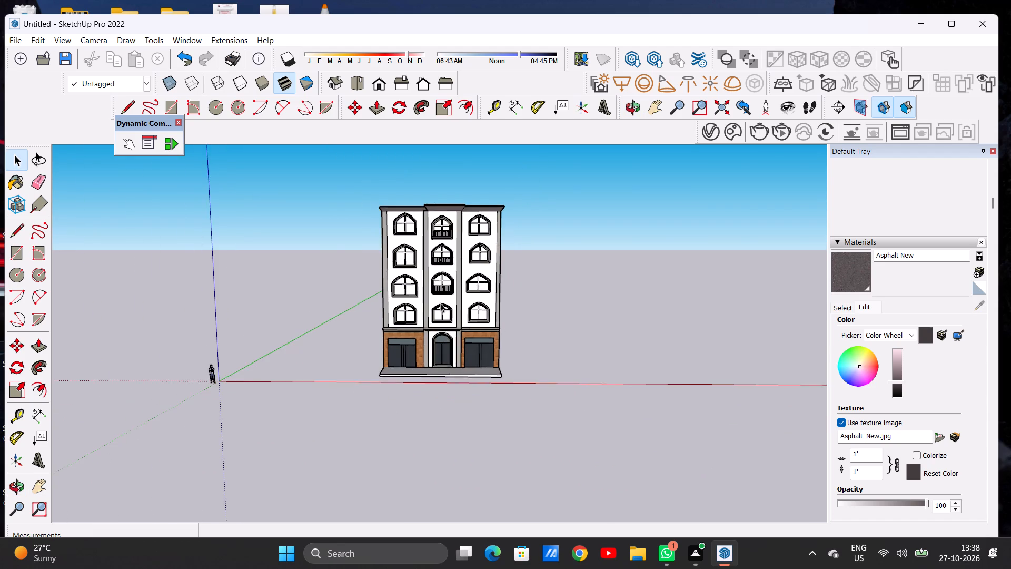
# Paint the crossbars of the left bay's third window from the top with Formica Laminate Dark from Synthetic Surfaces.
pyautogui.scroll(7, 439, 282)
pyautogui.scroll(5, 408, 249)
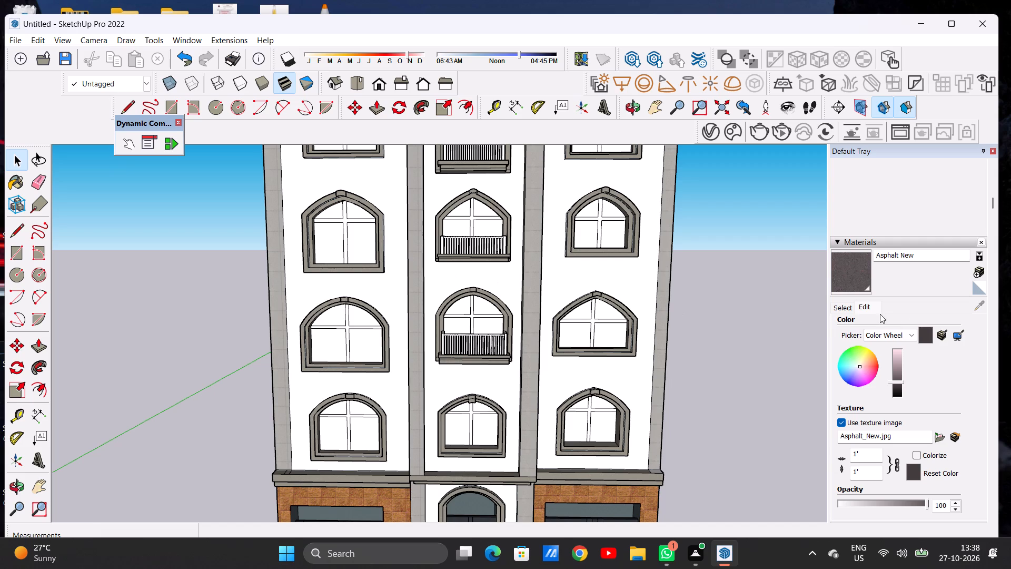
pyautogui.click(841, 311)
pyautogui.click(887, 327)
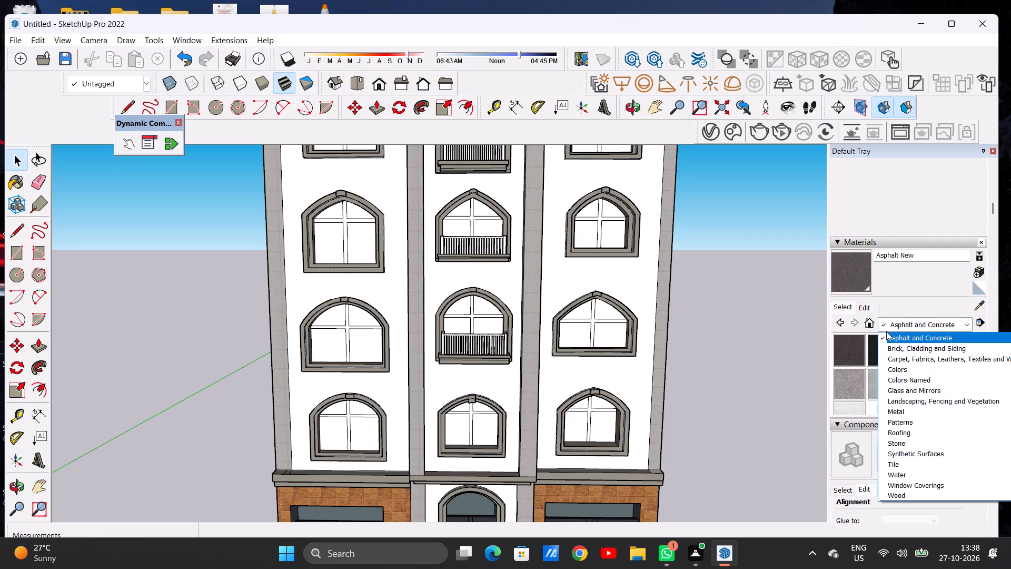
pyautogui.click(906, 453)
pyautogui.click(945, 356)
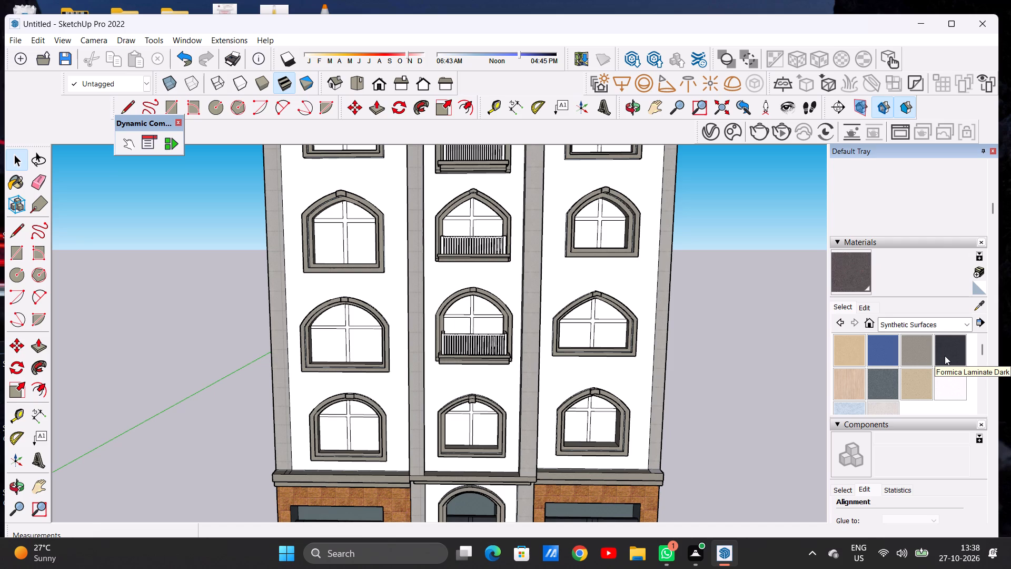
pyautogui.scroll(14, 358, 348)
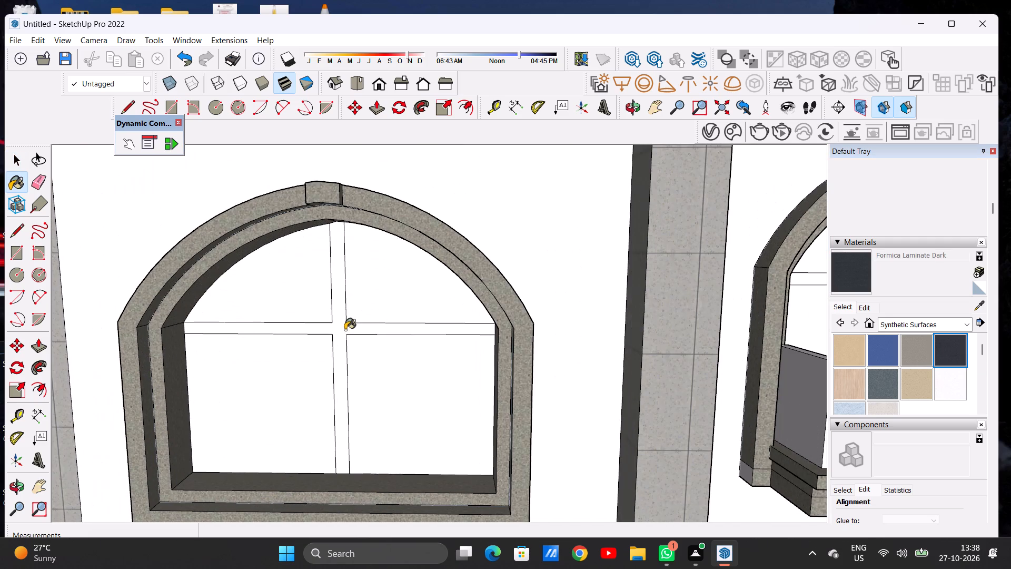
pyautogui.click(334, 325)
# Paint the crossbars of the left bay's upper two windows with Formica Laminate Dark.
pyautogui.scroll(-6, 345, 328)
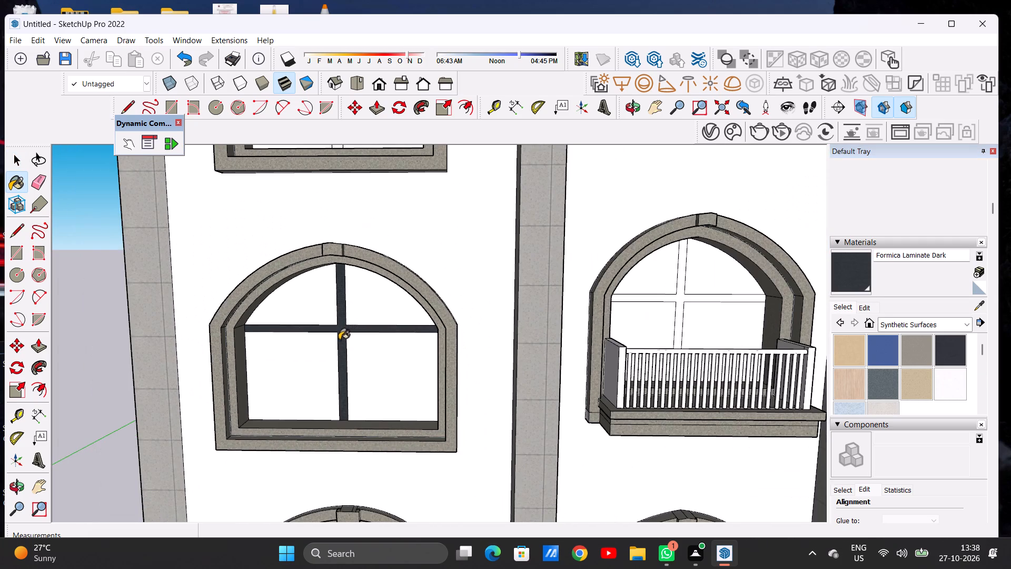
pyautogui.scroll(-10, 338, 346)
pyautogui.scroll(11, 345, 270)
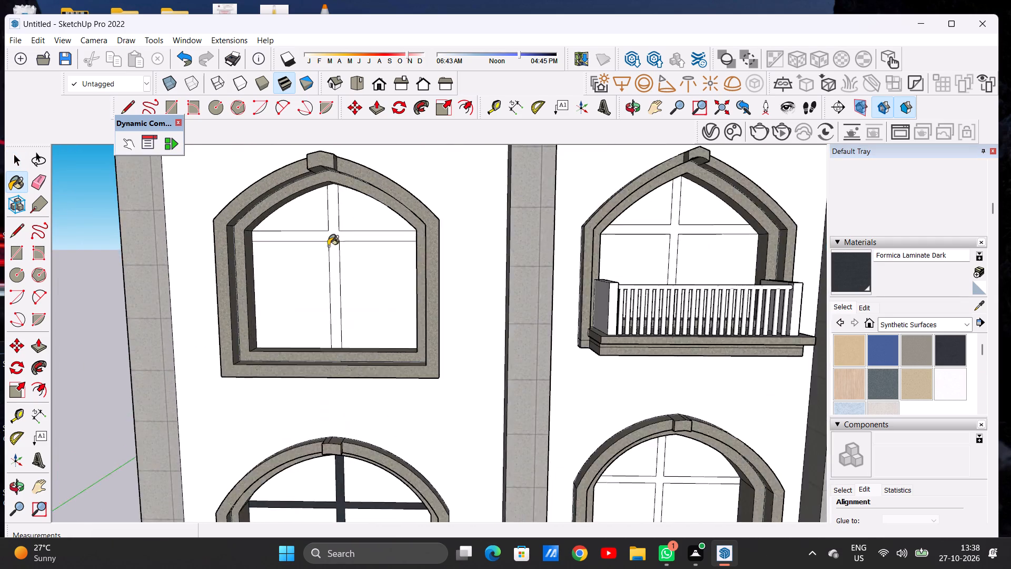
pyautogui.scroll(4, 328, 246)
pyautogui.click(332, 237)
pyautogui.scroll(-13, 351, 254)
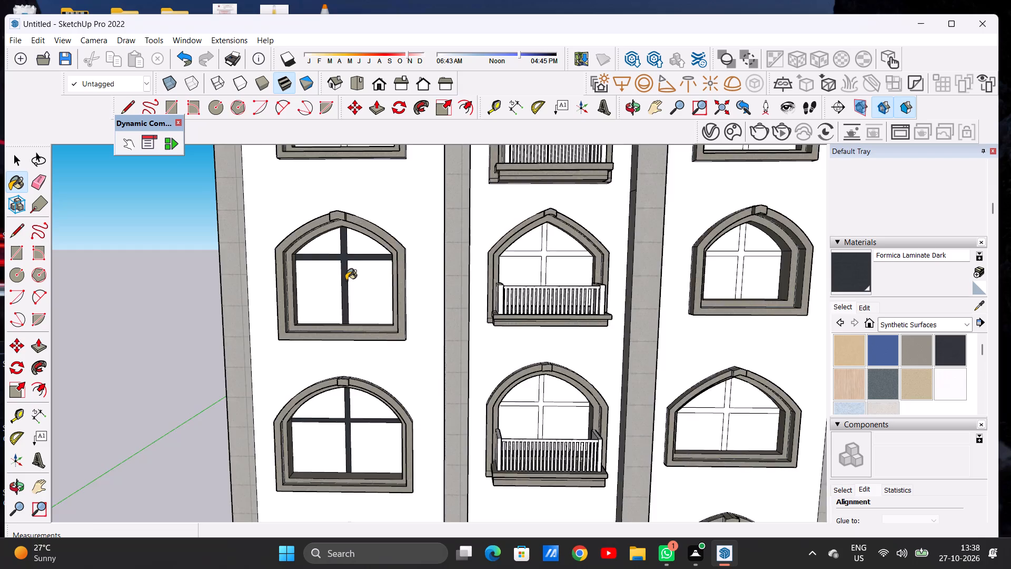
pyautogui.scroll(-12, 346, 280)
pyautogui.scroll(3, 352, 225)
pyautogui.scroll(-1, 352, 225)
pyautogui.scroll(12, 352, 225)
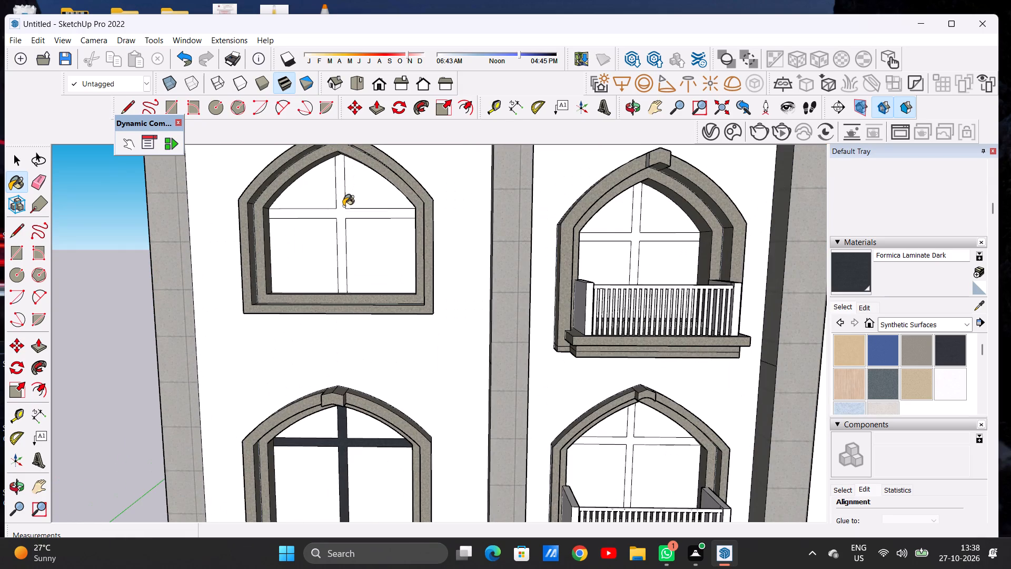
pyautogui.click(343, 210)
# Paint the crossbars of the top-row windows in the central and right bays with Formica Laminate Dark.
pyautogui.scroll(-11, 335, 231)
pyautogui.scroll(2, 447, 232)
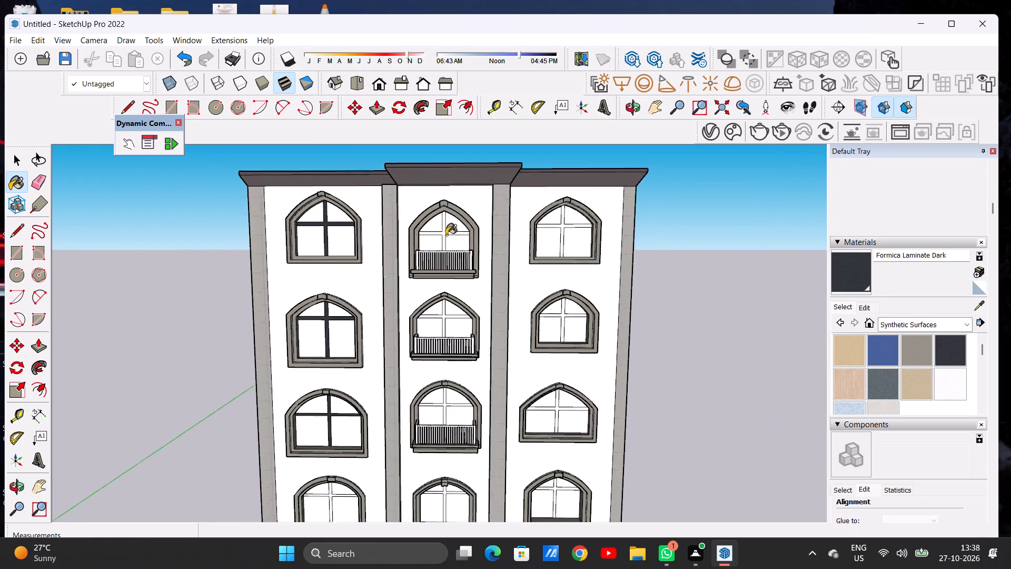
pyautogui.scroll(12, 446, 235)
pyautogui.click(441, 226)
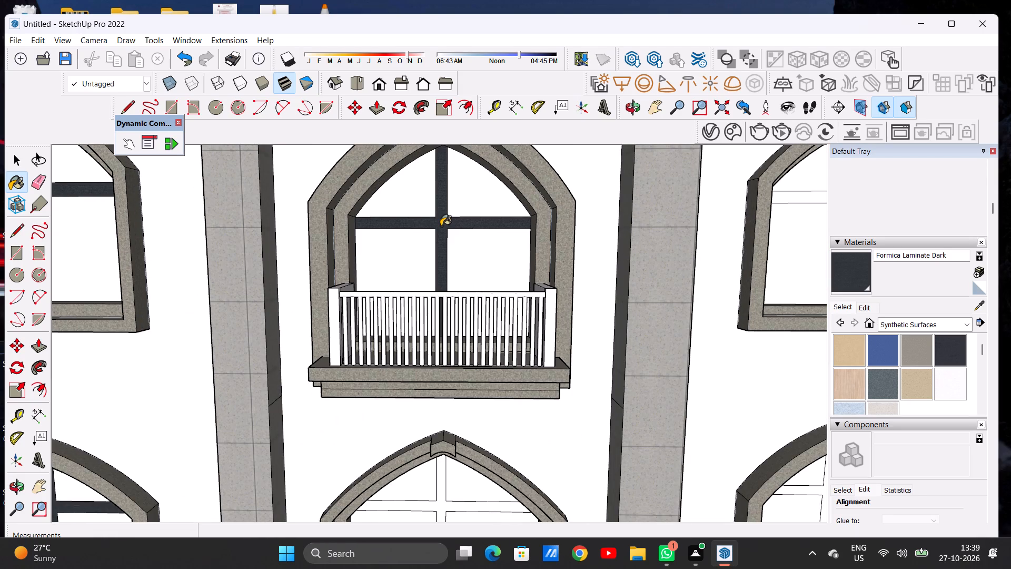
pyautogui.scroll(-11, 453, 211)
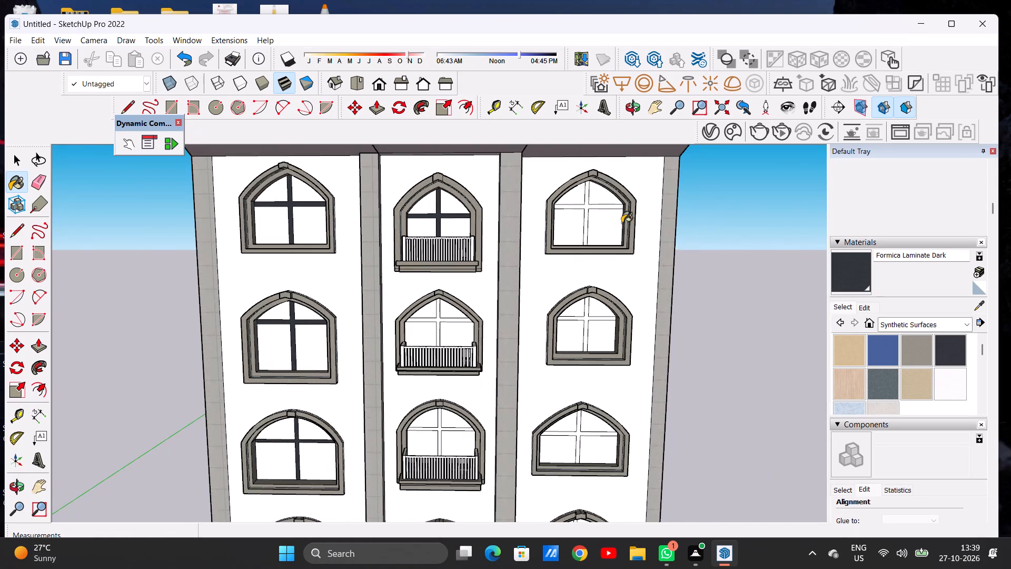
pyautogui.scroll(10, 619, 222)
pyautogui.scroll(3, 566, 198)
pyautogui.click(563, 190)
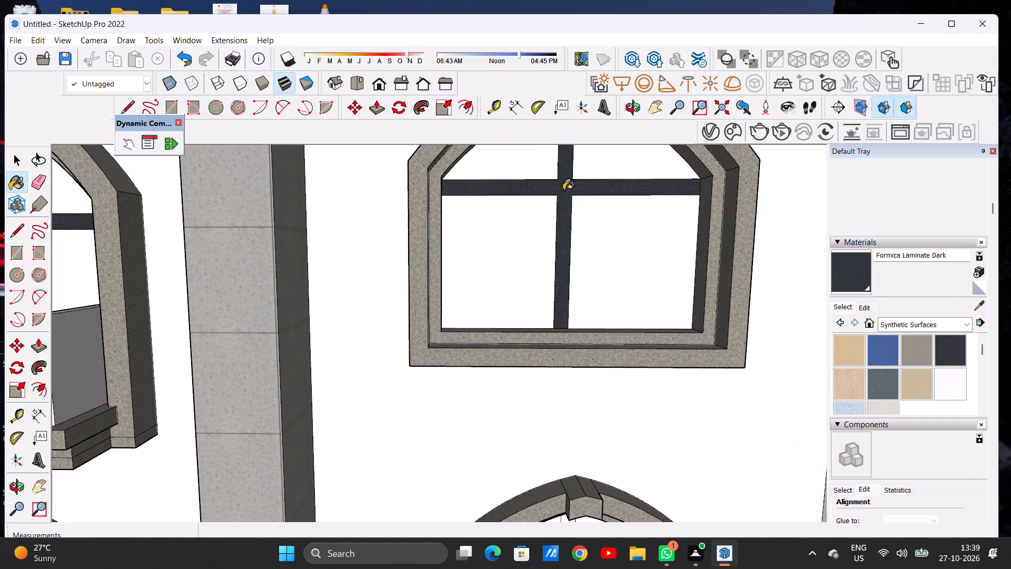
# Paint the crossbars of the second-row windows from the top in the right and central bays with Formica Laminate Dark.
pyautogui.scroll(-20, 563, 190)
pyautogui.scroll(8, 553, 276)
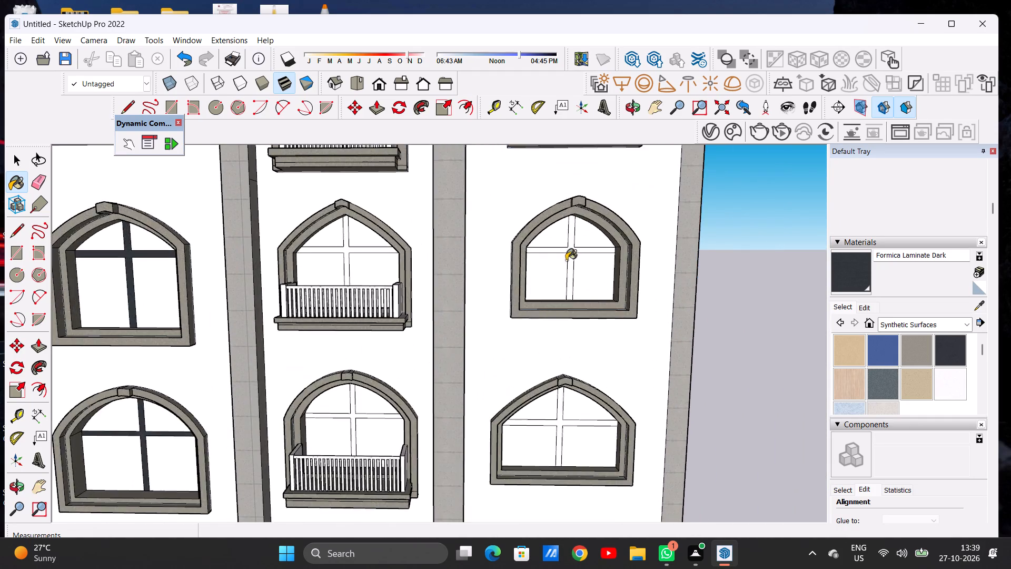
pyautogui.scroll(6, 580, 243)
pyautogui.scroll(-1, 572, 252)
pyautogui.click(565, 256)
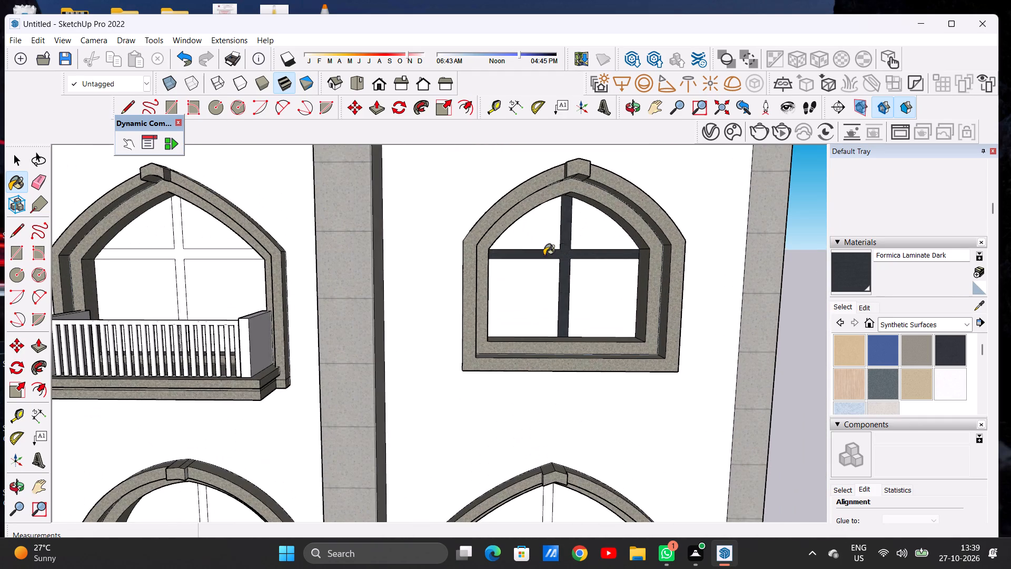
pyautogui.click(180, 253)
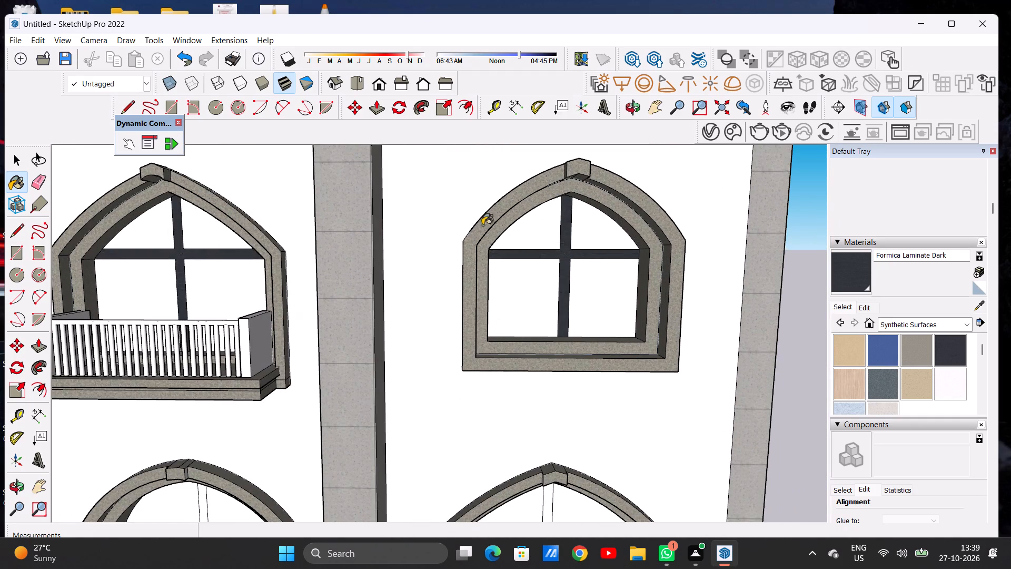
# Paint the crossbars of the third-row windows from the top in the central and right bays with Formica Laminate Dark.
pyautogui.scroll(-14, 492, 223)
pyautogui.scroll(7, 414, 323)
pyautogui.scroll(-1, 414, 295)
pyautogui.scroll(5, 414, 295)
pyautogui.scroll(-1, 414, 295)
pyautogui.scroll(6, 401, 302)
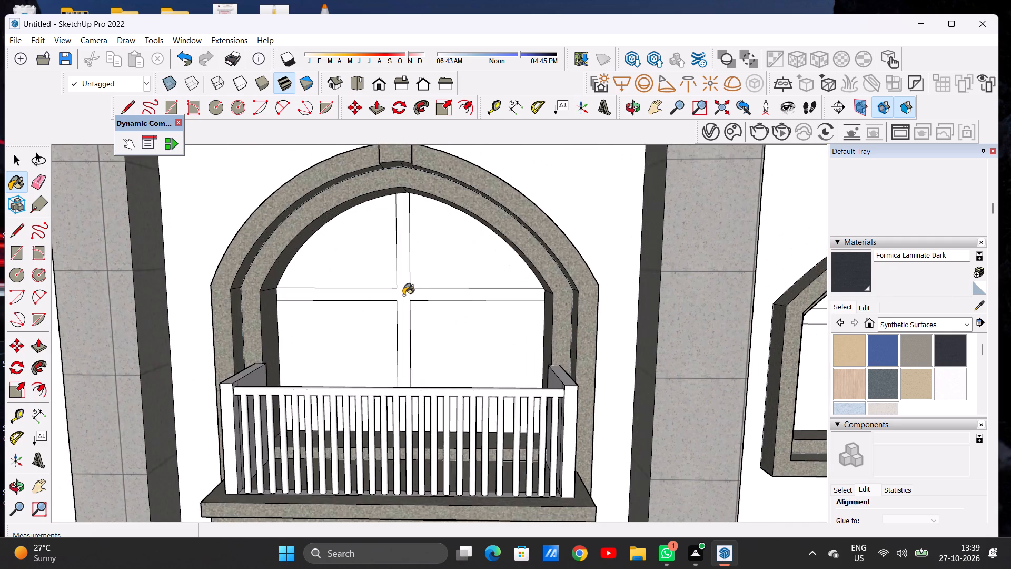
pyautogui.click(403, 295)
pyautogui.scroll(-12, 388, 285)
pyautogui.scroll(5, 590, 296)
pyautogui.scroll(-1, 563, 300)
pyautogui.scroll(5, 560, 299)
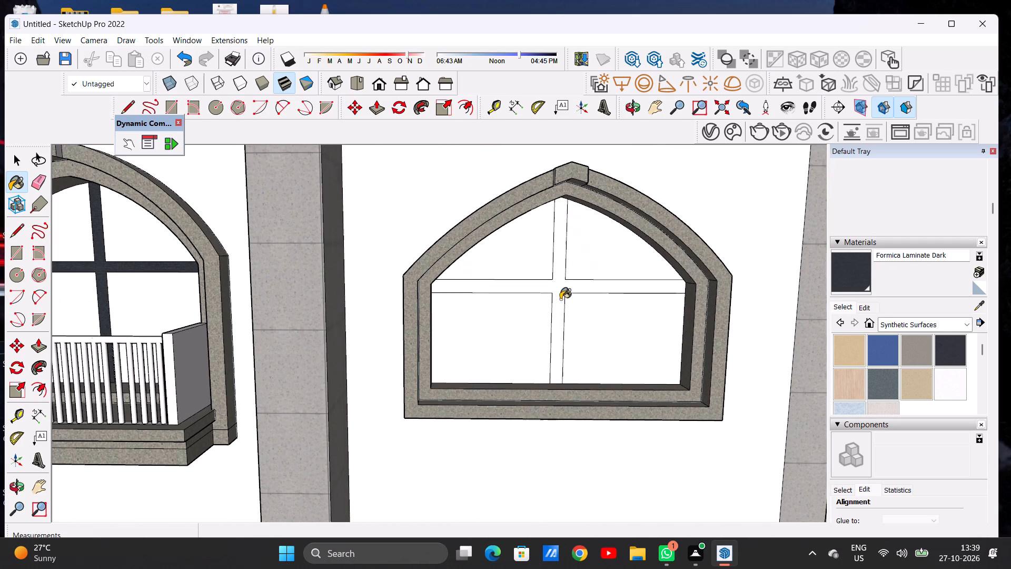
pyautogui.scroll(1, 560, 299)
pyautogui.click(559, 291)
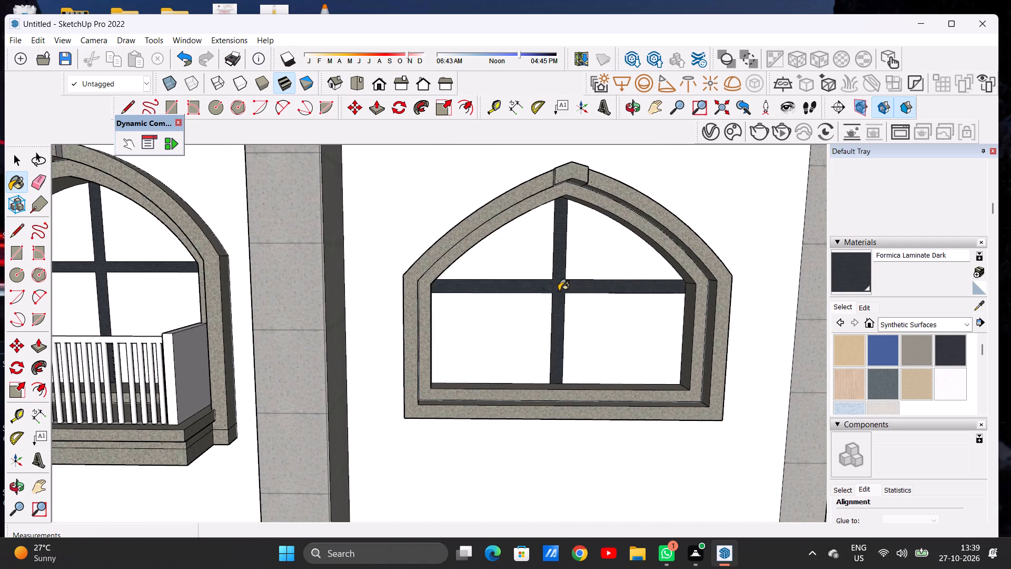
# Paint the crossbars of the lowest-row arched windows in the central and right bays with Formica Laminate Dark.
pyautogui.scroll(-9, 560, 272)
pyautogui.scroll(1, 473, 251)
pyautogui.scroll(-2, 473, 251)
pyautogui.scroll(1, 478, 250)
pyautogui.scroll(-5, 480, 250)
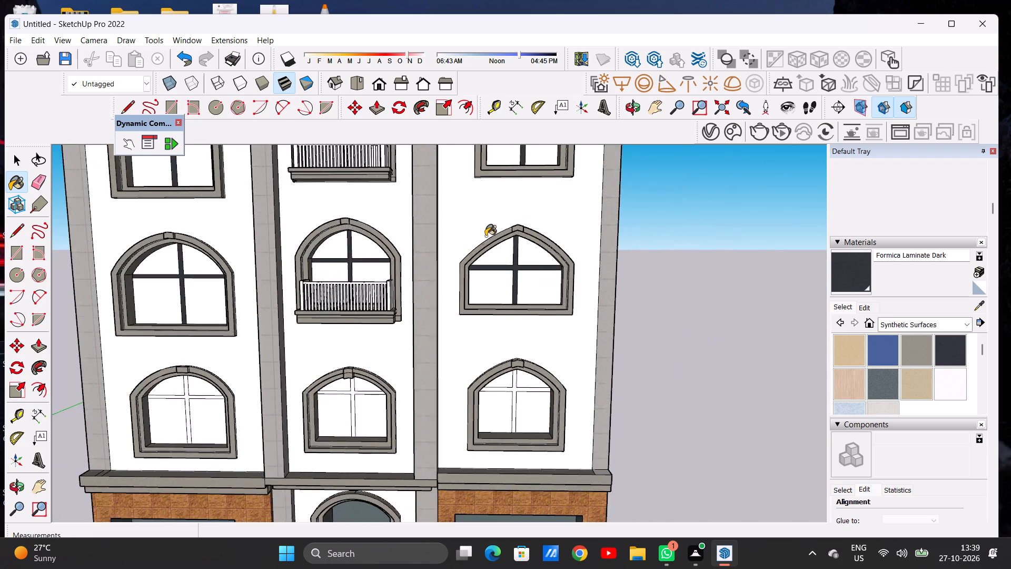
pyautogui.scroll(-4, 485, 236)
pyautogui.scroll(2, 401, 354)
pyautogui.scroll(-1, 404, 355)
pyautogui.scroll(9, 404, 355)
pyautogui.scroll(-1, 402, 345)
pyautogui.scroll(9, 402, 345)
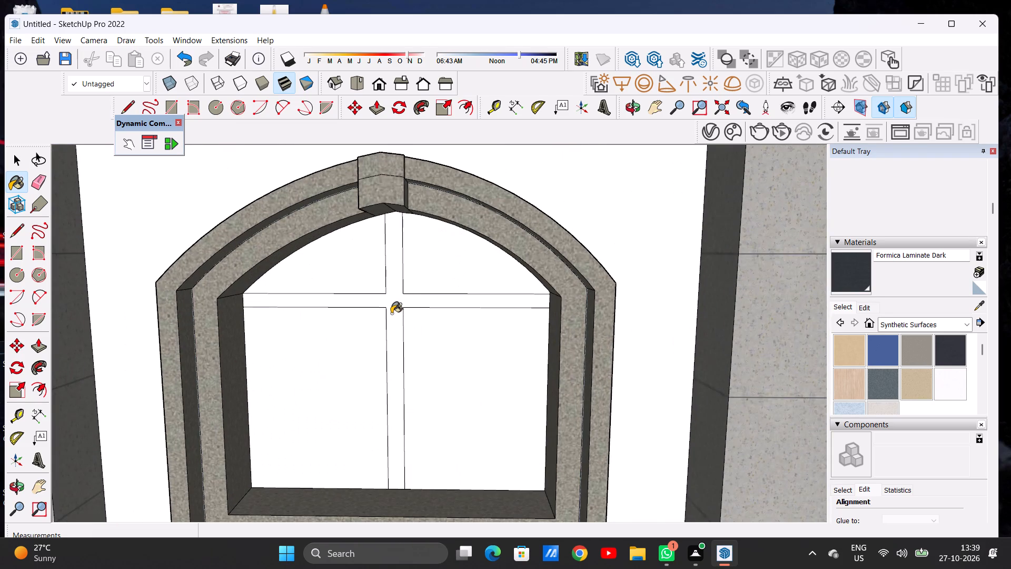
pyautogui.click(391, 309)
pyautogui.scroll(-13, 395, 309)
pyautogui.scroll(4, 653, 316)
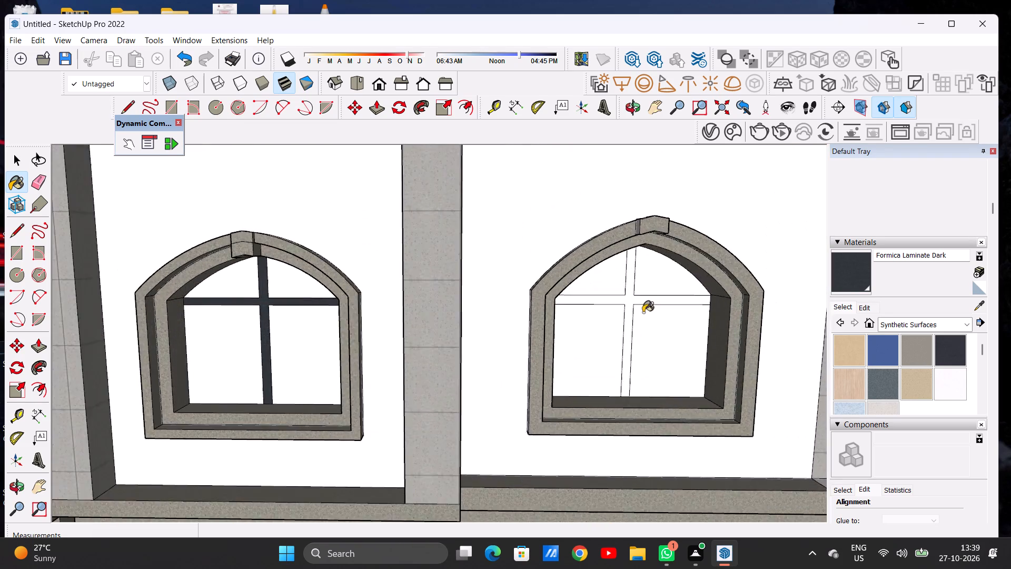
pyautogui.scroll(7, 643, 312)
pyautogui.click(630, 299)
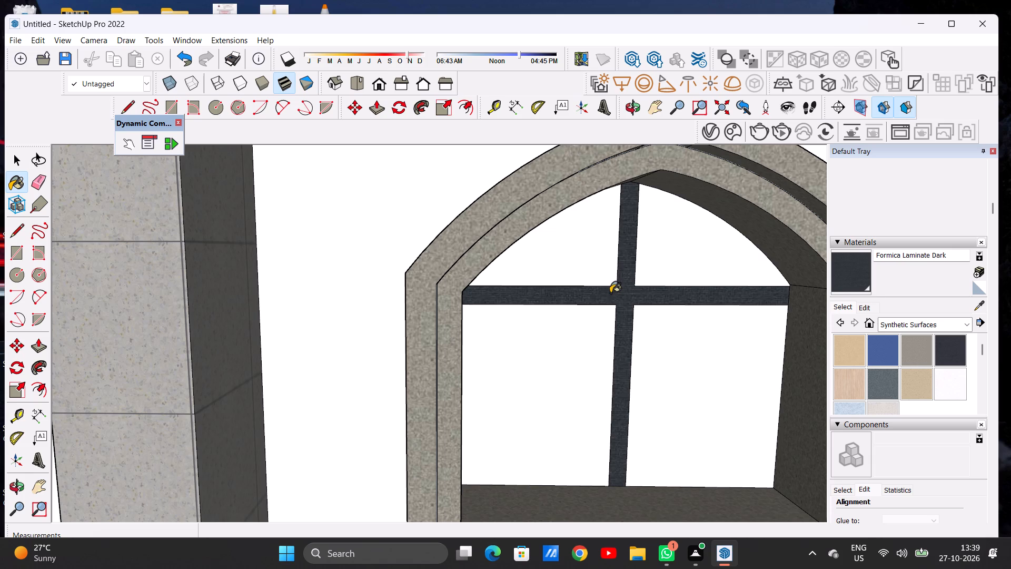
# Paint the crossbars of the left bay's lowest arched window with Formica Laminate Dark.
pyautogui.scroll(-20, 610, 293)
pyautogui.scroll(-1, 610, 293)
pyautogui.scroll(18, 405, 293)
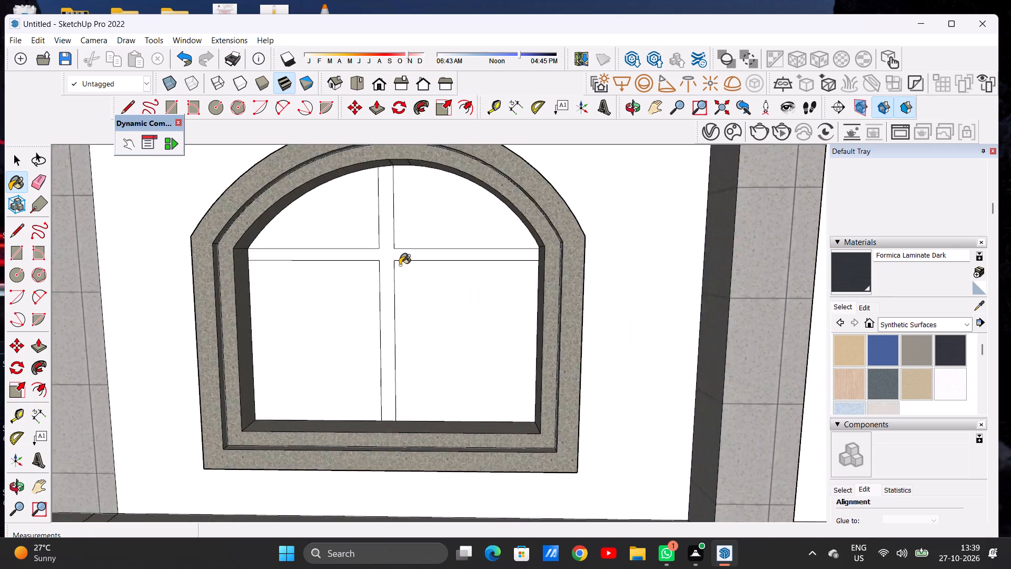
pyautogui.scroll(5, 400, 265)
pyautogui.click(383, 251)
pyautogui.press('space')
# Check the painted window crossbars across the whole facade from the front and side, and up close on one window.
pyautogui.scroll(-3, 401, 295)
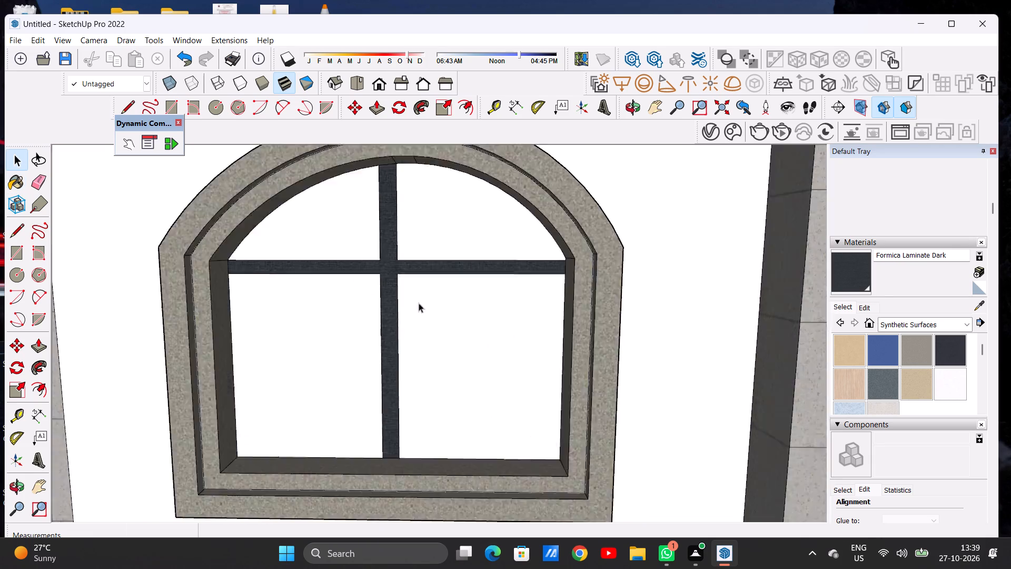
pyautogui.scroll(-20, 419, 303)
pyautogui.scroll(-20, 419, 303)
pyautogui.scroll(-2, 419, 303)
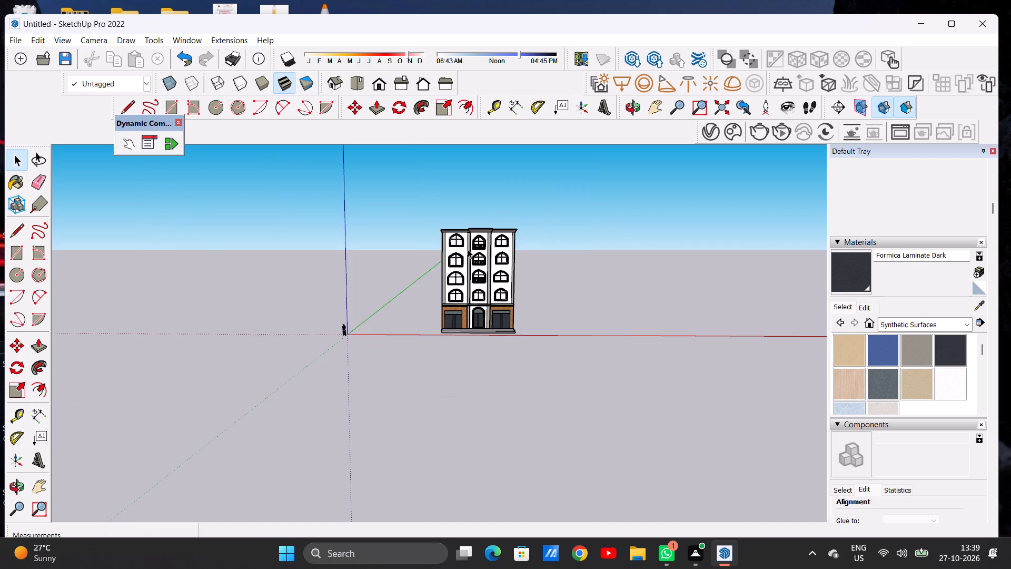
pyautogui.scroll(11, 485, 217)
pyautogui.scroll(-1, 494, 256)
pyautogui.scroll(5, 494, 257)
pyautogui.moveTo(546, 291); pyautogui.dragTo(404, 298, button='middle')
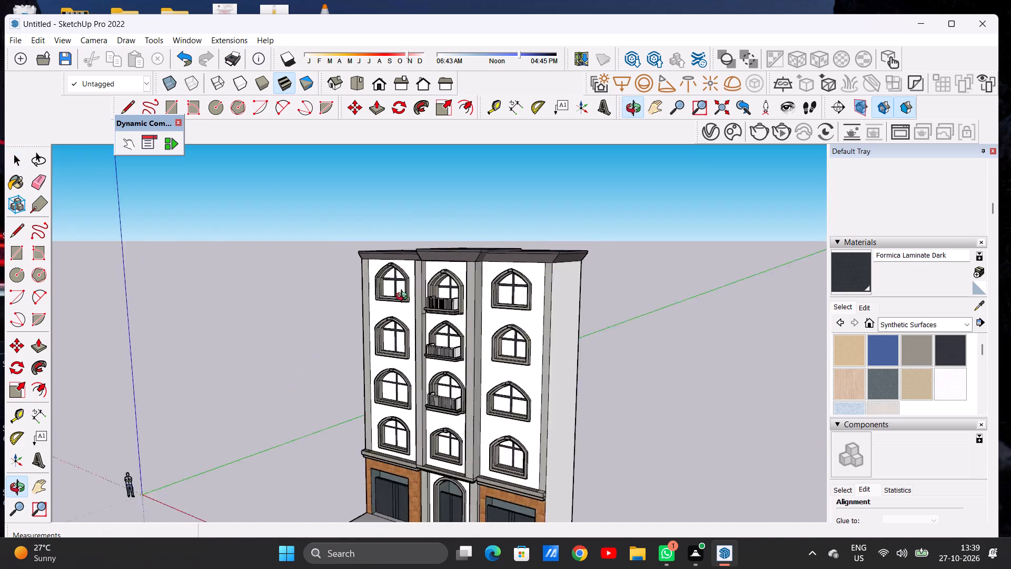
pyautogui.moveTo(404, 298); pyautogui.dragTo(539, 279, button='middle')
pyautogui.scroll(-8, 593, 253)
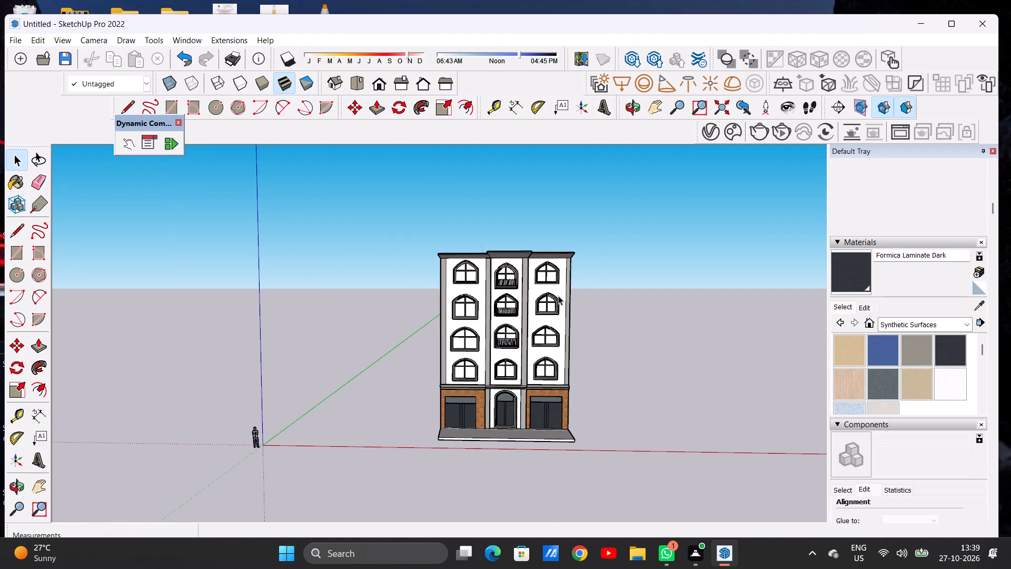
pyautogui.scroll(4, 487, 288)
pyautogui.scroll(-3, 479, 284)
pyautogui.scroll(3, 479, 285)
pyautogui.scroll(-1, 490, 248)
pyautogui.scroll(6, 490, 248)
pyautogui.scroll(1, 458, 279)
pyautogui.moveTo(457, 279); pyautogui.dragTo(454, 262, button='middle')
pyautogui.scroll(15, 458, 267)
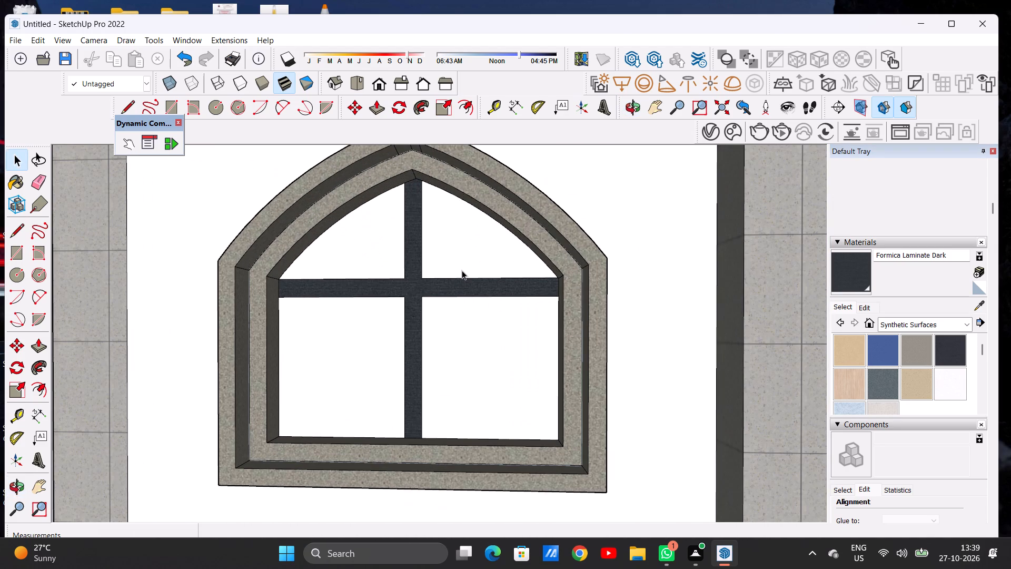
# Examine the facade's windows and balconies, both up close and across the whole front of the building.
pyautogui.scroll(-9, 463, 267)
pyautogui.moveTo(442, 259); pyautogui.dragTo(459, 287, button='middle')
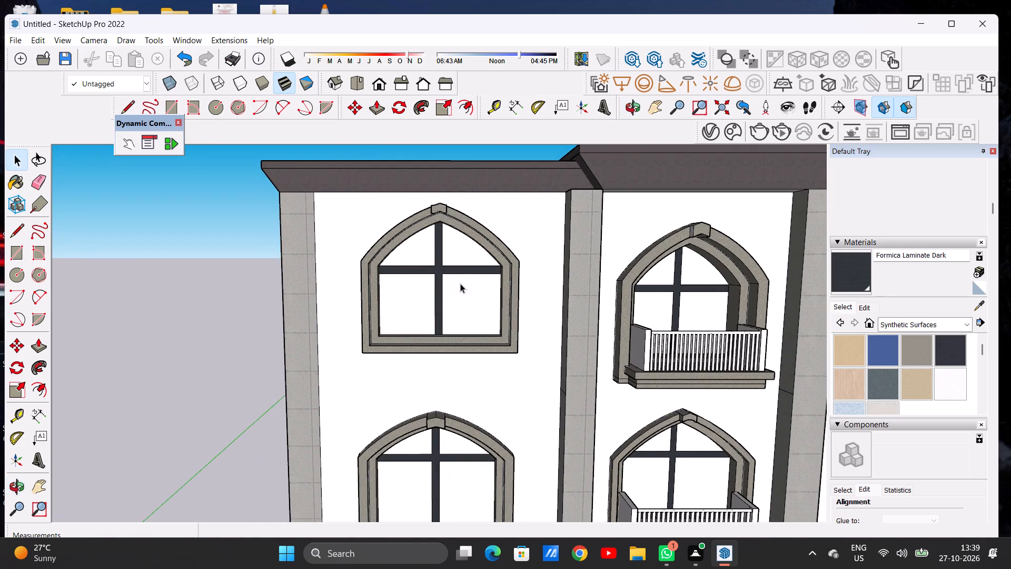
pyautogui.scroll(3, 470, 269)
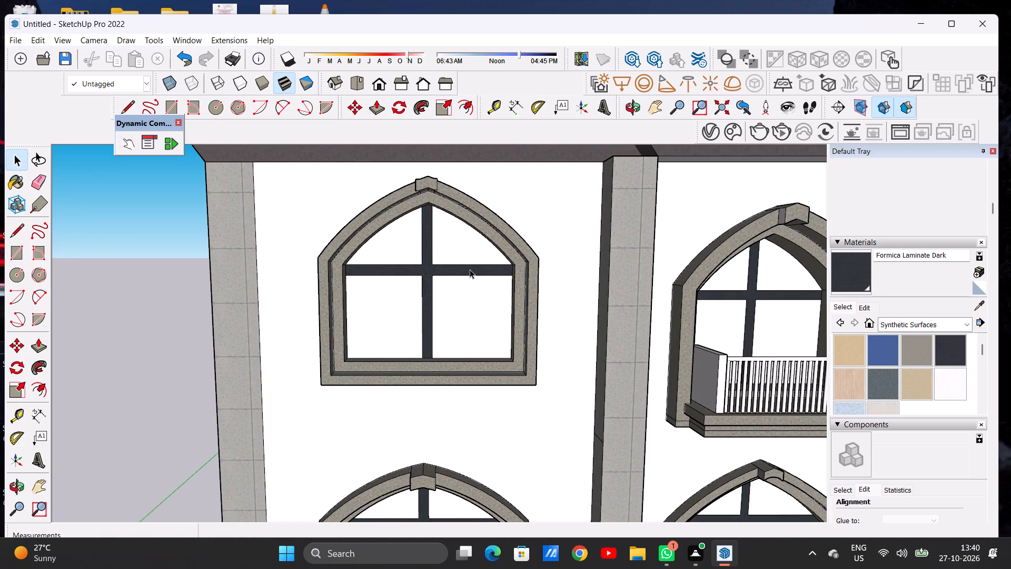
pyautogui.scroll(-6, 470, 269)
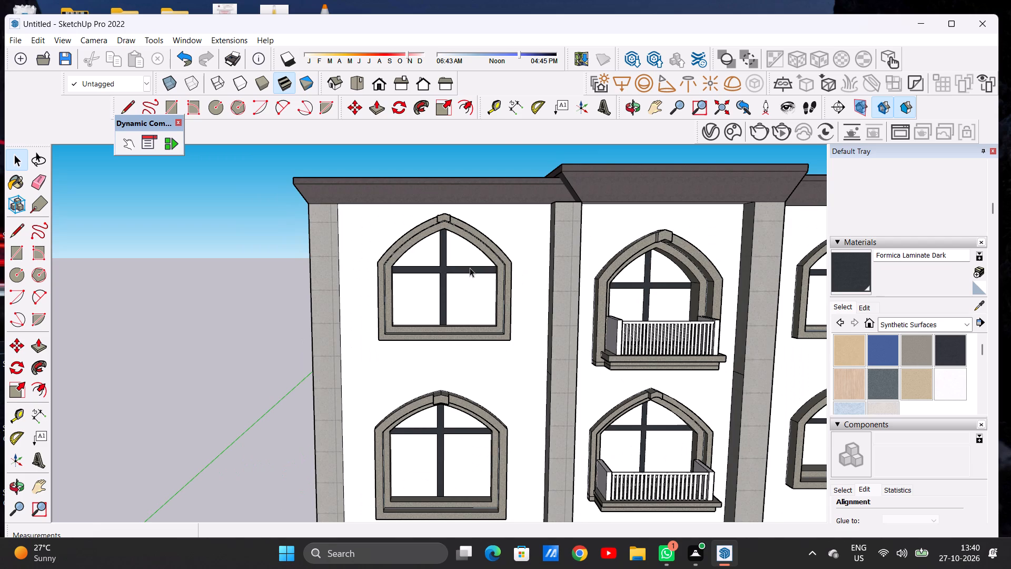
pyautogui.scroll(-12, 453, 263)
pyautogui.scroll(1, 422, 267)
pyautogui.scroll(-7, 422, 267)
pyautogui.scroll(4, 435, 265)
pyautogui.scroll(-1, 435, 268)
pyautogui.scroll(4, 435, 268)
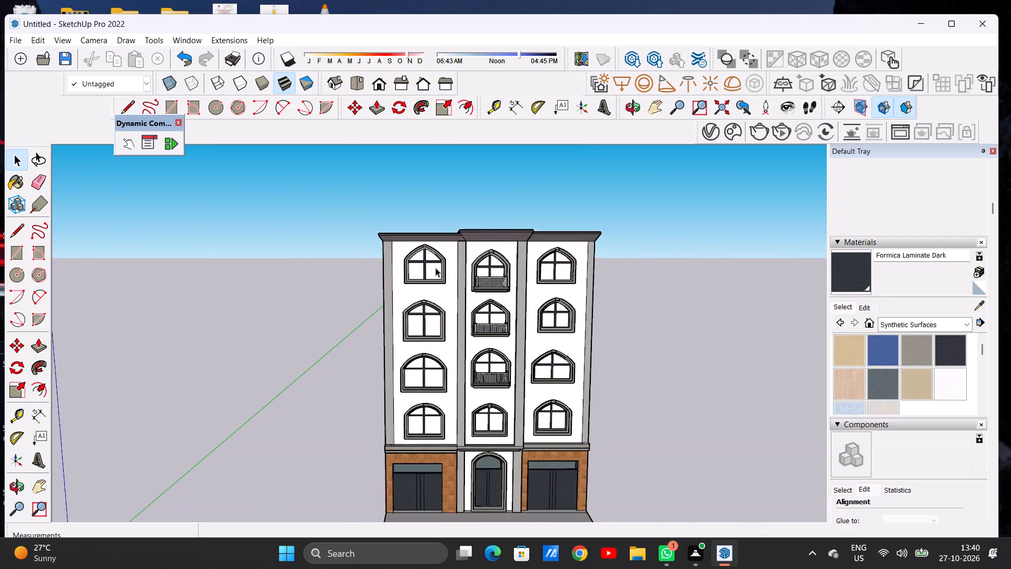
pyautogui.scroll(3, 435, 268)
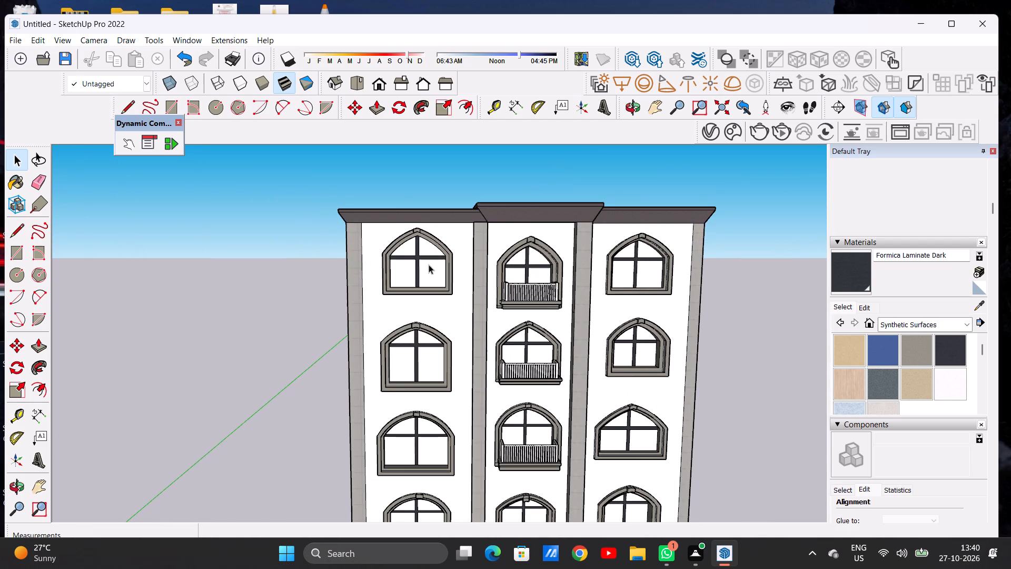
pyautogui.scroll(-6, 428, 263)
pyautogui.scroll(-4, 343, 226)
pyautogui.scroll(-3, 401, 233)
pyautogui.scroll(20, 467, 354)
# Paint every visible face of the lowest balcony's right side wall with Formica Speckled Grey, leaving the handrail unpainted.
pyautogui.moveTo(516, 328); pyautogui.dragTo(393, 368, button='middle')
pyautogui.scroll(1, 393, 368)
pyautogui.scroll(4, 502, 350)
pyautogui.scroll(-1, 503, 350)
pyautogui.scroll(1, 503, 350)
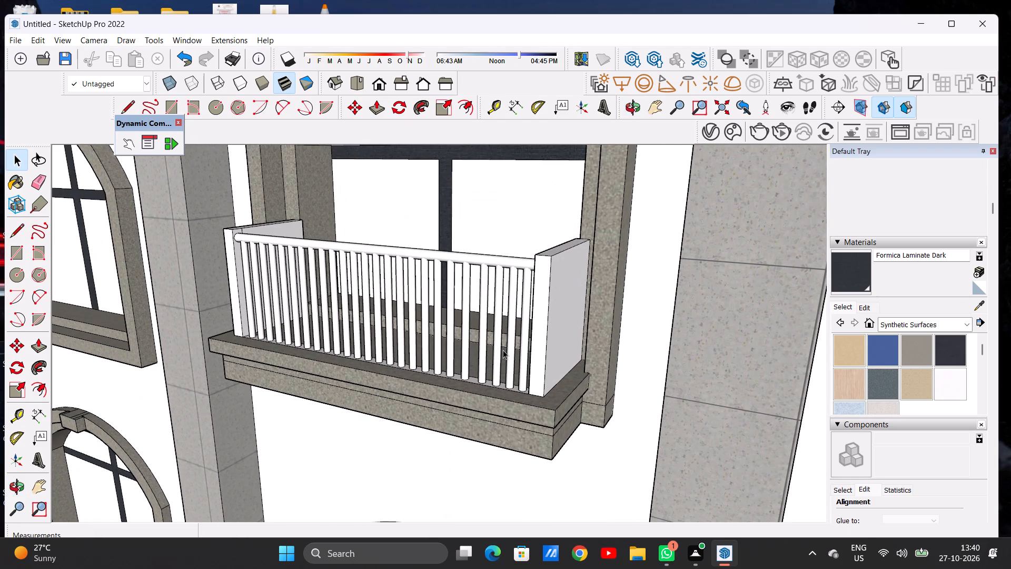
pyautogui.scroll(2, 559, 339)
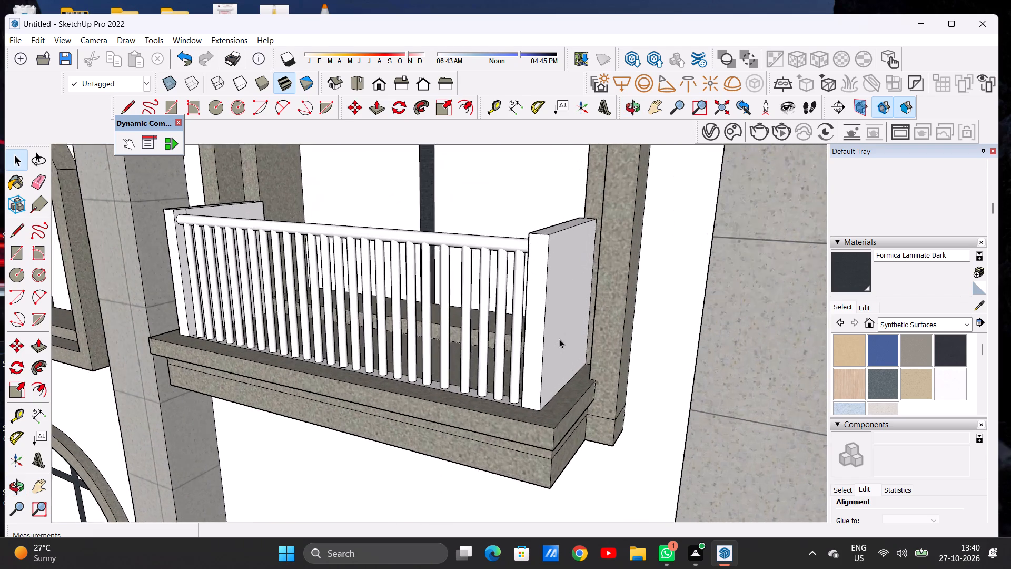
pyautogui.scroll(2, 559, 339)
pyautogui.click(880, 378)
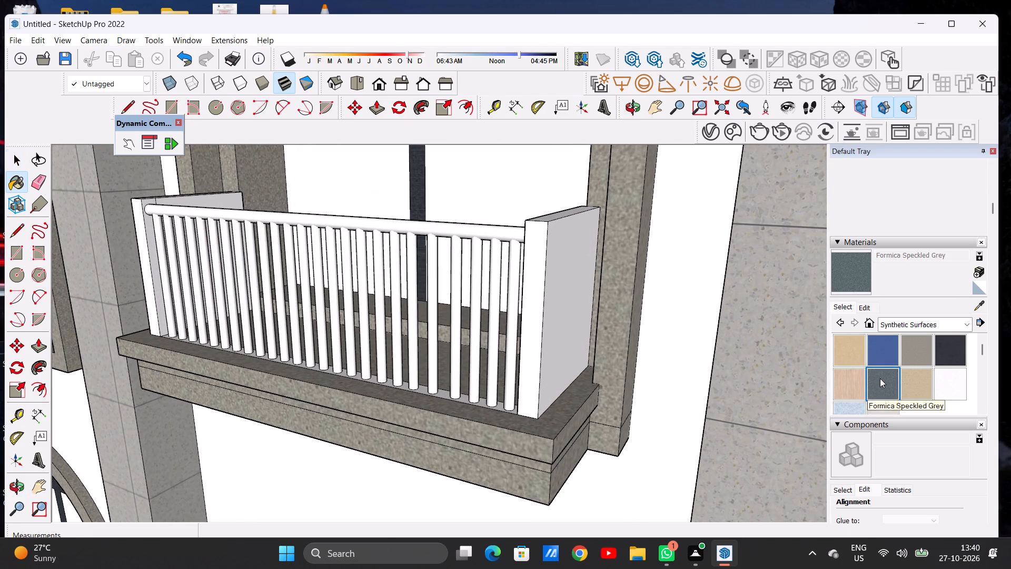
pyautogui.scroll(6, 602, 298)
pyautogui.click(561, 288)
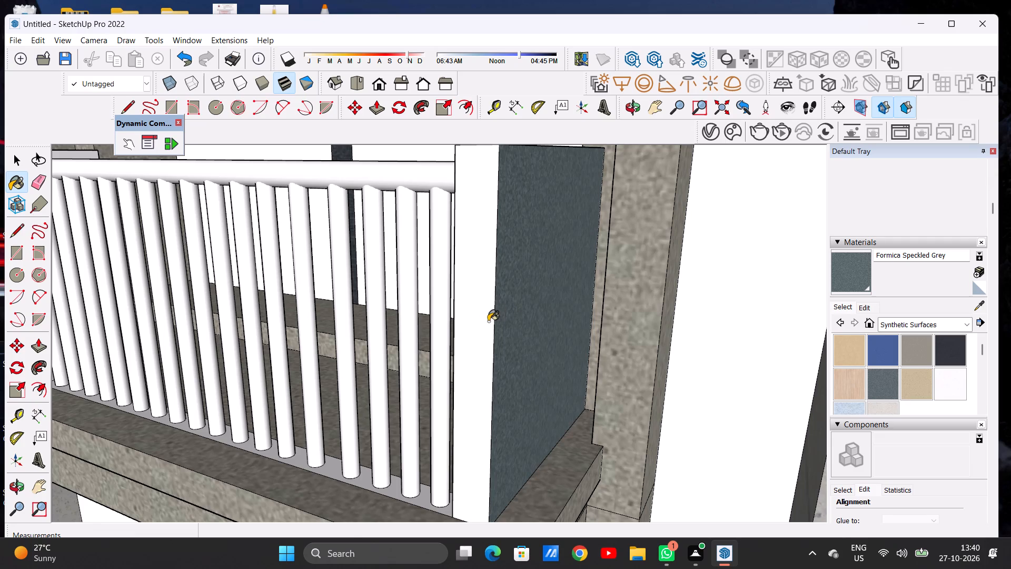
pyautogui.click(484, 323)
pyautogui.scroll(-7, 552, 320)
pyautogui.moveTo(515, 279); pyautogui.dragTo(603, 393, button='middle')
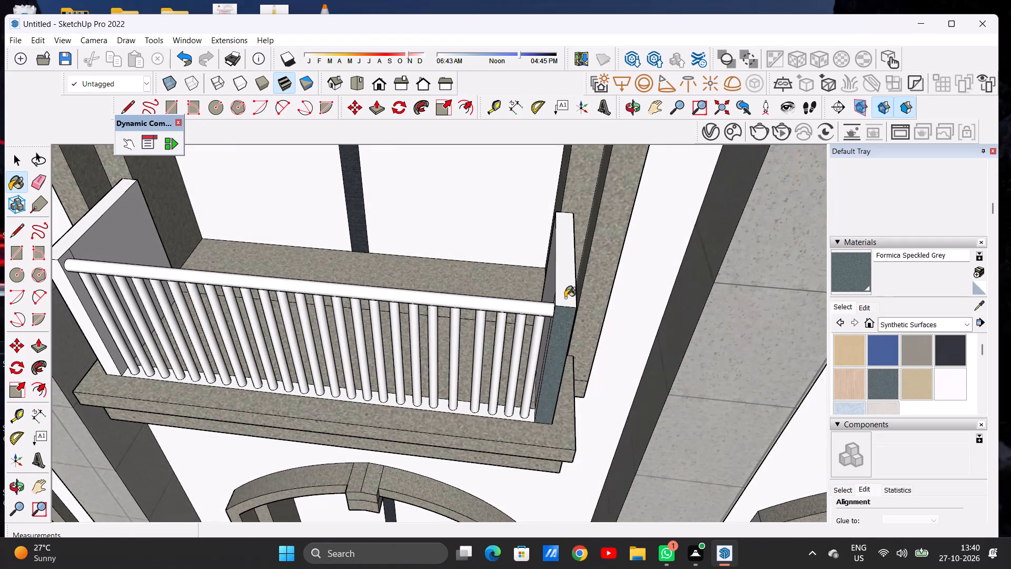
pyautogui.click(561, 292)
pyautogui.moveTo(489, 308); pyautogui.dragTo(632, 301, button='middle')
pyautogui.scroll(3, 548, 269)
pyautogui.click(542, 242)
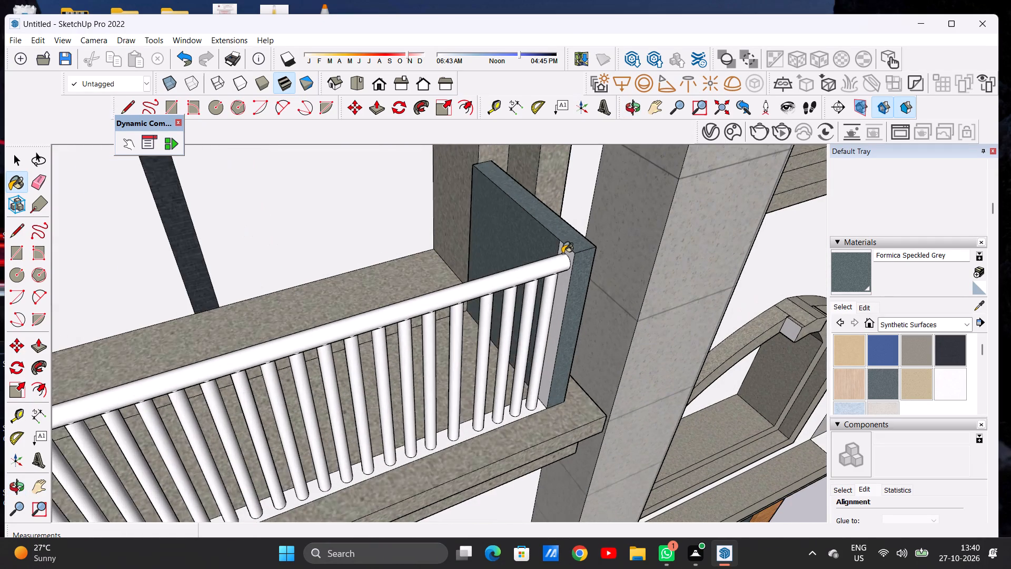
pyautogui.scroll(6, 563, 253)
pyautogui.click(565, 256)
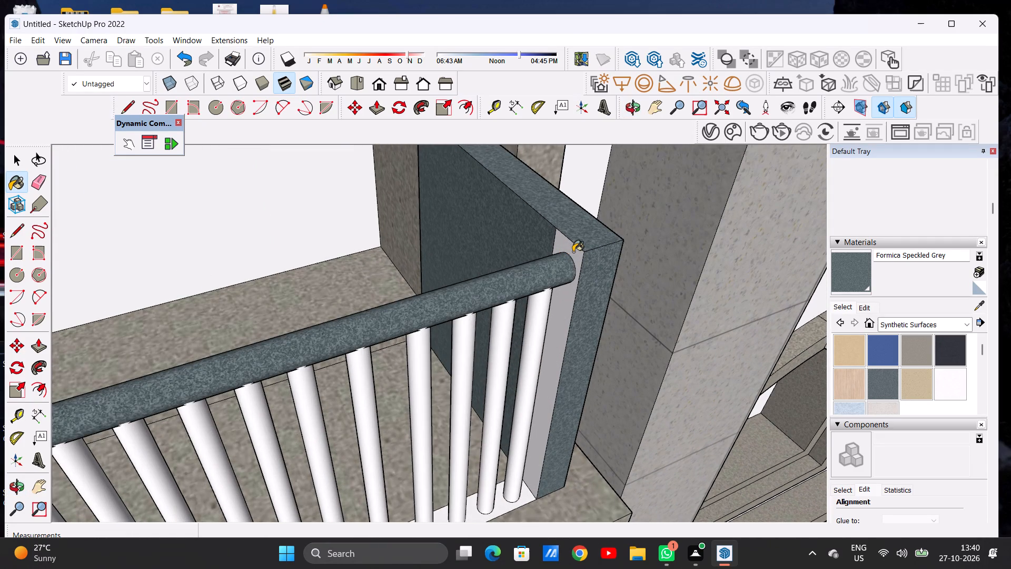
pyautogui.hotkey('ctrl', 'z')
pyautogui.scroll(9, 573, 252)
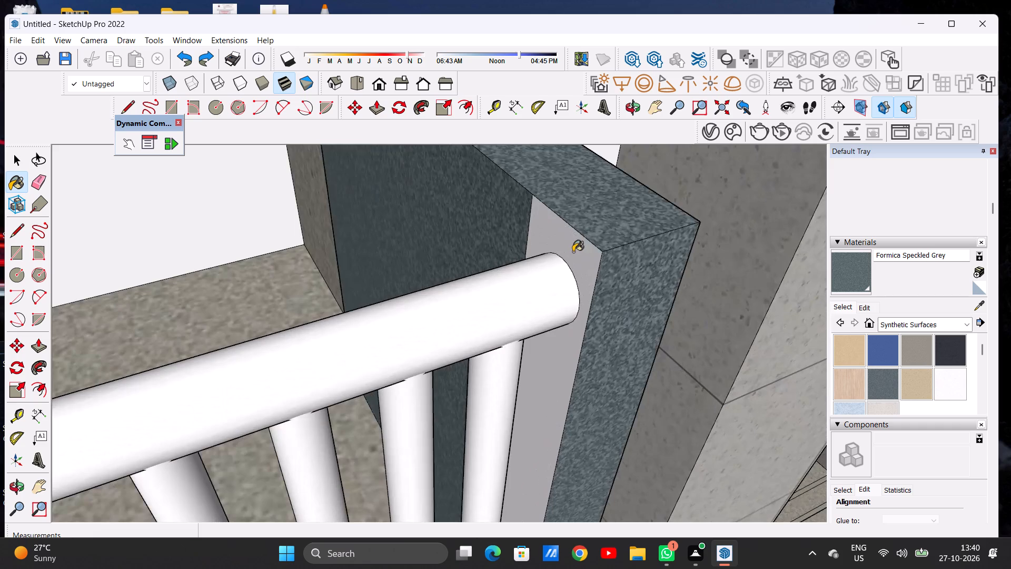
pyautogui.click(588, 250)
pyautogui.scroll(-20, 590, 242)
pyautogui.scroll(-10, 590, 242)
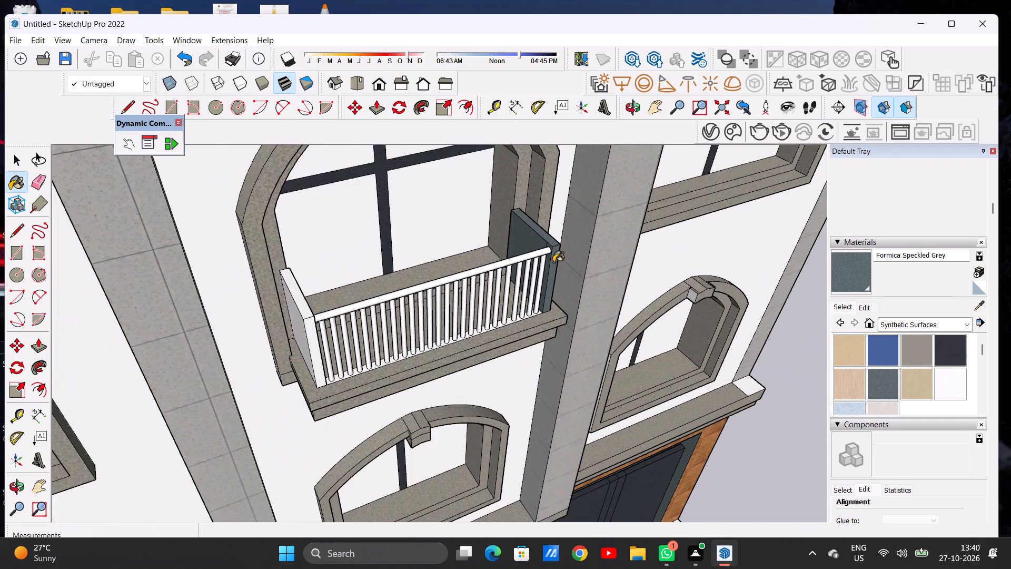
# Paint the inner, top, front and outer faces of the lowest balcony's left side wall with Formica Speckled Grey.
pyautogui.moveTo(511, 298); pyautogui.dragTo(291, 305, button='middle')
pyautogui.scroll(11, 317, 234)
pyautogui.click(271, 223)
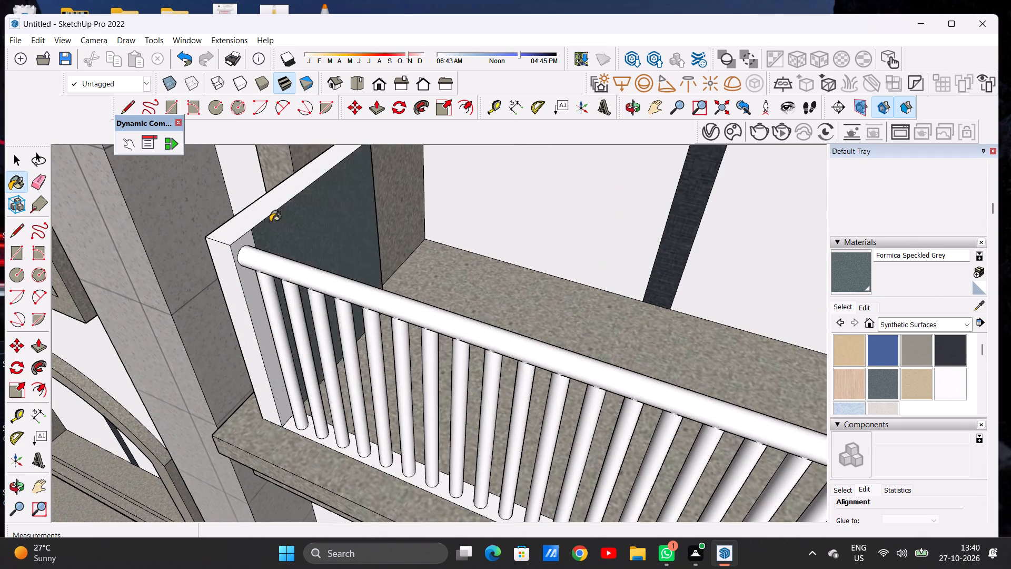
pyautogui.click(251, 214)
pyautogui.scroll(6, 236, 249)
pyautogui.click(238, 246)
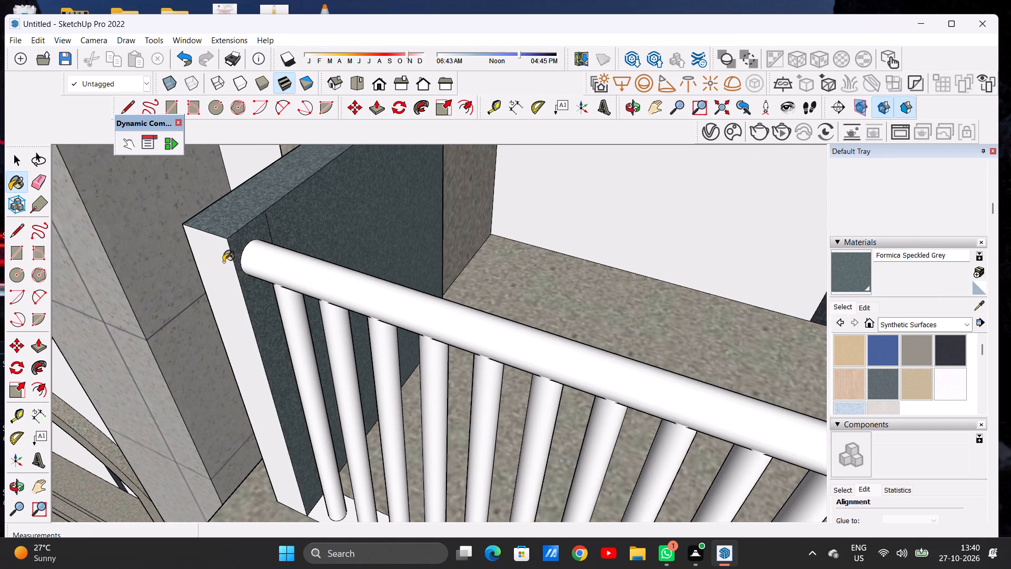
pyautogui.click(223, 262)
pyautogui.scroll(-5, 363, 249)
pyautogui.scroll(1, 374, 255)
pyautogui.moveTo(245, 297); pyautogui.dragTo(577, 246, button='middle')
pyautogui.click(423, 281)
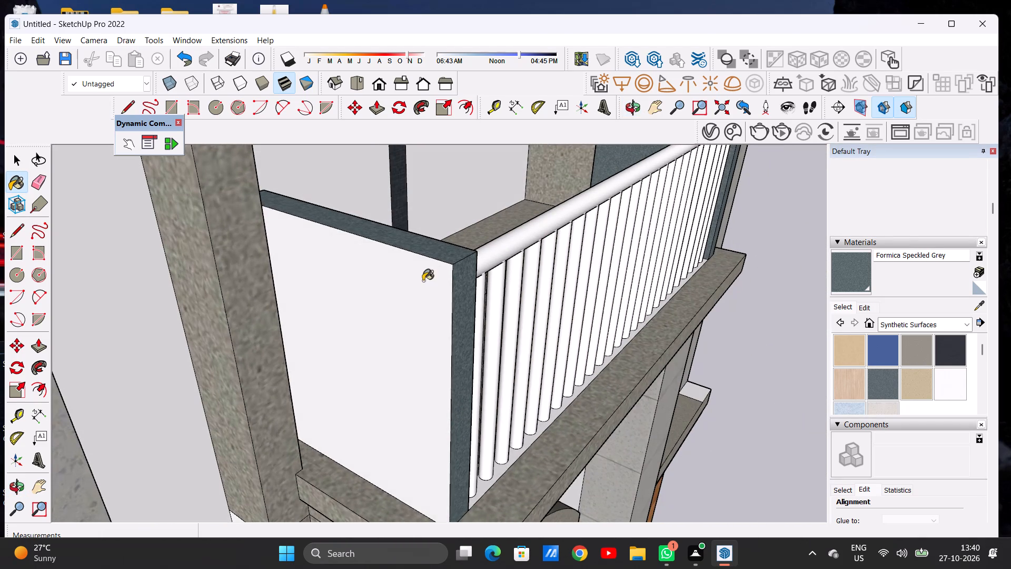
# Paint all faces of the middle balcony's right side wall with Formica Speckled Grey, including the narrow face beside the handrail.
pyautogui.scroll(-1, 331, 270)
pyautogui.scroll(1, 331, 270)
pyautogui.scroll(-6, 331, 270)
pyautogui.scroll(1, 331, 270)
pyautogui.scroll(-9, 331, 270)
pyautogui.moveTo(519, 281); pyautogui.dragTo(359, 236, button='middle')
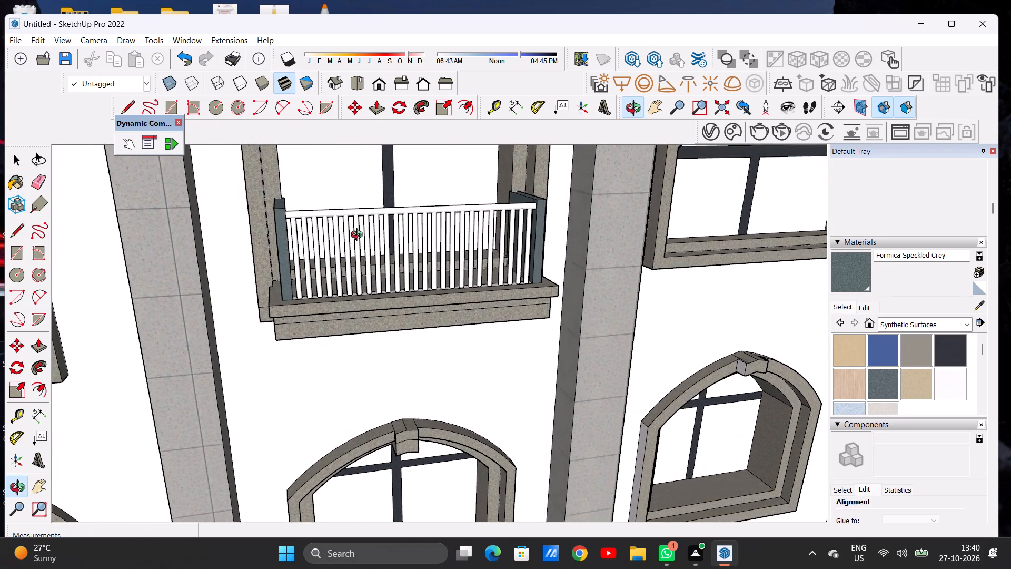
pyautogui.moveTo(359, 236); pyautogui.dragTo(360, 233, button='middle')
pyautogui.scroll(-6, 317, 282)
pyautogui.moveTo(414, 278); pyautogui.dragTo(346, 362, button='middle')
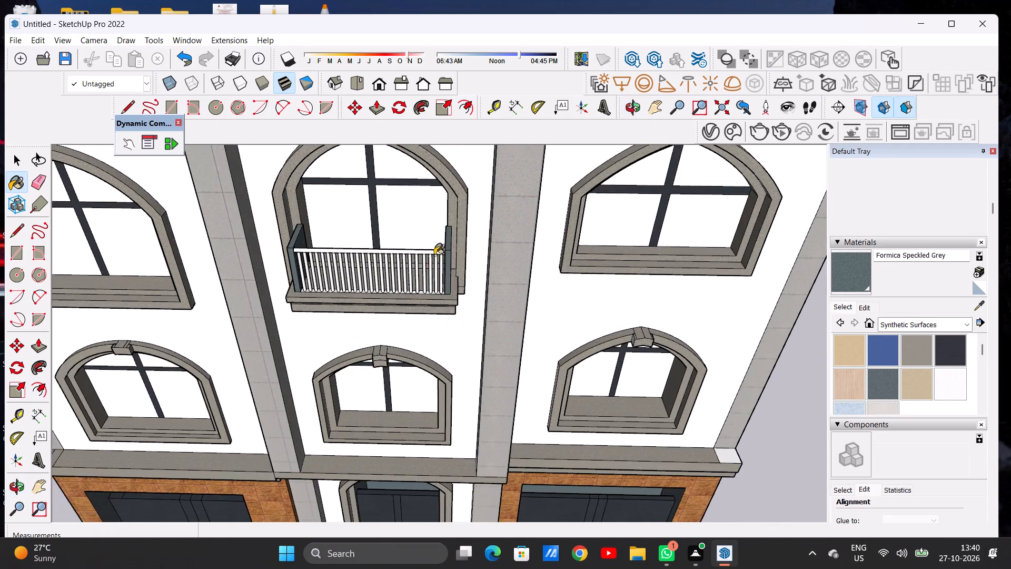
pyautogui.scroll(6, 435, 254)
pyautogui.scroll(-20, 432, 303)
pyautogui.scroll(-1, 432, 303)
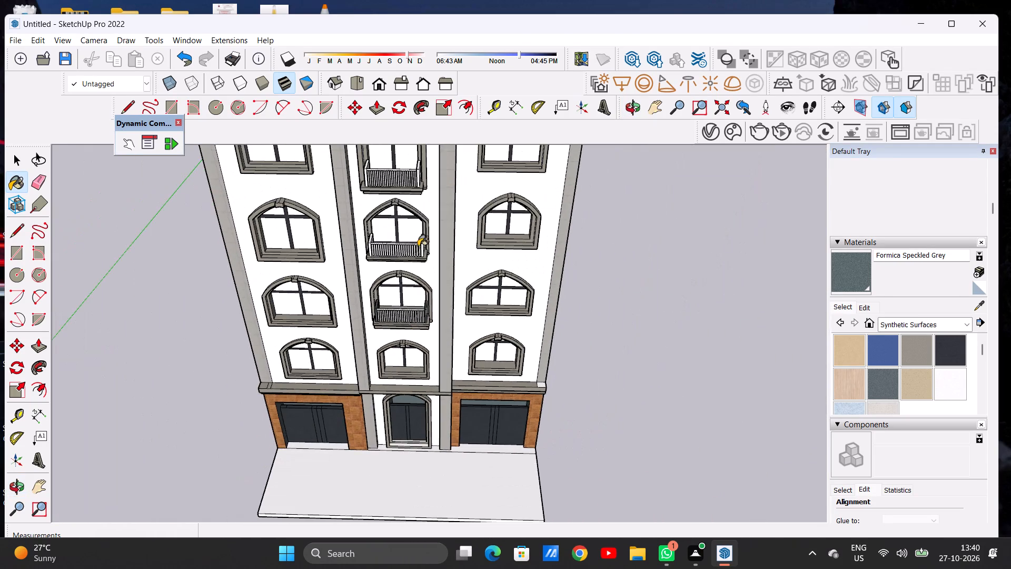
pyautogui.scroll(7, 417, 245)
pyautogui.scroll(-1, 415, 251)
pyautogui.scroll(18, 424, 261)
pyautogui.scroll(-1, 428, 259)
pyautogui.scroll(1, 428, 259)
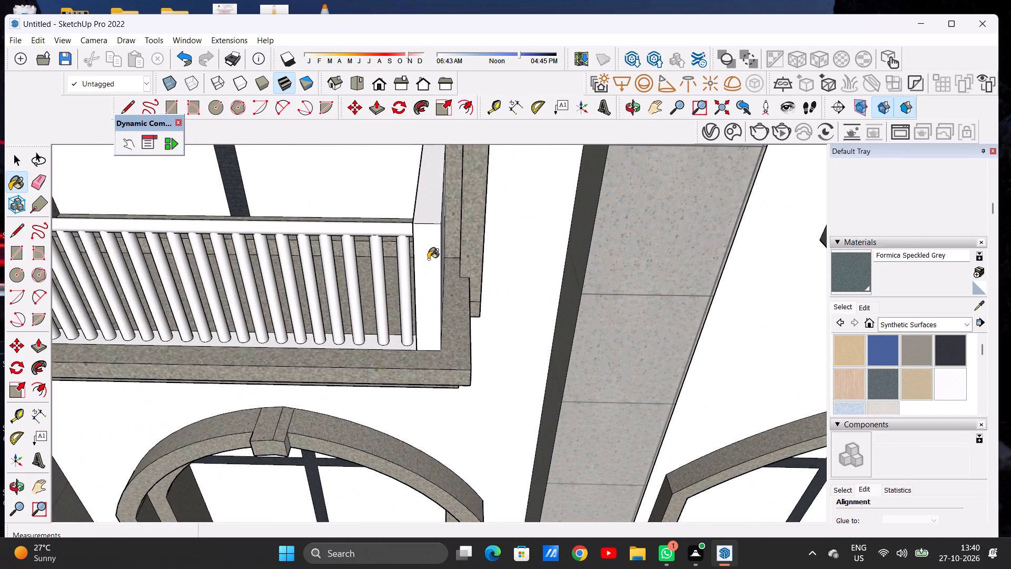
pyautogui.click(428, 259)
pyautogui.click(425, 218)
pyautogui.moveTo(445, 247); pyautogui.dragTo(390, 217, button='middle')
pyautogui.click(431, 220)
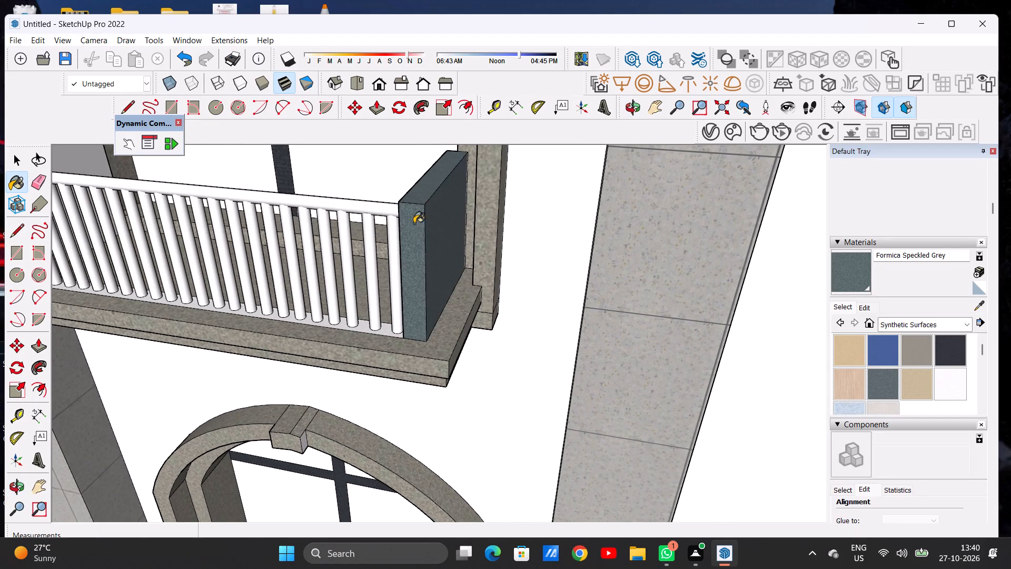
pyautogui.moveTo(385, 231); pyautogui.dragTo(543, 246, button='middle')
pyautogui.click(409, 203)
pyautogui.scroll(7, 455, 227)
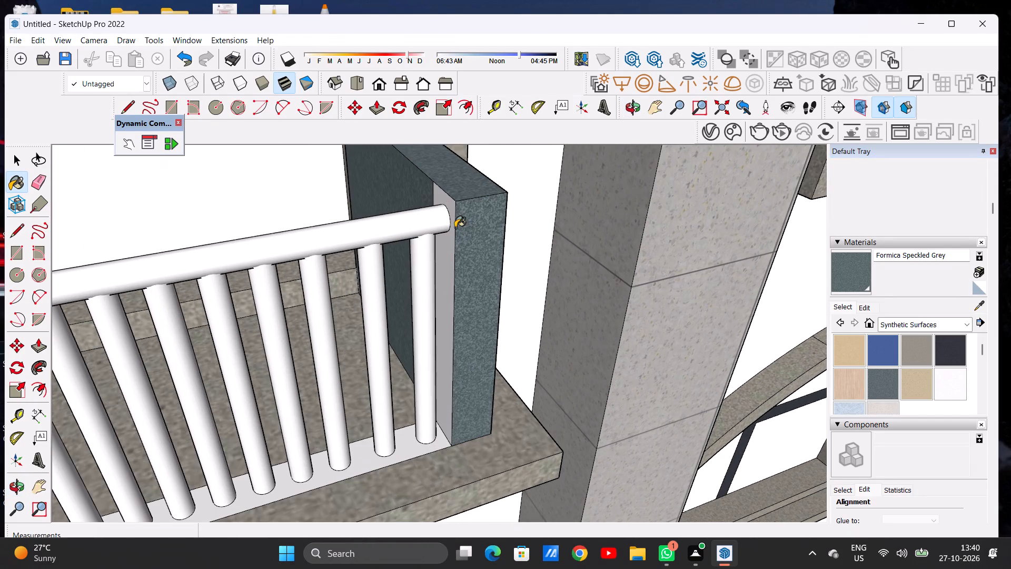
pyautogui.click(451, 221)
# Paint all faces of the middle balcony's left side wall with Formica Speckled Grey.
pyautogui.scroll(-5, 453, 223)
pyautogui.scroll(1, 459, 237)
pyautogui.scroll(-16, 459, 237)
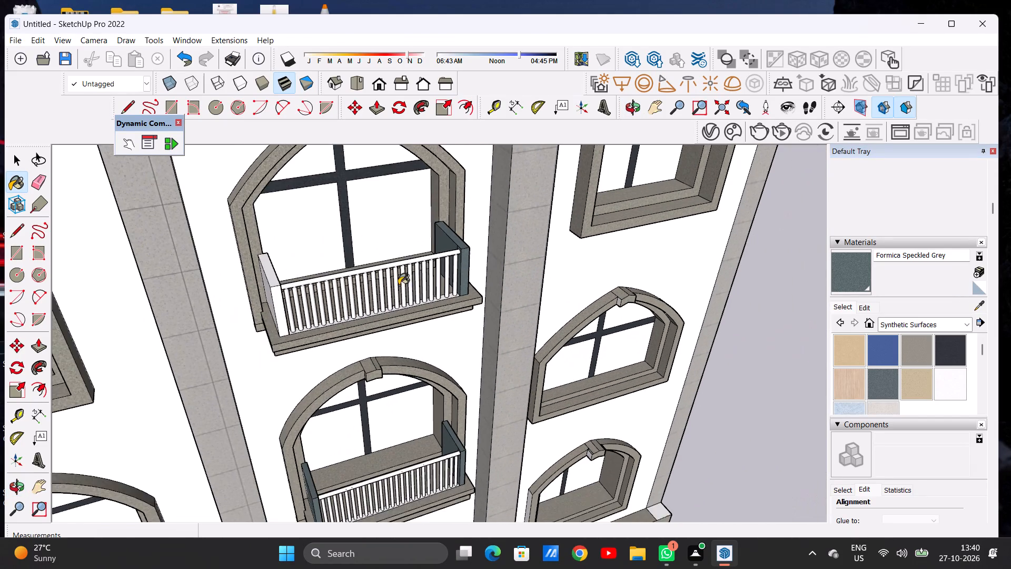
pyautogui.moveTo(310, 287); pyautogui.dragTo(366, 254, button='middle')
pyautogui.scroll(12, 276, 269)
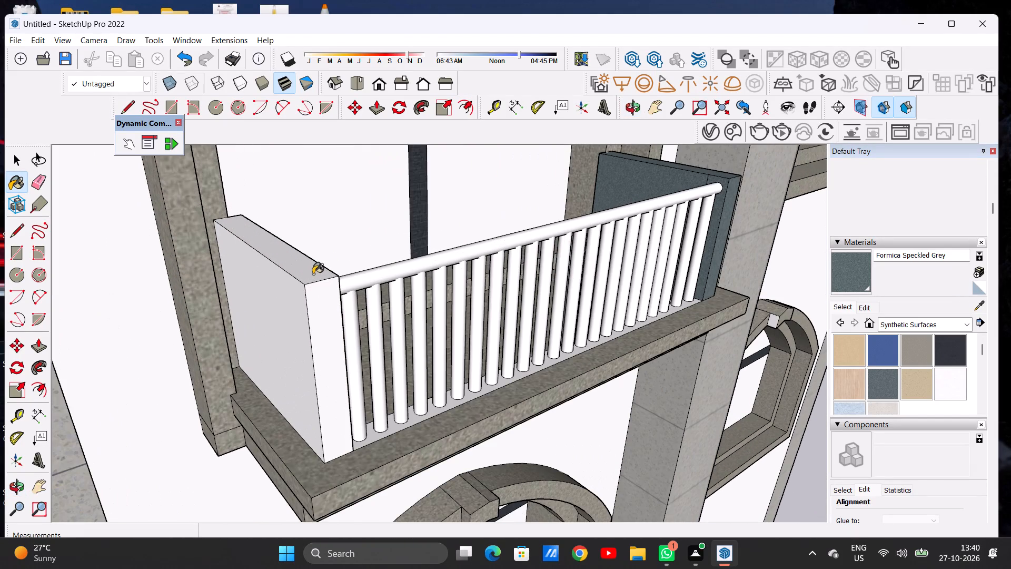
pyautogui.click(313, 274)
pyautogui.click(314, 291)
pyautogui.click(296, 297)
pyautogui.moveTo(437, 239); pyautogui.dragTo(222, 260, button='middle')
pyautogui.scroll(6, 206, 238)
pyautogui.click(230, 228)
pyautogui.click(260, 216)
# Paint the base strips beneath the balusters of the middle and lowest balconies with Formica Speckled Grey.
pyautogui.scroll(-3, 273, 245)
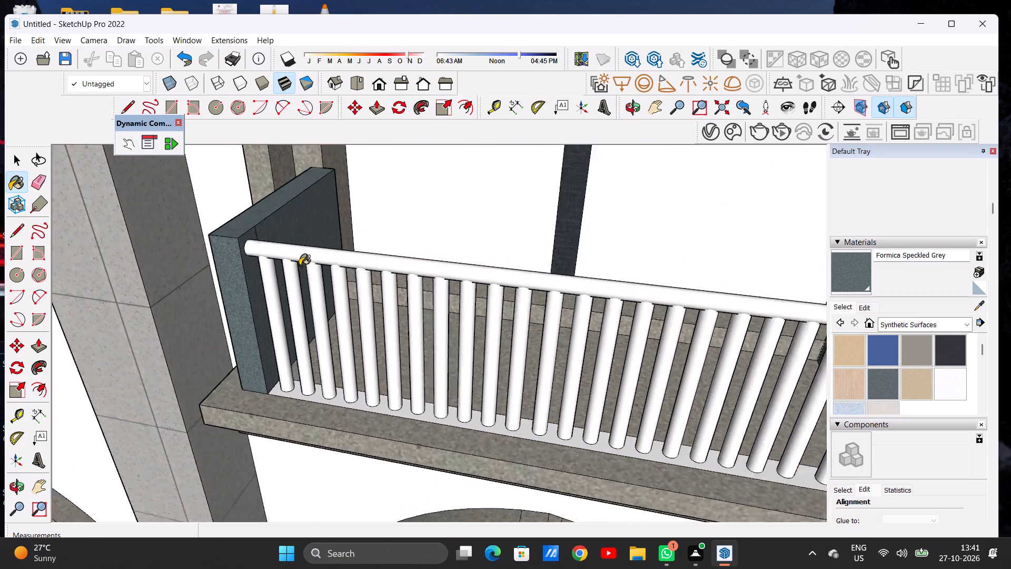
pyautogui.scroll(-12, 300, 266)
pyautogui.moveTo(312, 321); pyautogui.dragTo(366, 279, button='middle')
pyautogui.scroll(7, 459, 397)
pyautogui.moveTo(490, 313); pyautogui.dragTo(490, 342, button='middle')
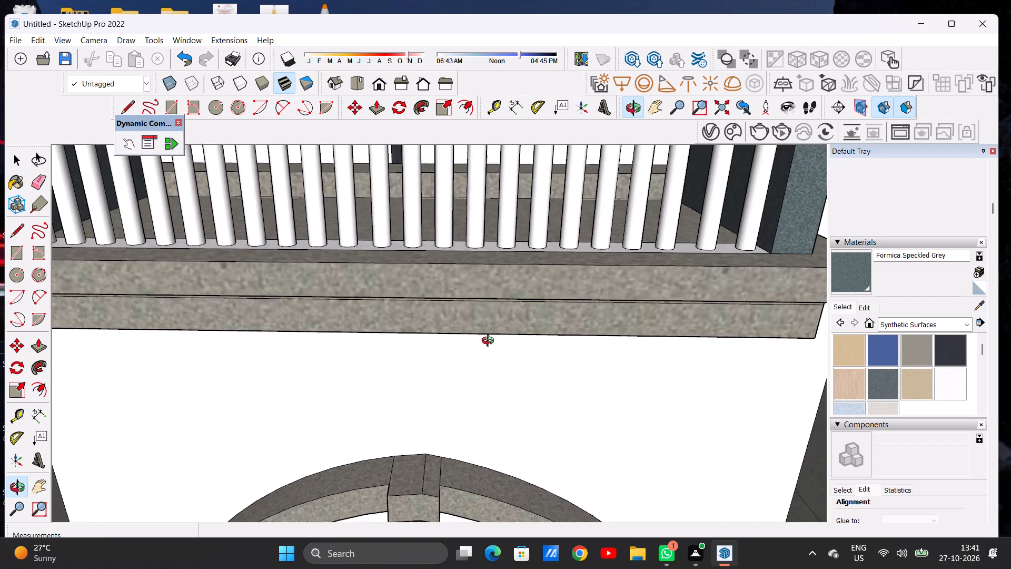
pyautogui.moveTo(490, 342); pyautogui.dragTo(482, 412, button='middle')
pyautogui.scroll(3, 506, 299)
pyautogui.click(489, 283)
pyautogui.scroll(-5, 484, 291)
pyautogui.scroll(1, 482, 295)
pyautogui.scroll(-7, 481, 297)
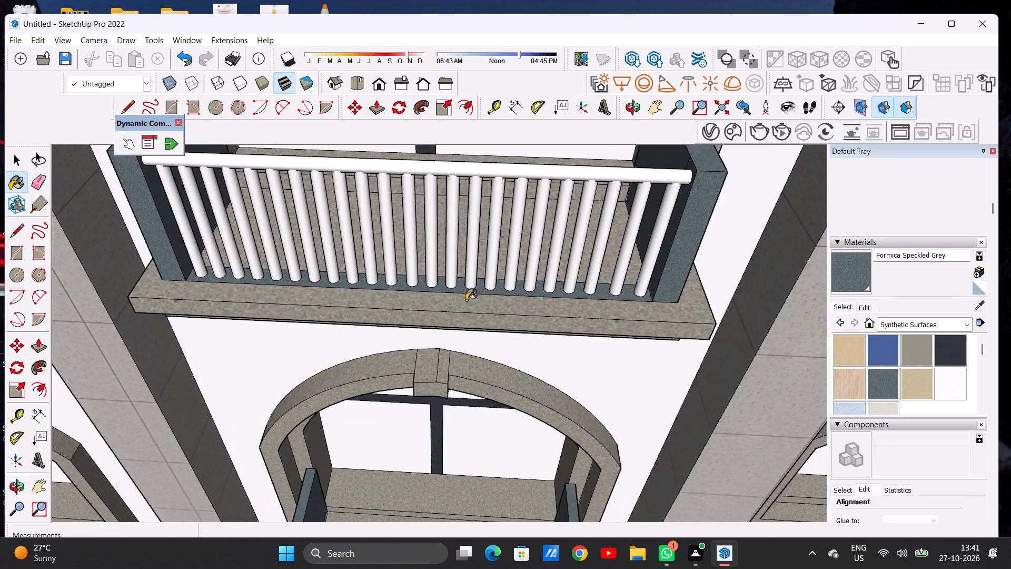
pyautogui.scroll(-12, 466, 300)
pyautogui.scroll(20, 477, 419)
pyautogui.scroll(-1, 476, 428)
pyautogui.scroll(2, 476, 428)
pyautogui.click(462, 418)
# Paint all faces of the top balcony's right side wall with Formica Speckled Grey.
pyautogui.scroll(-18, 462, 418)
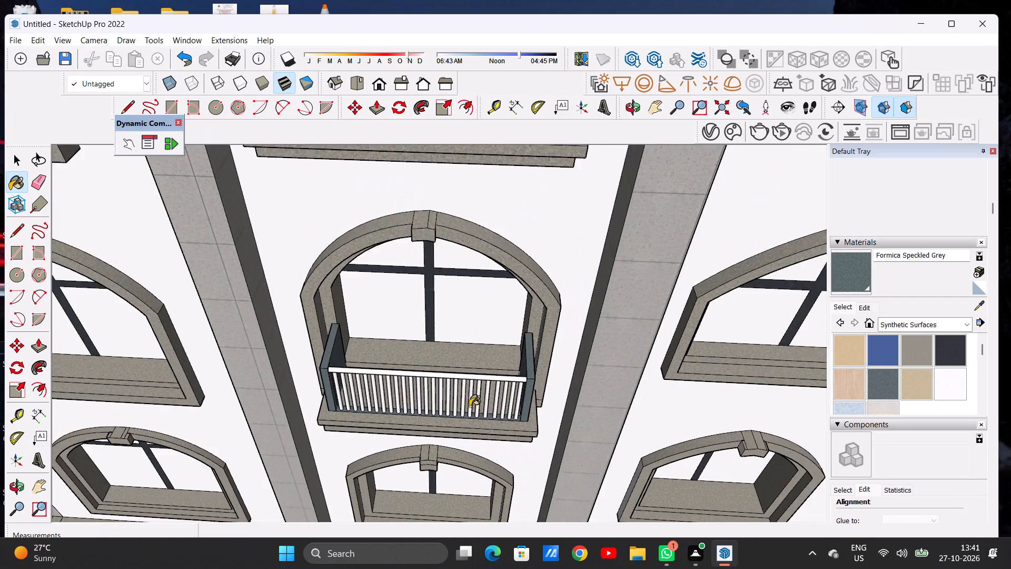
pyautogui.scroll(-19, 470, 406)
pyautogui.scroll(3, 491, 271)
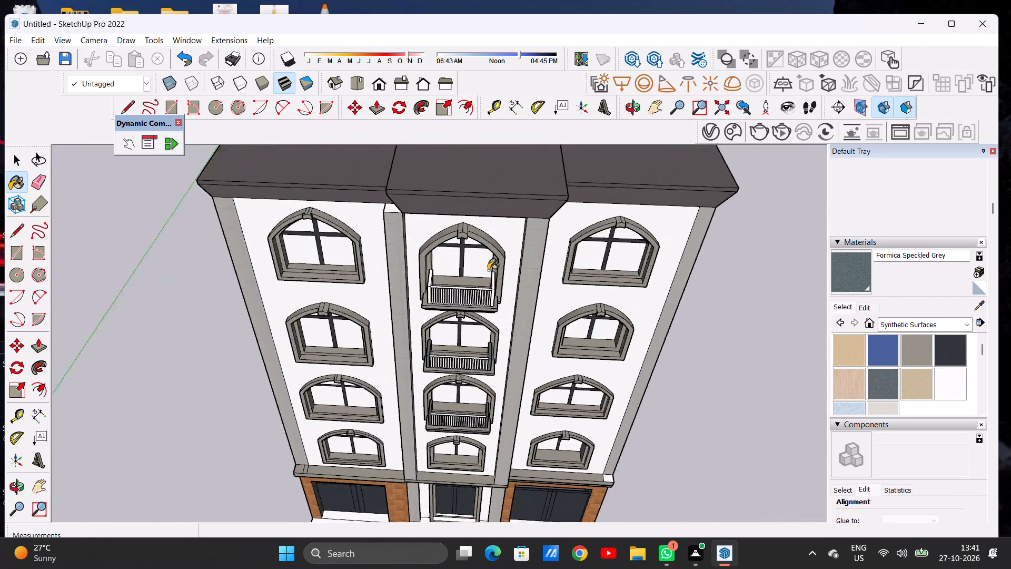
pyautogui.scroll(8, 488, 270)
pyautogui.scroll(-1, 490, 319)
pyautogui.scroll(9, 491, 323)
pyautogui.click(502, 318)
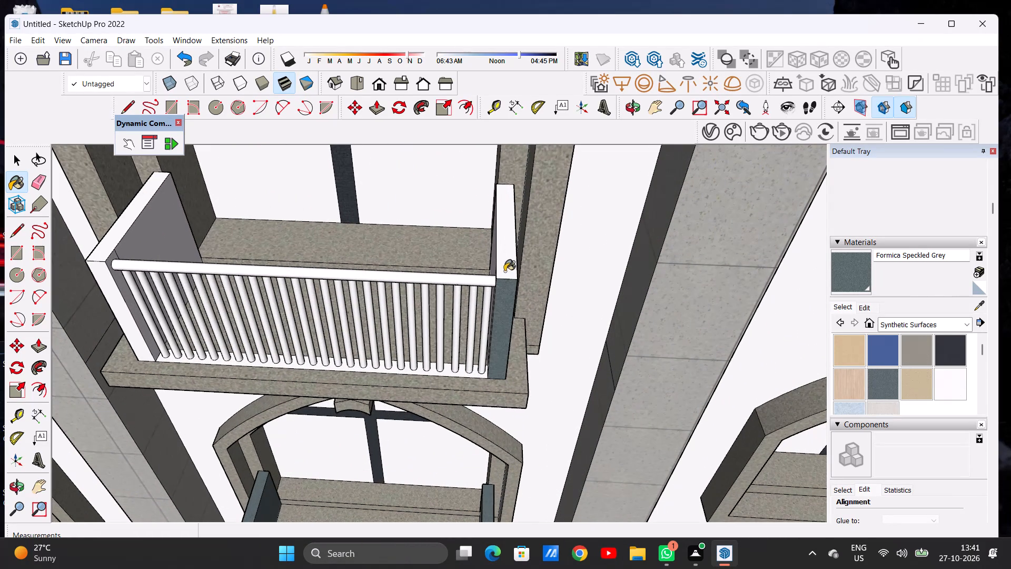
pyautogui.click(504, 271)
pyautogui.moveTo(484, 268); pyautogui.dragTo(536, 264, button='middle')
pyautogui.click(487, 242)
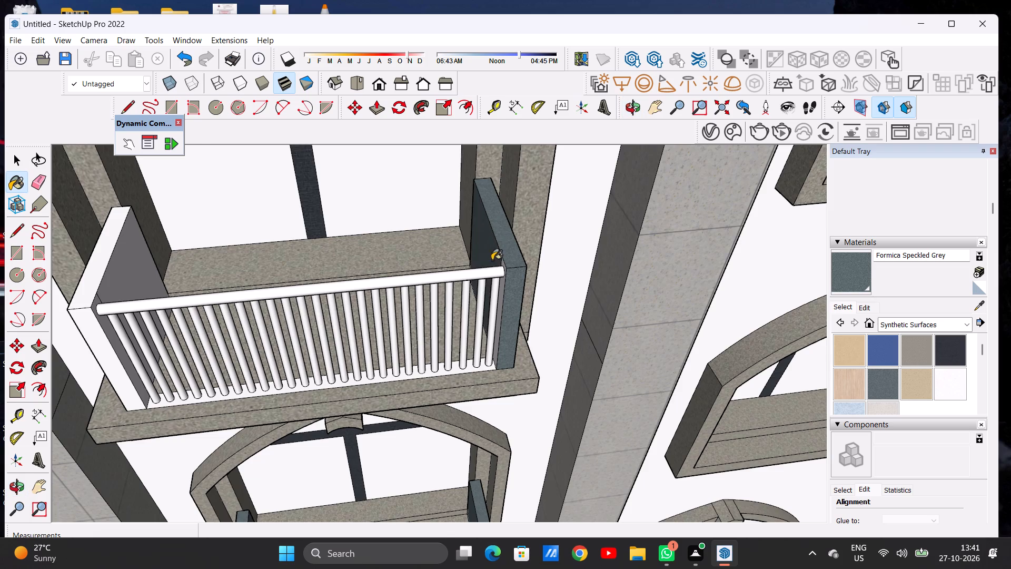
pyautogui.scroll(10, 497, 270)
pyautogui.click(511, 259)
pyautogui.click(512, 259)
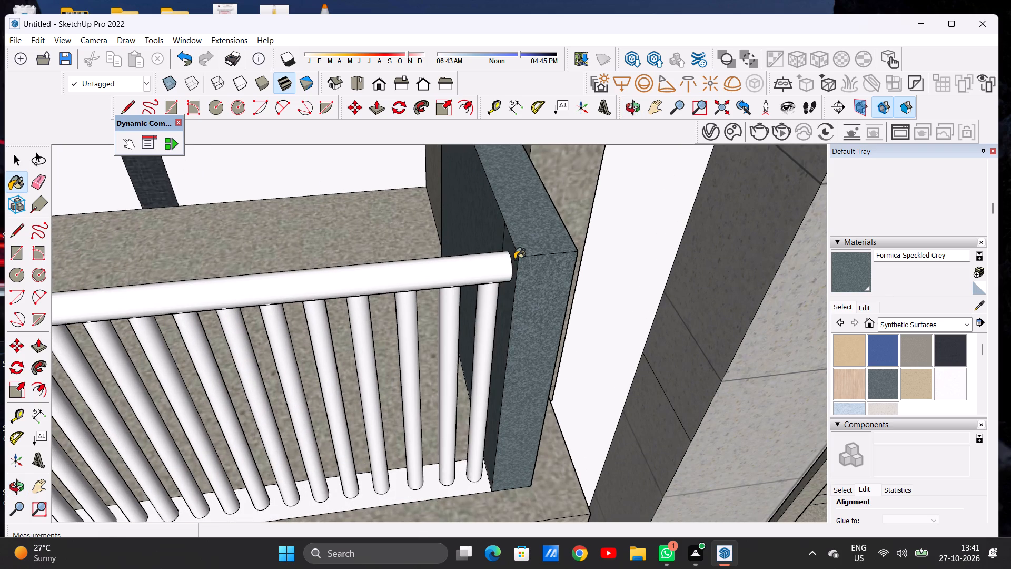
pyautogui.scroll(-6, 449, 294)
pyautogui.moveTo(512, 294); pyautogui.dragTo(286, 280, button='middle')
pyautogui.click(472, 294)
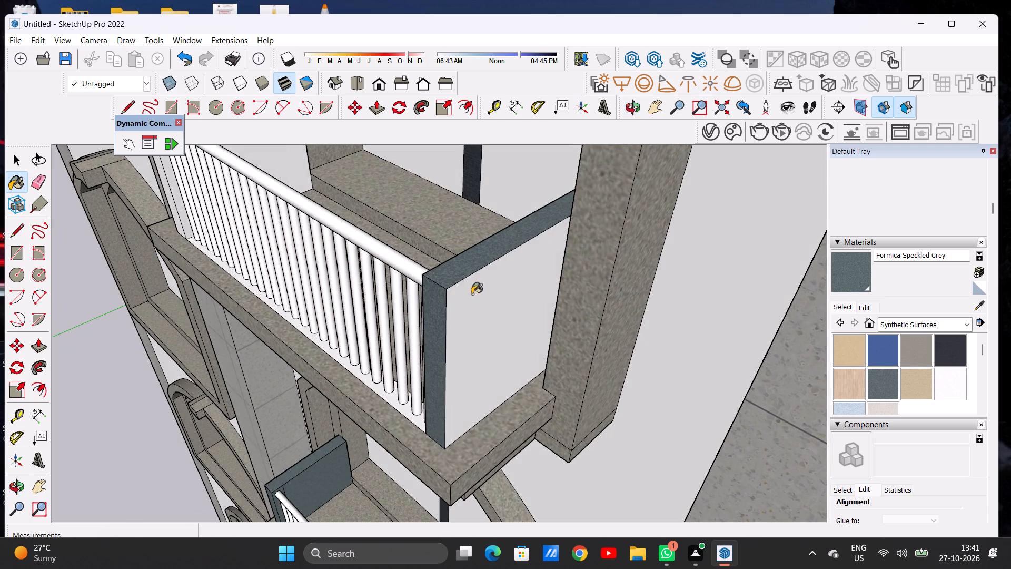
# Paint all faces of the top balcony's left side wall with Formica Speckled Grey, including the narrow face beside the handrail.
pyautogui.scroll(-18, 477, 320)
pyautogui.scroll(12, 407, 283)
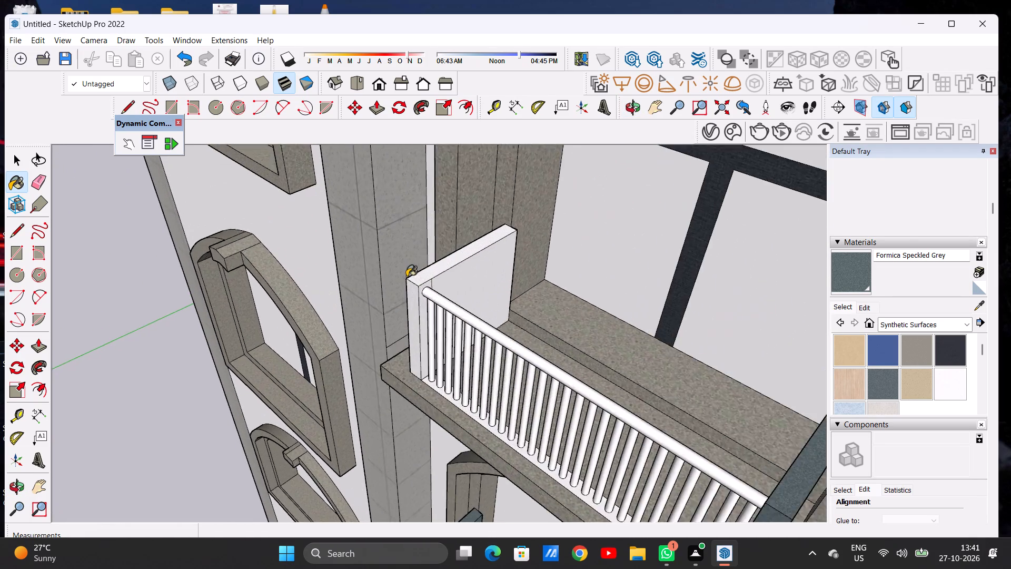
pyautogui.scroll(13, 407, 277)
pyautogui.click(420, 283)
pyautogui.click(423, 299)
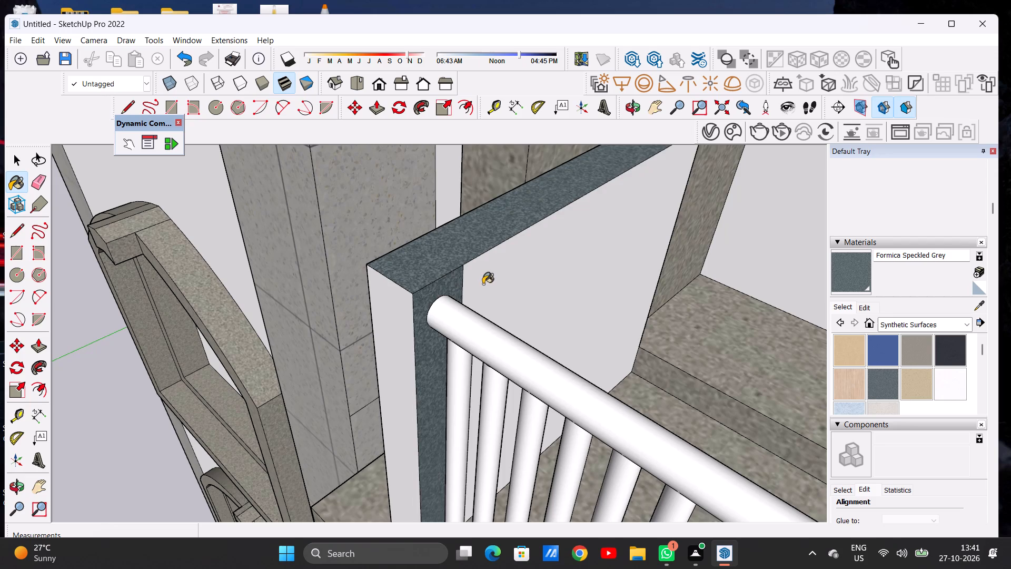
pyautogui.click(483, 284)
pyautogui.click(392, 307)
pyautogui.scroll(-5, 440, 299)
pyautogui.moveTo(405, 315); pyautogui.dragTo(558, 309, button='middle')
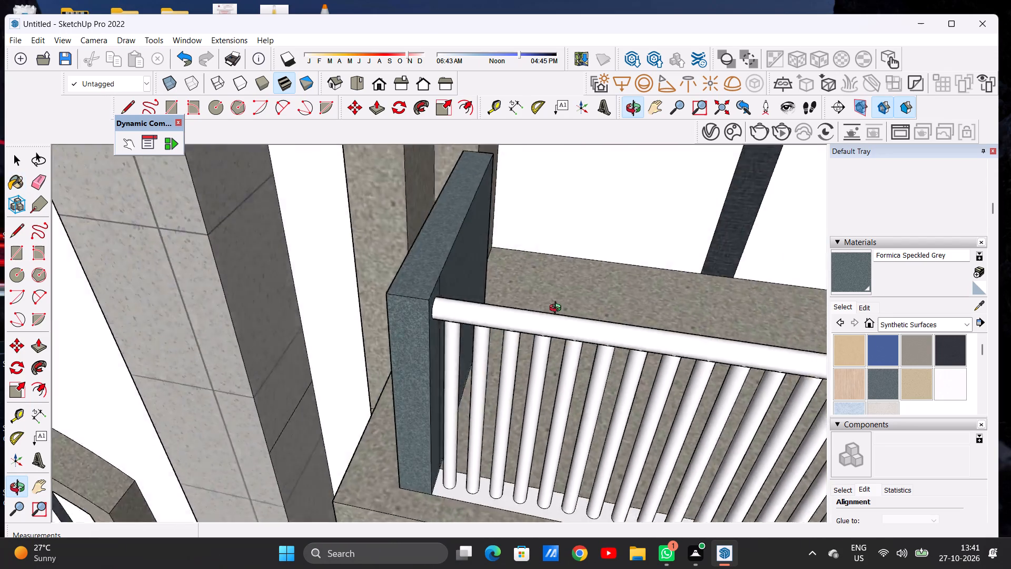
pyautogui.moveTo(558, 309); pyautogui.dragTo(696, 307, button='middle')
pyautogui.scroll(3, 382, 342)
pyautogui.click(394, 321)
pyautogui.scroll(-3, 300, 343)
pyautogui.scroll(1, 300, 343)
pyautogui.scroll(-11, 300, 343)
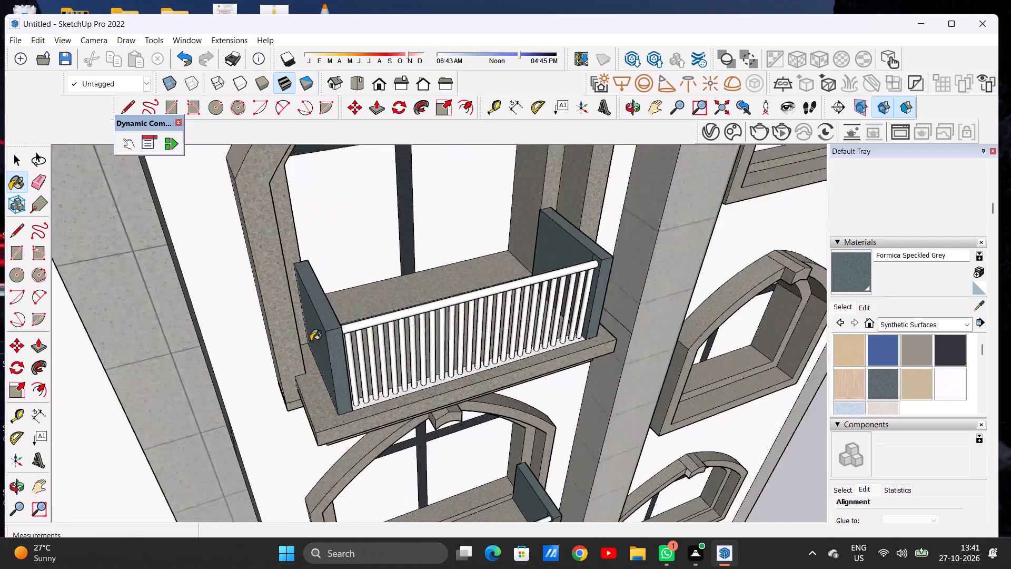
pyautogui.scroll(-8, 311, 341)
# Paint the base strip beneath the top balcony's balusters with Formica Speckled Grey.
pyautogui.moveTo(407, 366); pyautogui.dragTo(314, 385, button='middle')
pyautogui.scroll(17, 351, 353)
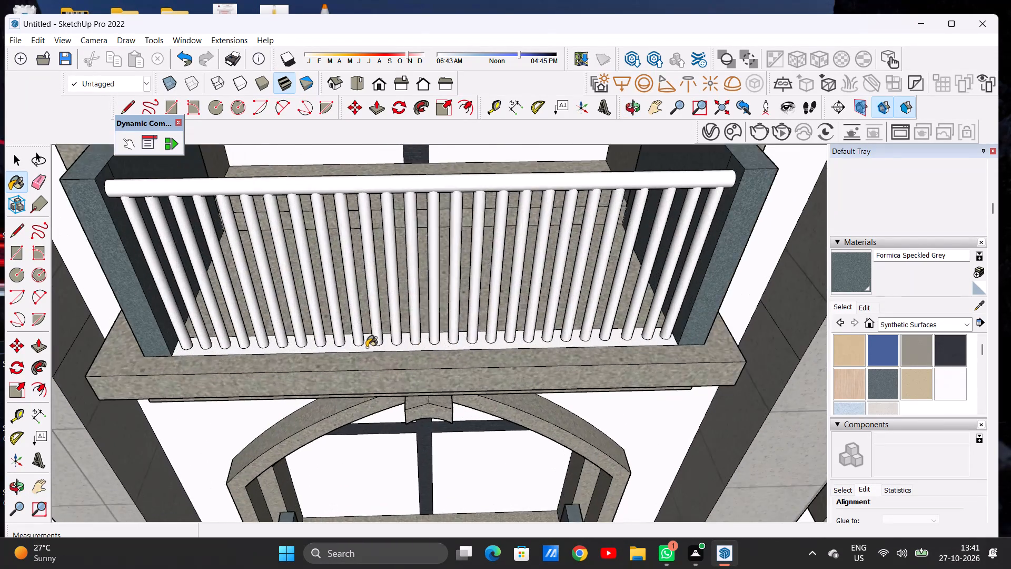
pyautogui.scroll(3, 366, 347)
pyautogui.click(368, 344)
pyautogui.press('space')
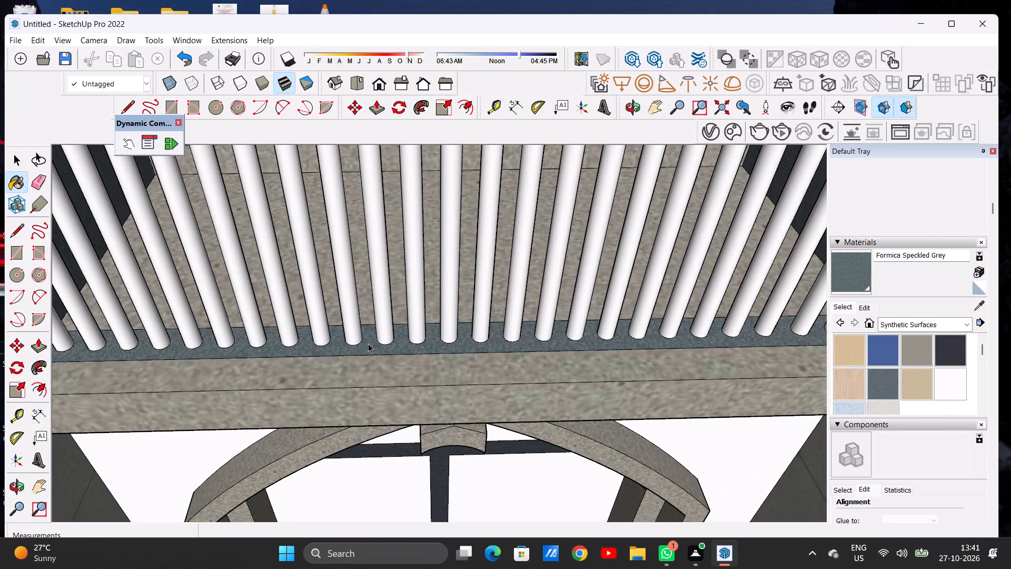
# Paint the lowest balcony's handrail and its four rightmost balusters with Color M06 from the Colors collection.
pyautogui.scroll(-20, 386, 337)
pyautogui.scroll(-6, 386, 337)
pyautogui.scroll(1, 421, 307)
pyautogui.scroll(-7, 421, 307)
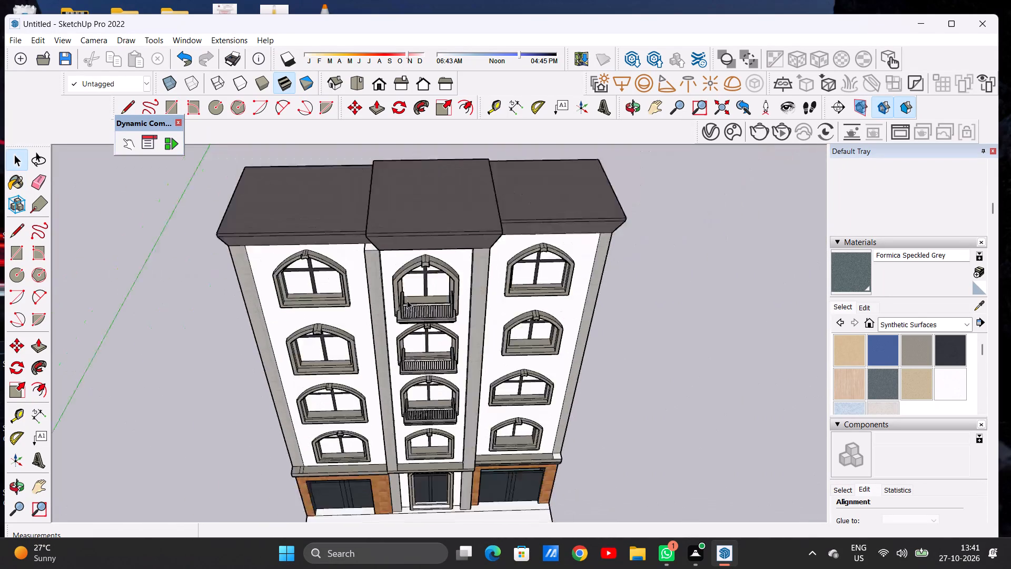
pyautogui.scroll(-1, 407, 300)
pyautogui.scroll(8, 418, 433)
pyautogui.scroll(6, 464, 359)
pyautogui.moveTo(476, 372); pyautogui.dragTo(465, 274, button='middle')
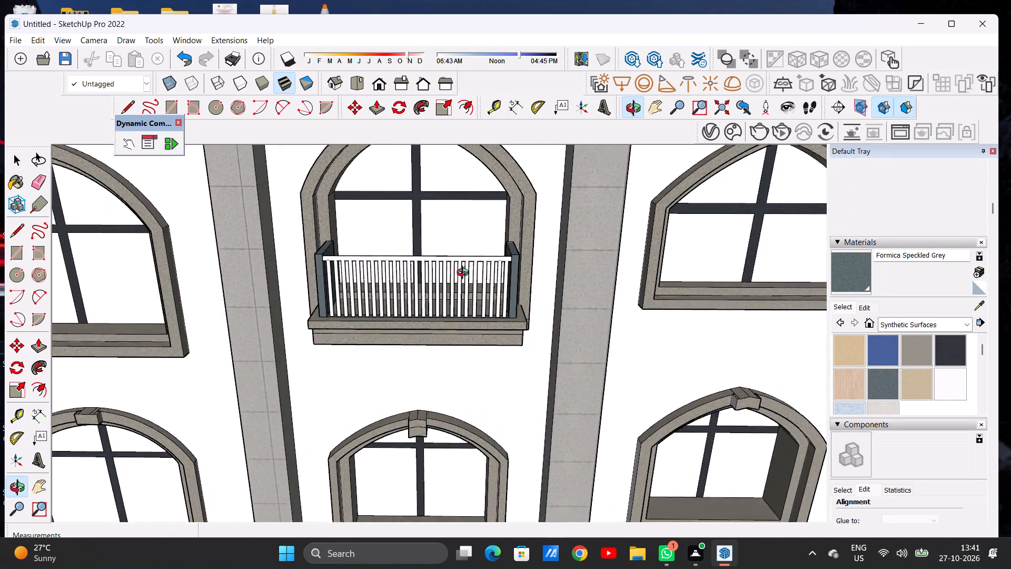
pyautogui.moveTo(465, 274); pyautogui.dragTo(458, 246, button='middle')
pyautogui.scroll(6, 480, 264)
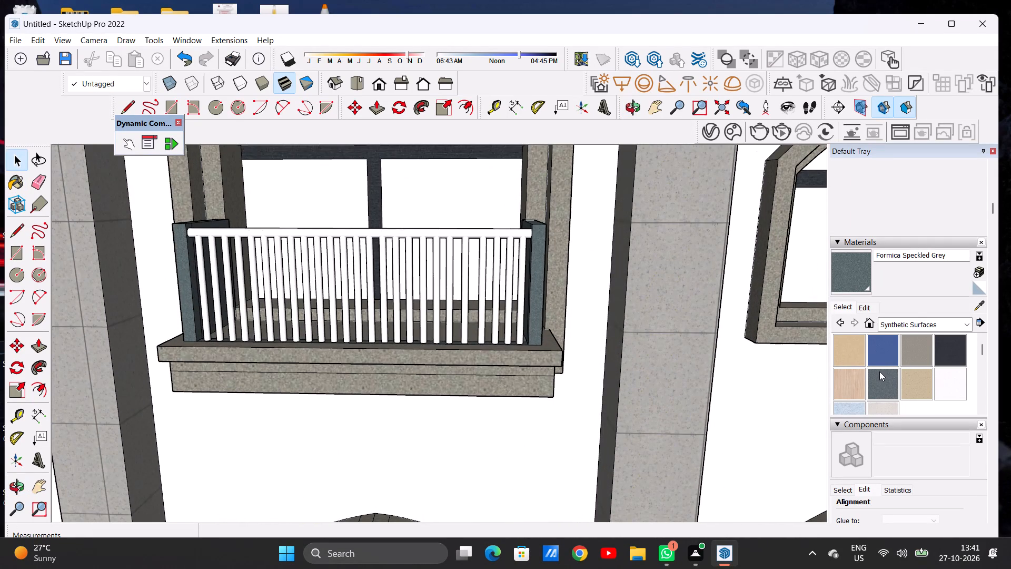
pyautogui.click(919, 325)
pyautogui.click(913, 374)
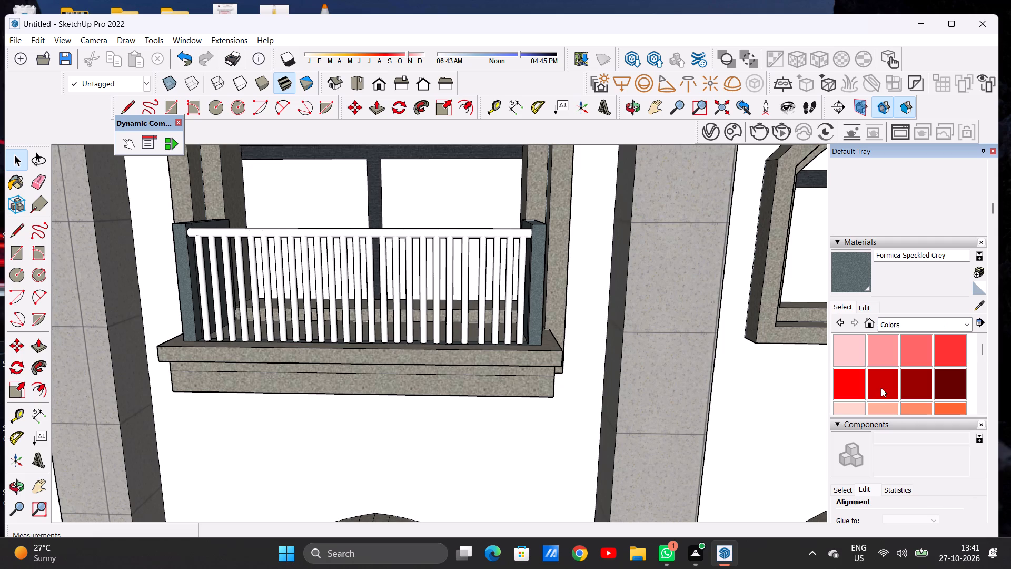
pyautogui.scroll(-13, 879, 381)
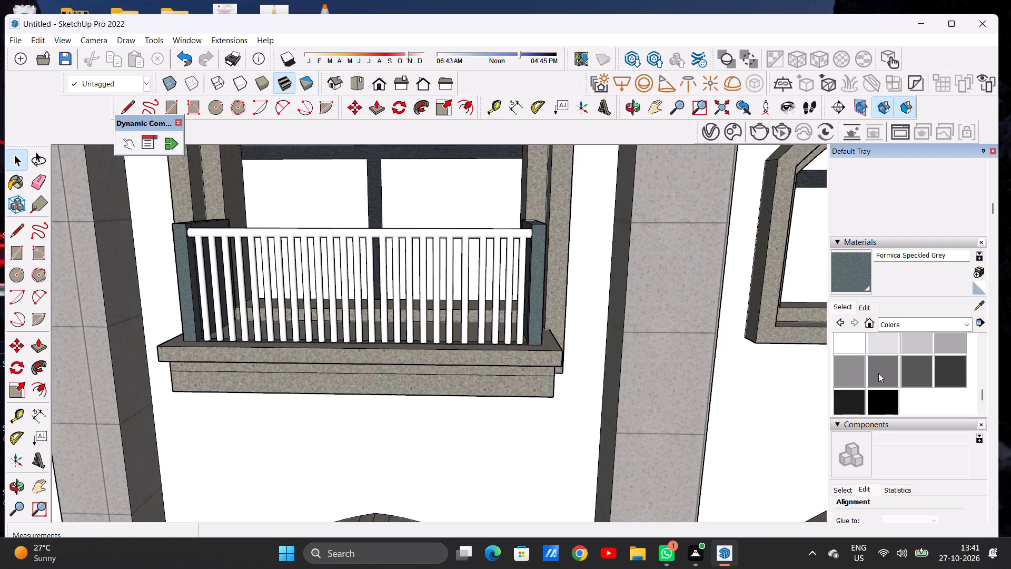
pyautogui.scroll(-1, 878, 373)
pyautogui.scroll(1, 878, 373)
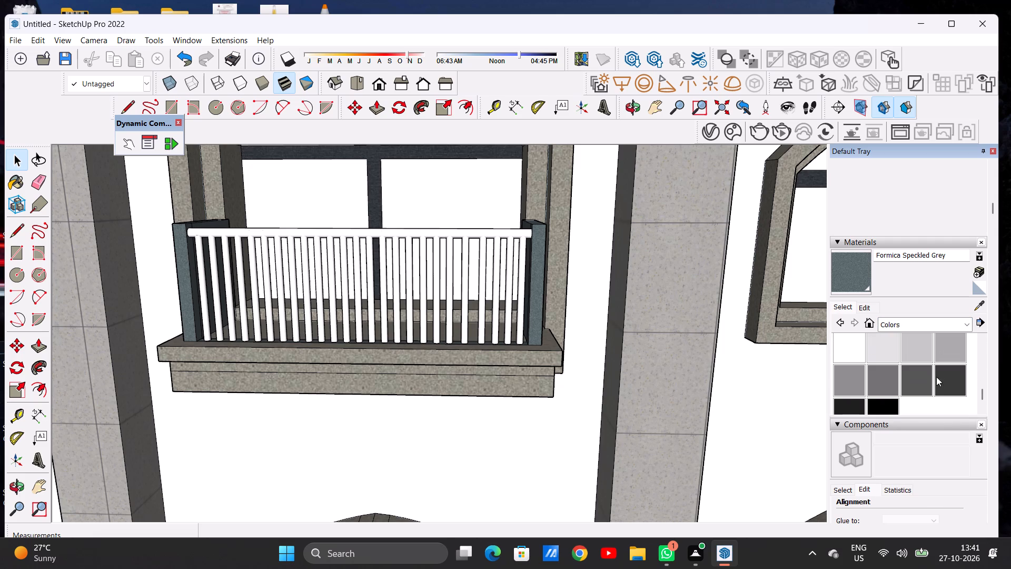
pyautogui.click(923, 381)
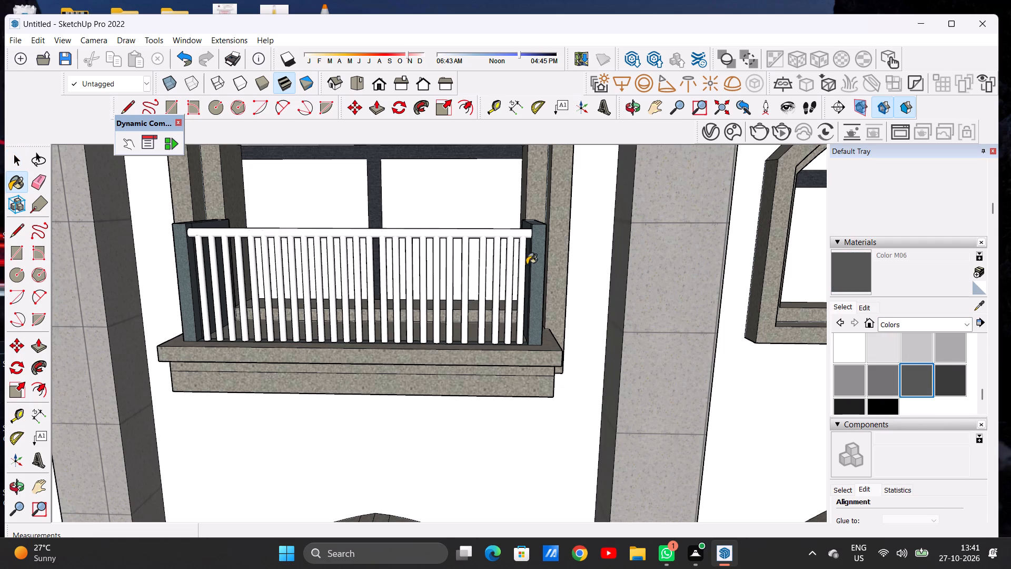
pyautogui.scroll(13, 522, 240)
pyautogui.click(520, 233)
pyautogui.click(537, 257)
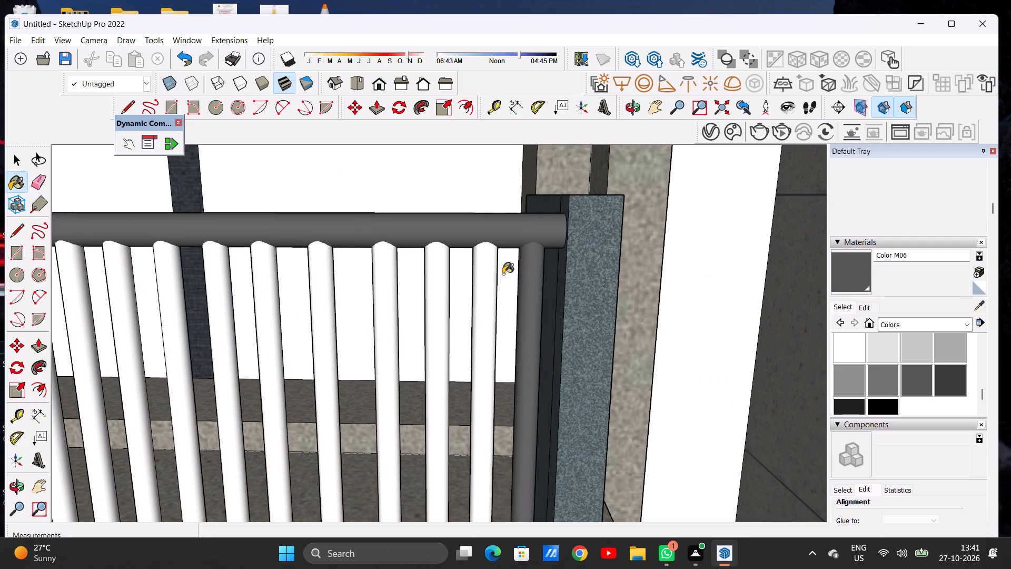
pyautogui.click(485, 282)
pyautogui.scroll(-7, 563, 271)
pyautogui.scroll(6, 500, 270)
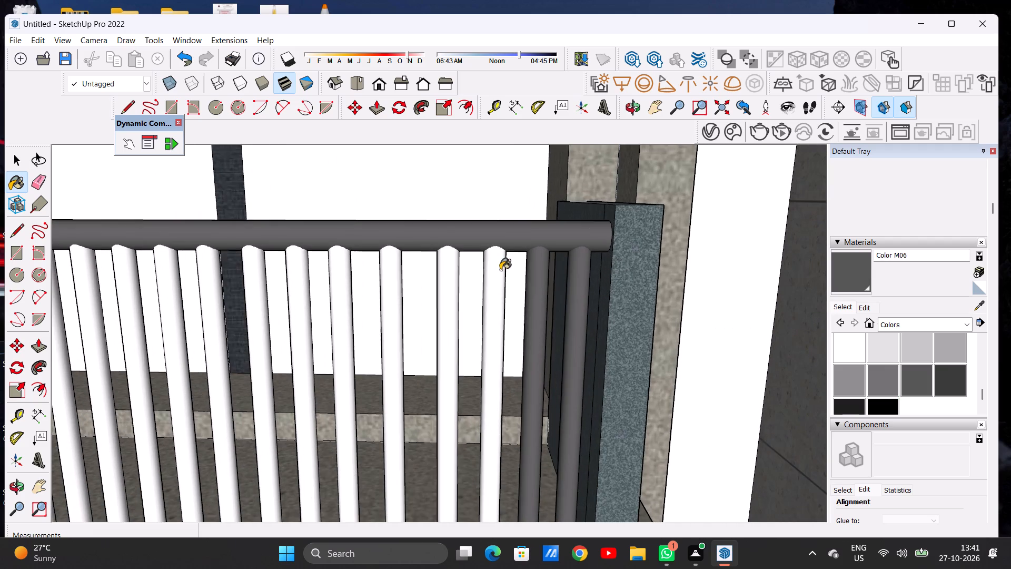
pyautogui.click(495, 268)
pyautogui.click(443, 279)
# Paint the next nine balusters of the lowest balcony with Color M06, continuing leftward past the window's centre crossbar.
pyautogui.scroll(-10, 594, 278)
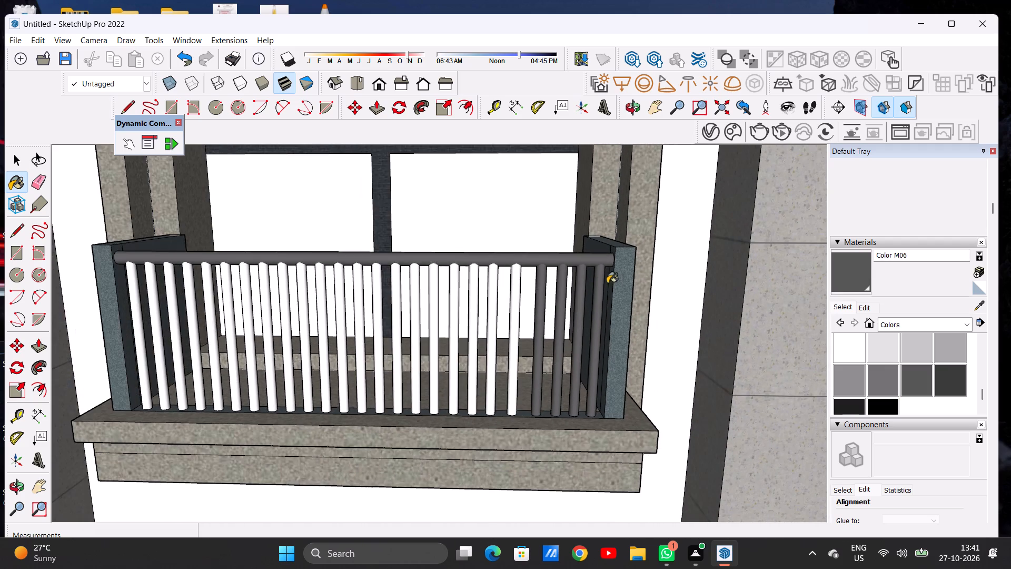
pyautogui.scroll(5, 522, 284)
pyautogui.click(504, 281)
pyautogui.click(466, 282)
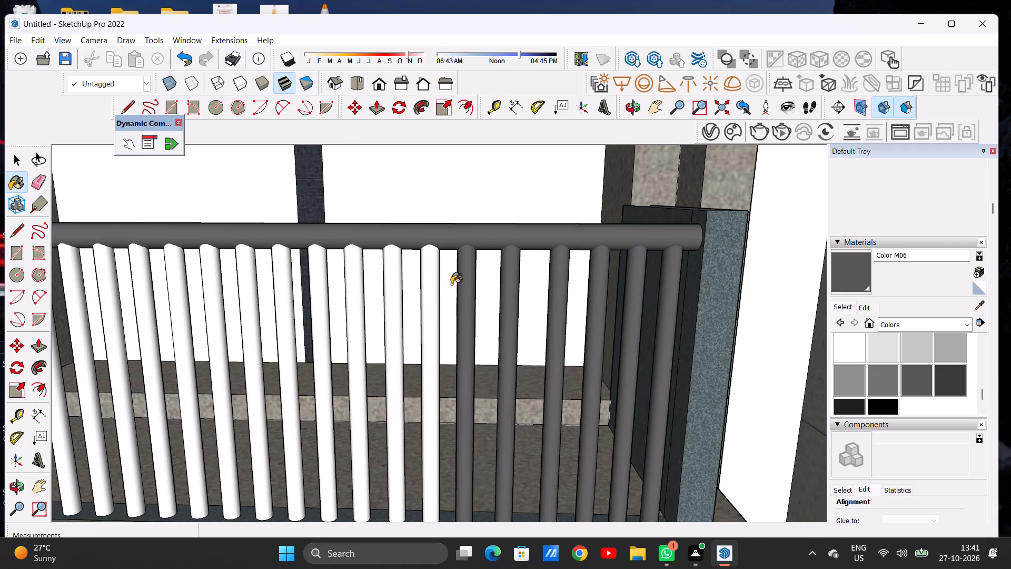
pyautogui.click(429, 290)
pyautogui.scroll(-6, 584, 289)
pyautogui.scroll(-3, 633, 277)
pyautogui.scroll(5, 492, 284)
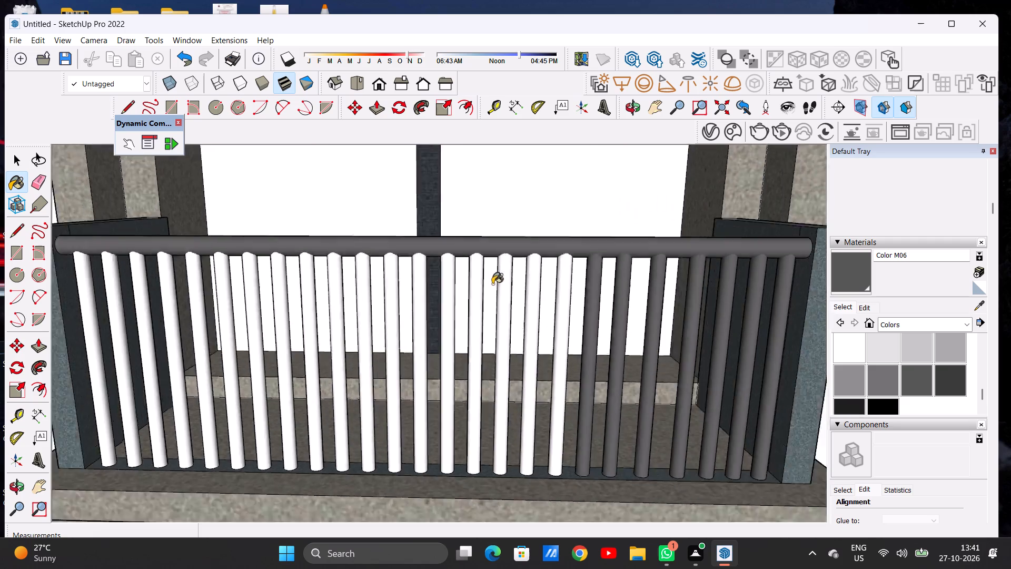
pyautogui.scroll(2, 492, 284)
pyautogui.scroll(7, 580, 270)
pyautogui.click(578, 269)
pyautogui.click(508, 274)
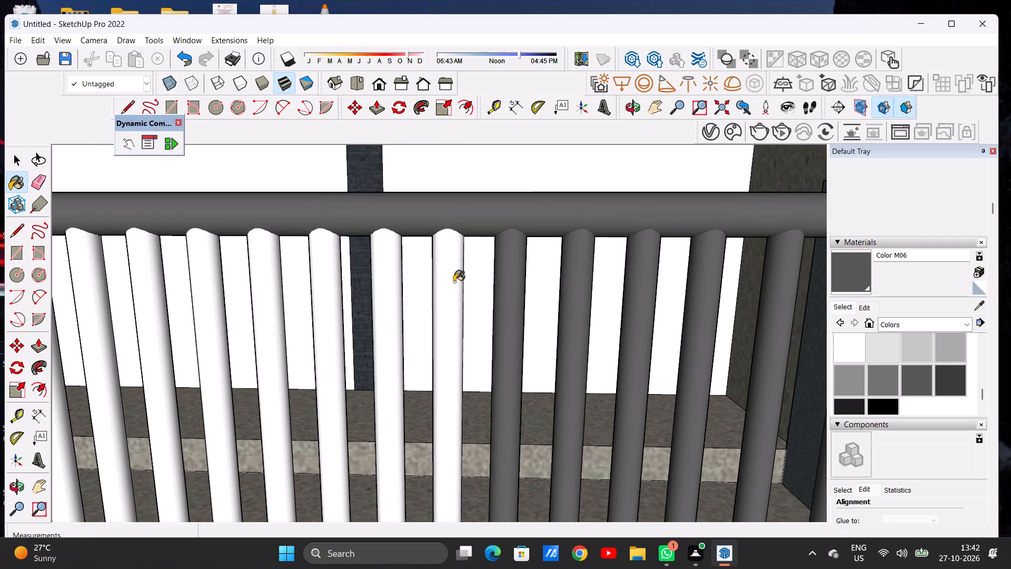
pyautogui.click(454, 282)
pyautogui.click(384, 293)
pyautogui.scroll(-5, 559, 275)
pyautogui.scroll(3, 427, 288)
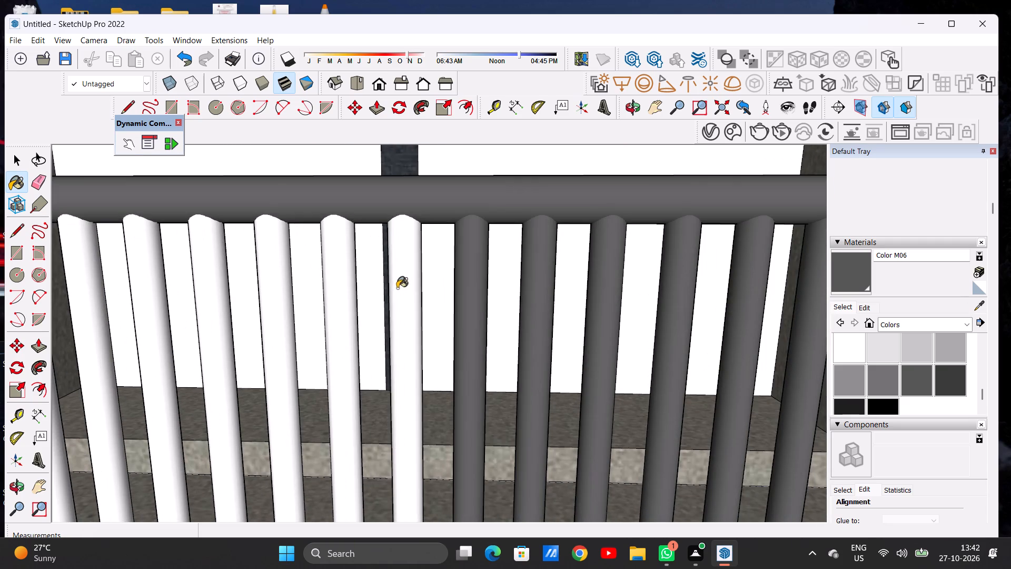
pyautogui.click(405, 283)
pyautogui.click(332, 290)
# Paint the next six balusters of the lowest balcony with Color M06, continuing toward the left side wall.
pyautogui.scroll(-16, 574, 281)
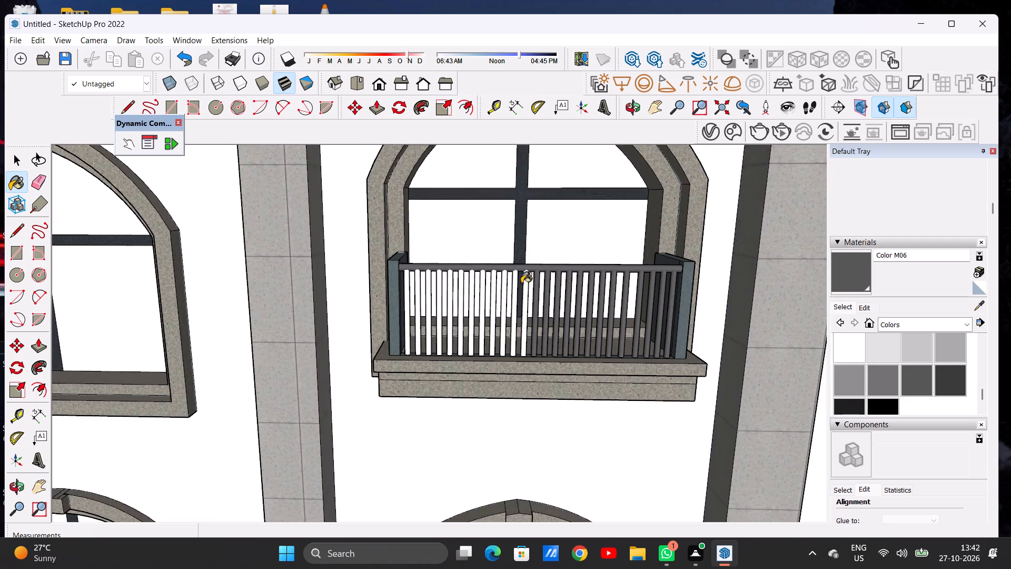
pyautogui.scroll(1, 521, 283)
pyautogui.scroll(-1, 521, 283)
pyautogui.scroll(4, 521, 284)
pyautogui.scroll(-1, 519, 286)
pyautogui.scroll(7, 519, 286)
pyautogui.click(531, 276)
pyautogui.click(498, 282)
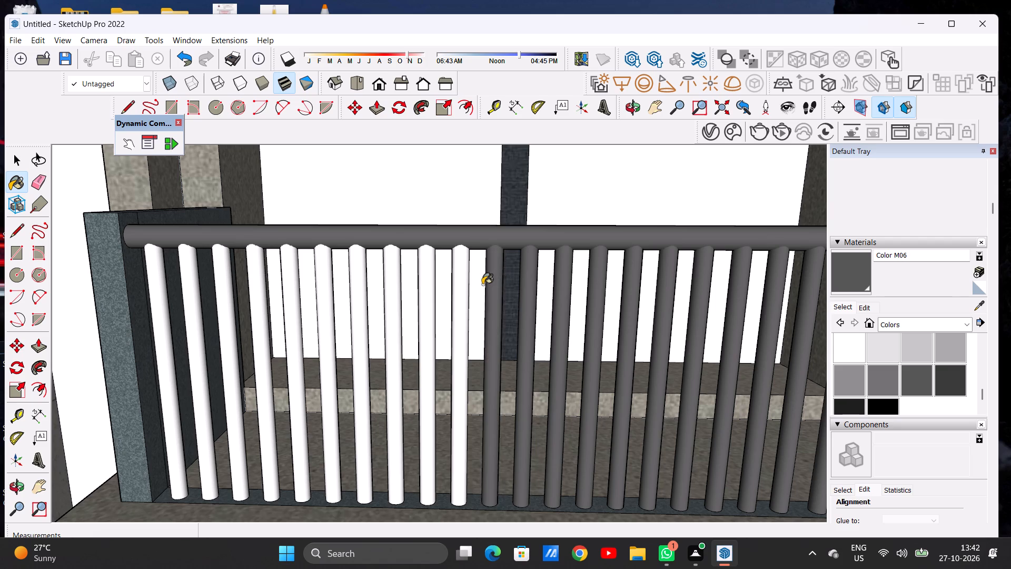
pyautogui.click(462, 289)
pyautogui.click(422, 295)
pyautogui.click(390, 296)
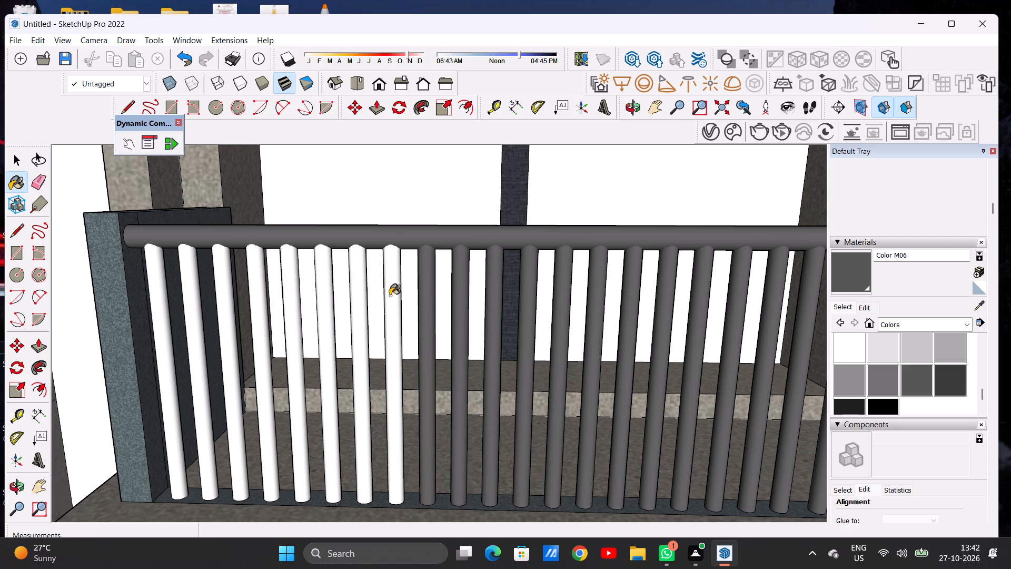
pyautogui.click(360, 297)
# Paint the remaining six balusters at the left end of the lowest balcony with Color M06.
pyautogui.scroll(-8, 530, 287)
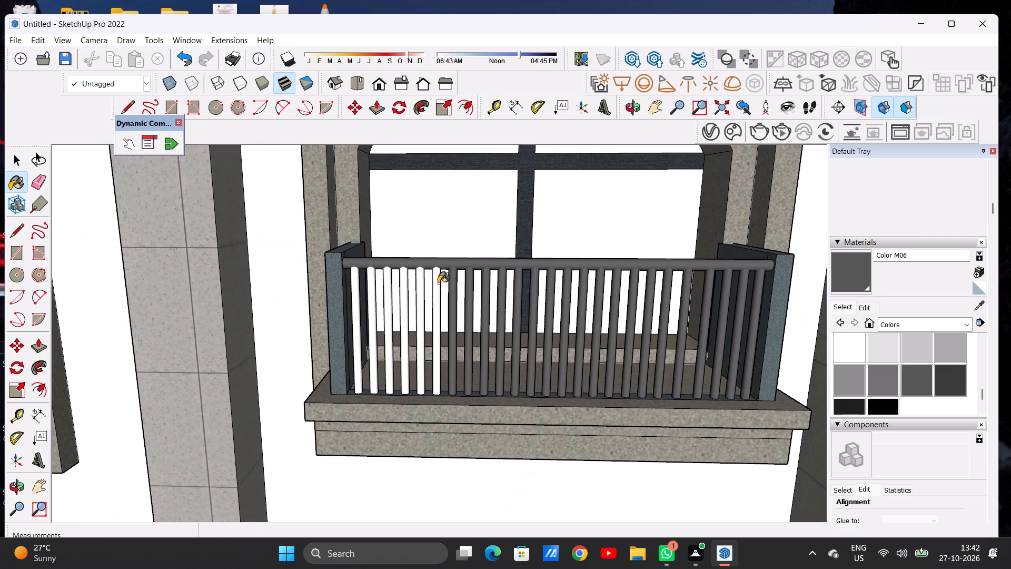
pyautogui.scroll(8, 430, 283)
pyautogui.click(450, 271)
pyautogui.click(386, 280)
pyautogui.scroll(-6, 526, 261)
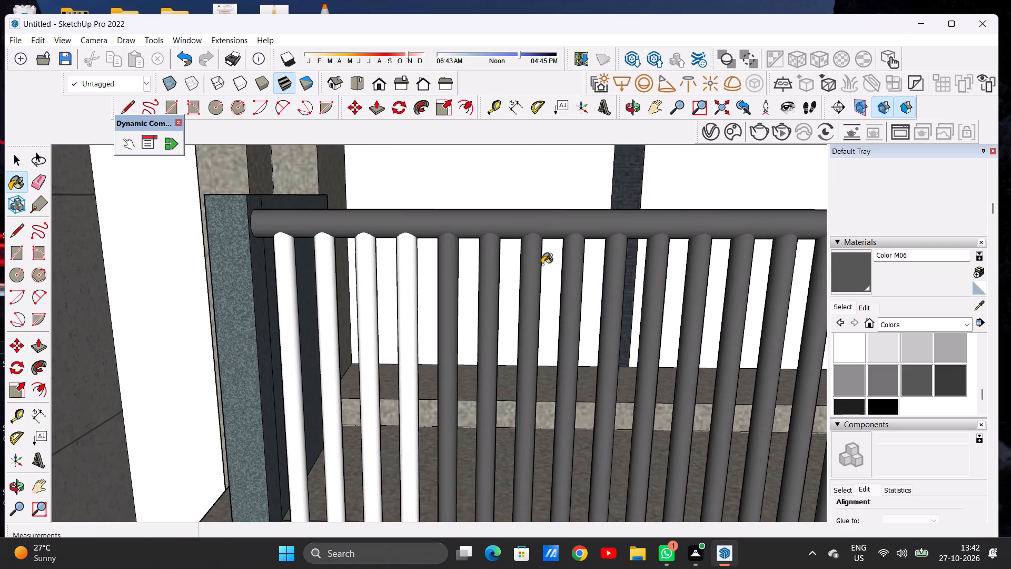
pyautogui.scroll(6, 398, 277)
pyautogui.click(407, 270)
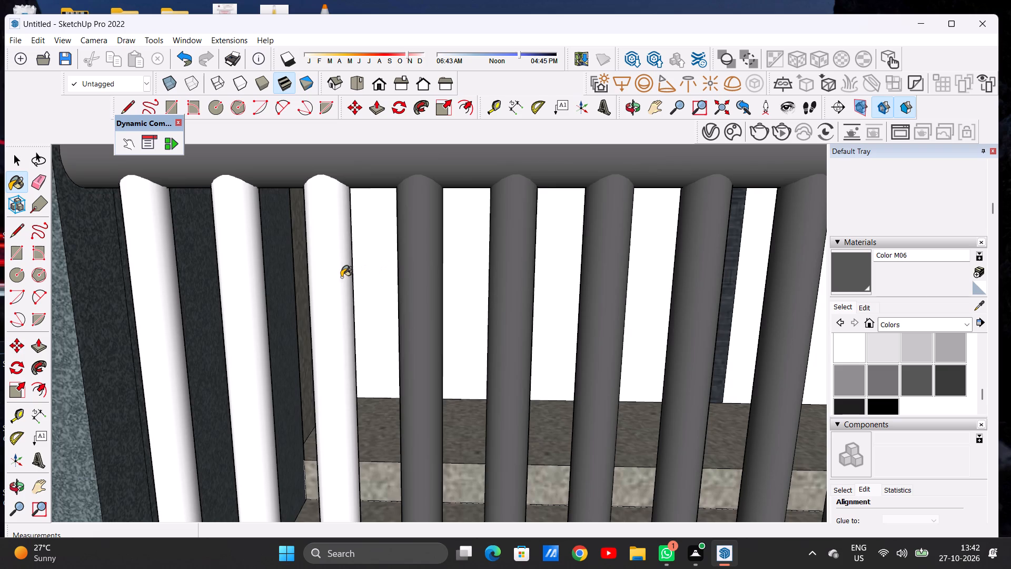
pyautogui.click(335, 277)
pyautogui.scroll(-8, 455, 254)
pyautogui.scroll(1, 457, 255)
pyautogui.scroll(-1, 457, 255)
pyautogui.scroll(-1, 387, 260)
pyautogui.scroll(4, 387, 260)
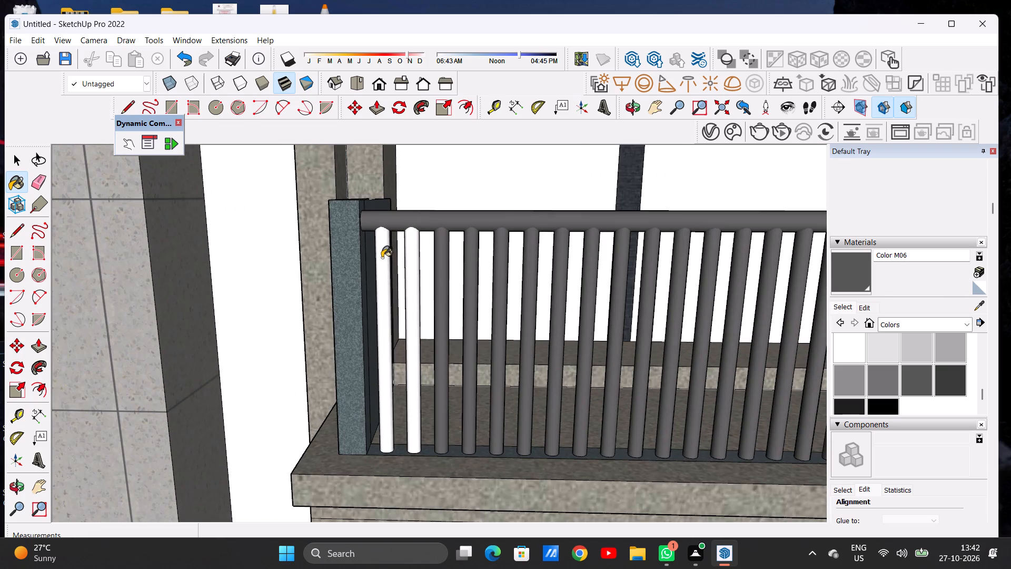
pyautogui.click(382, 258)
pyautogui.click(410, 249)
# Repaint the lowest balcony's handrail and its five leftmost balusters with Color M07 from the Colors collection.
pyautogui.scroll(-12, 375, 273)
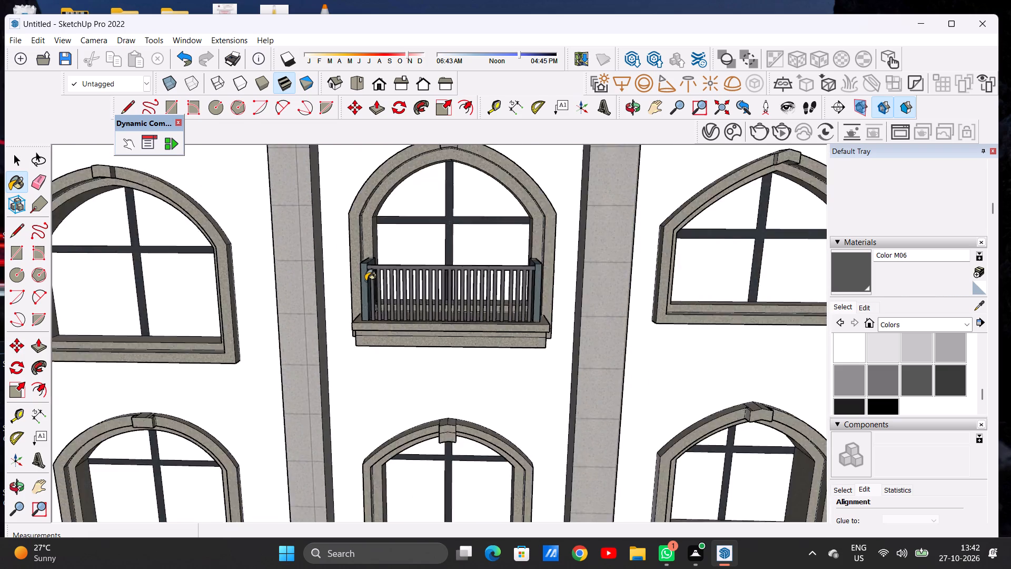
pyautogui.scroll(-14, 365, 281)
pyautogui.scroll(-4, 468, 260)
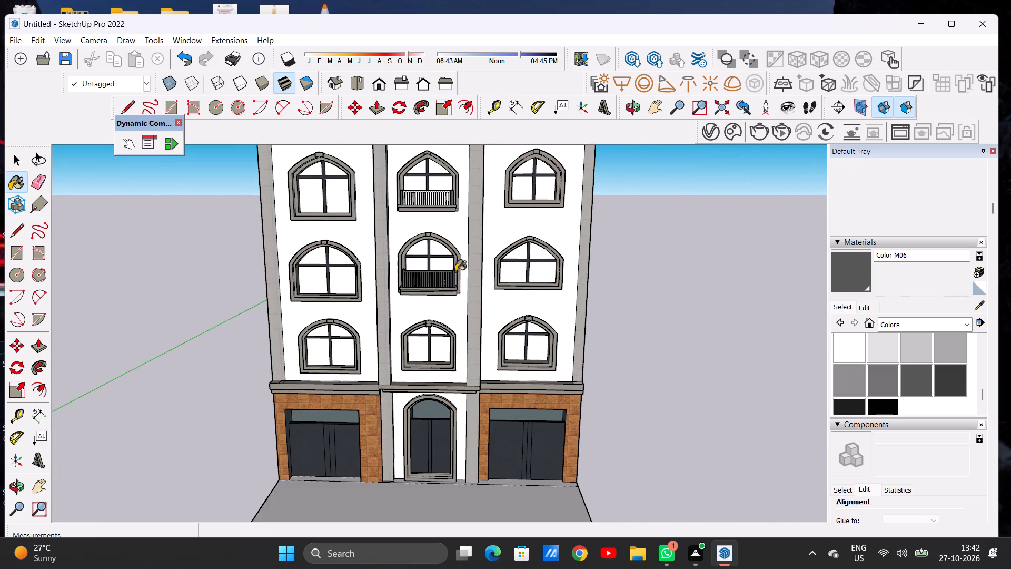
pyautogui.scroll(13, 436, 299)
pyautogui.moveTo(448, 267); pyautogui.dragTo(392, 251, button='middle')
pyautogui.moveTo(366, 247); pyautogui.dragTo(355, 246, button='middle')
pyautogui.middleClick(350, 247)
pyautogui.moveTo(348, 249); pyautogui.dragTo(422, 256, button='middle')
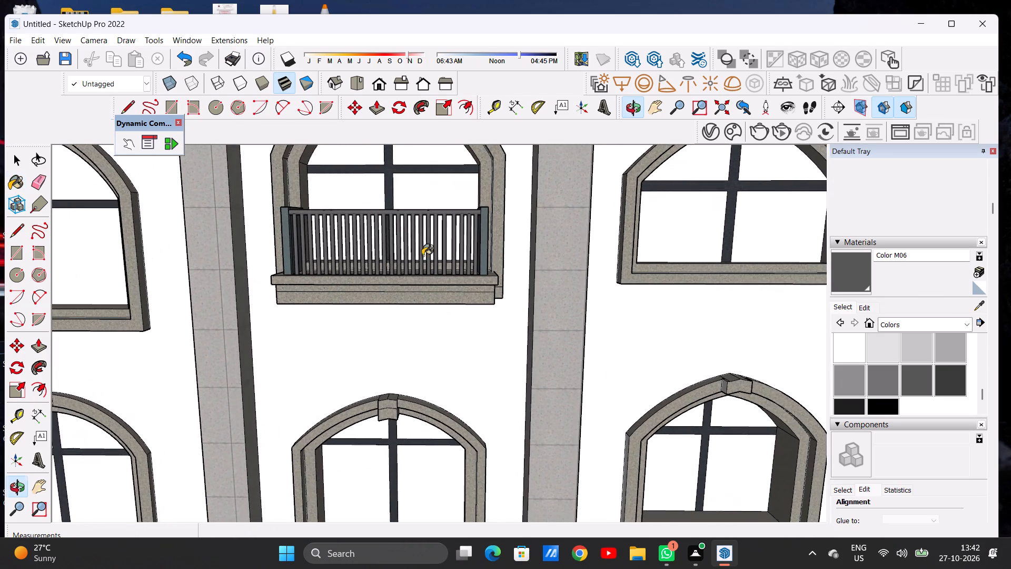
pyautogui.click(953, 377)
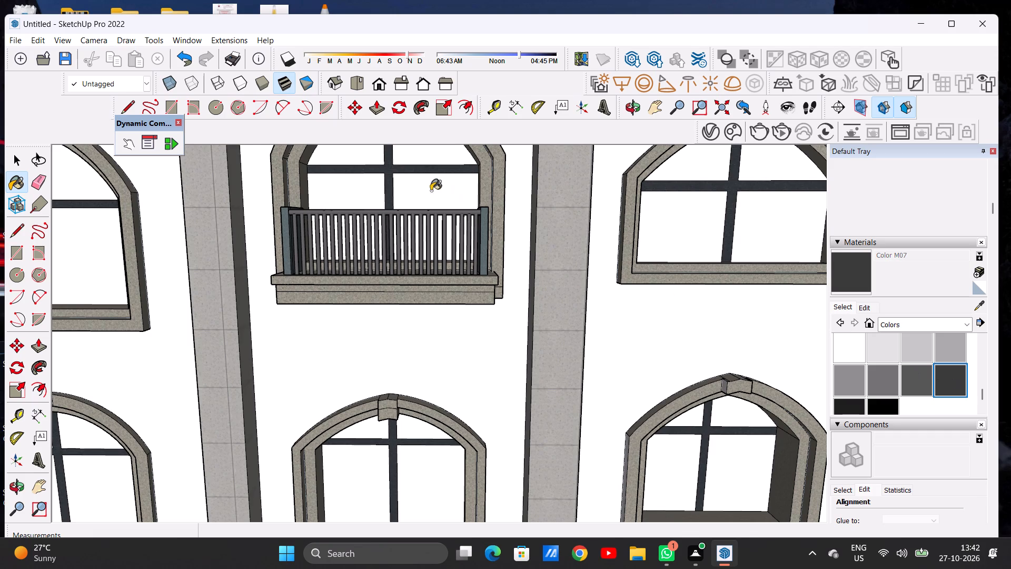
pyautogui.scroll(6, 380, 212)
pyautogui.scroll(3, 247, 224)
pyautogui.scroll(-1, 249, 223)
pyautogui.scroll(7, 250, 223)
pyautogui.click(281, 194)
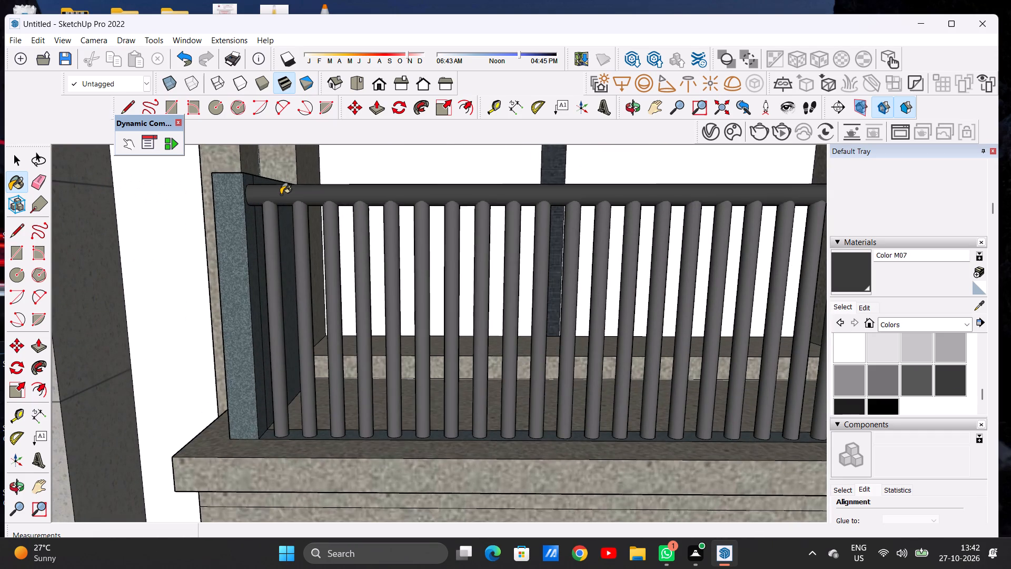
pyautogui.click(269, 224)
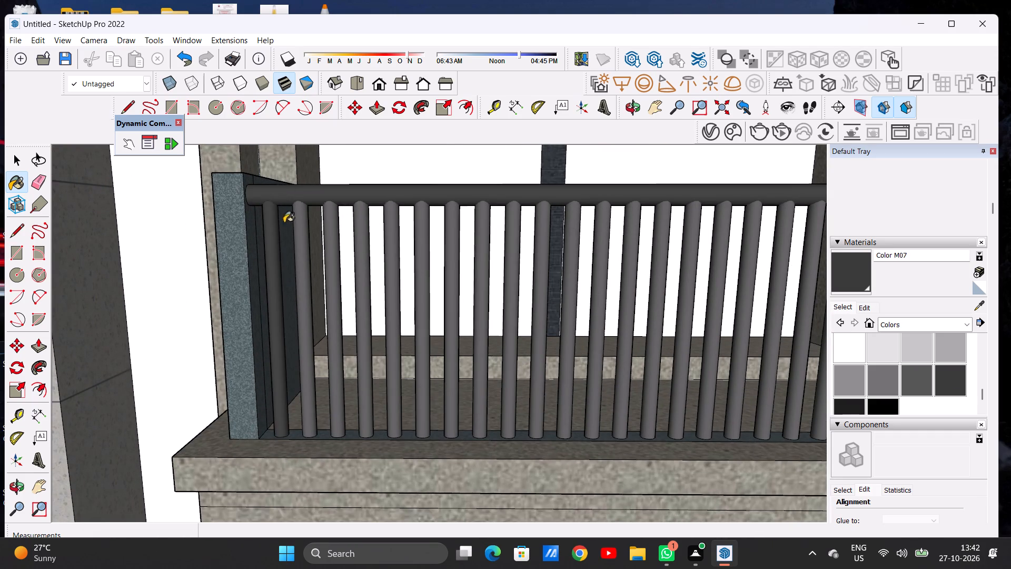
pyautogui.click(296, 215)
pyautogui.click(331, 217)
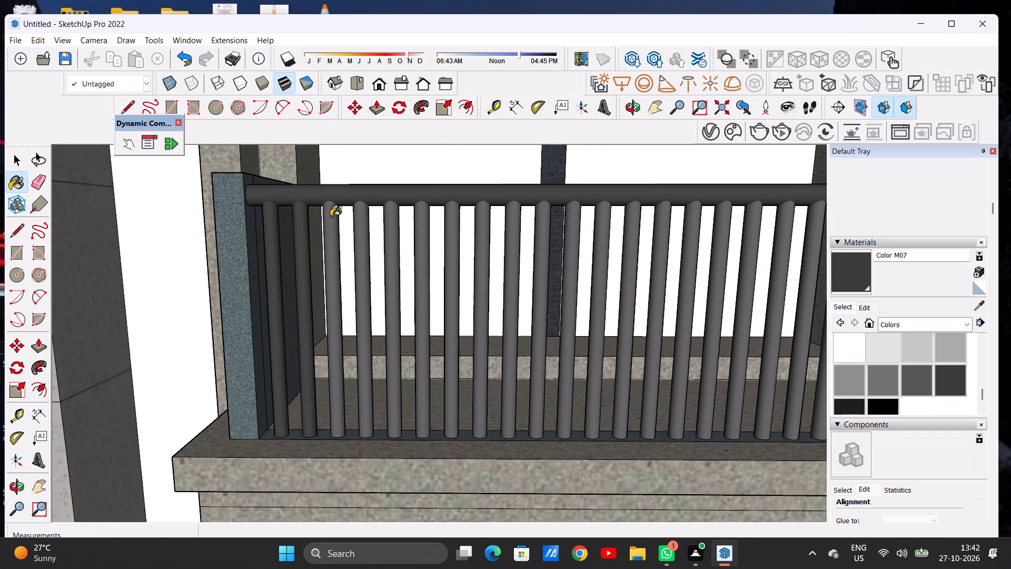
pyautogui.click(364, 219)
pyautogui.click(388, 220)
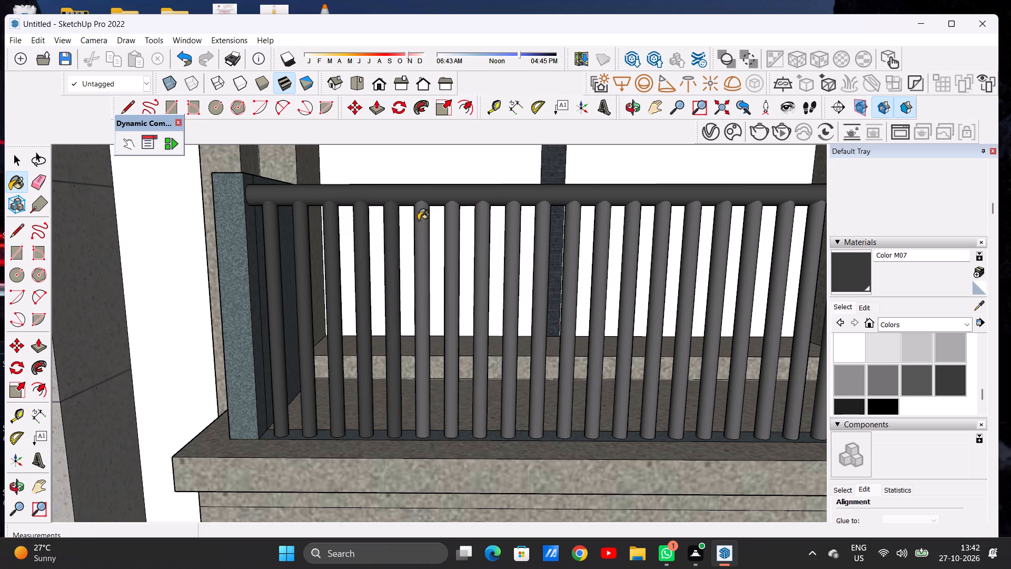
# Repaint the next nine balusters of the lowest balcony with Color M07, continuing rightward past the window's centre crossbar.
pyautogui.click(420, 221)
pyautogui.click(451, 222)
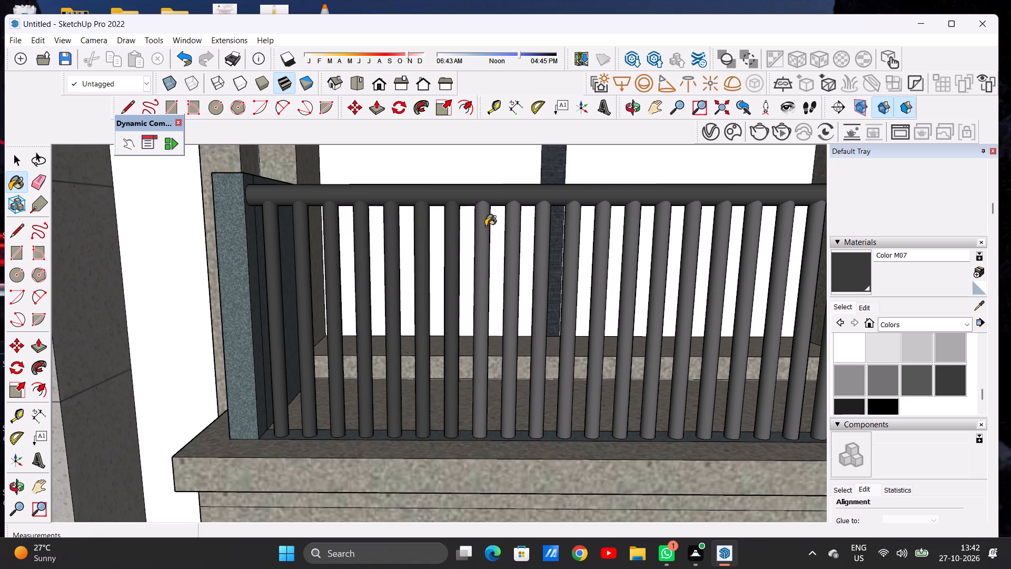
pyautogui.click(485, 227)
pyautogui.click(516, 227)
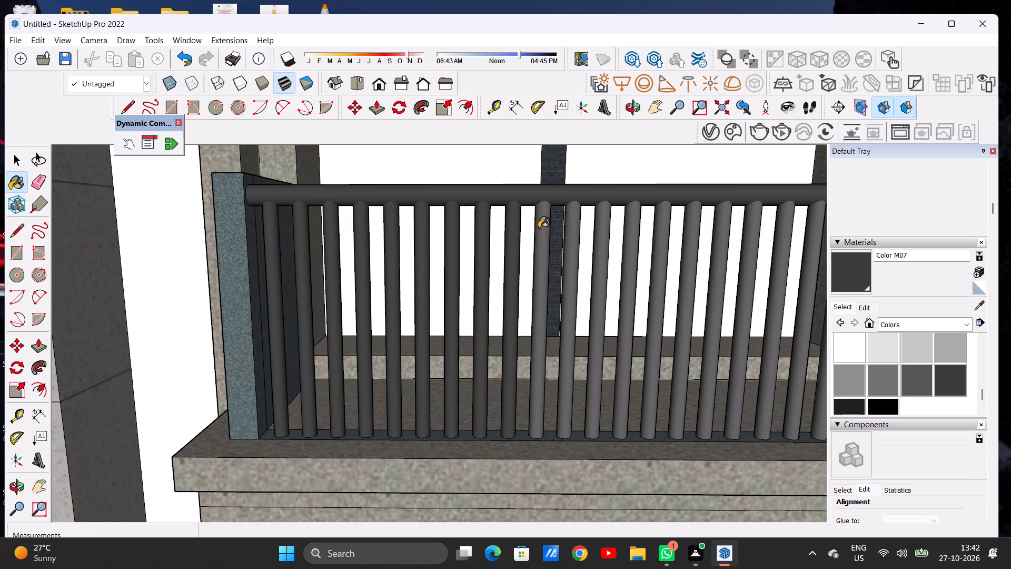
pyautogui.click(539, 228)
pyautogui.scroll(-7, 277, 251)
pyautogui.scroll(6, 446, 246)
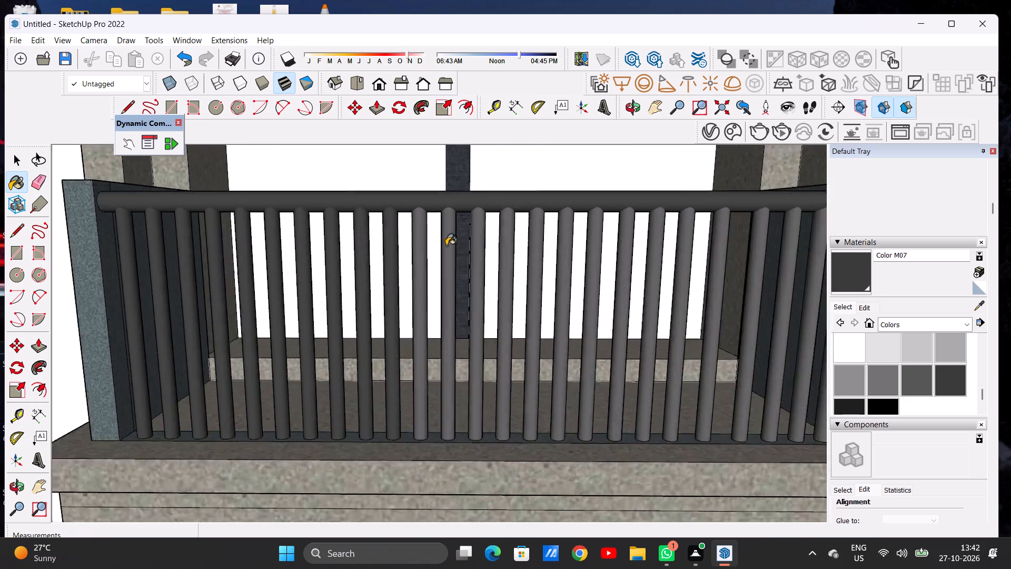
pyautogui.scroll(5, 446, 246)
pyautogui.click(401, 255)
pyautogui.click(462, 249)
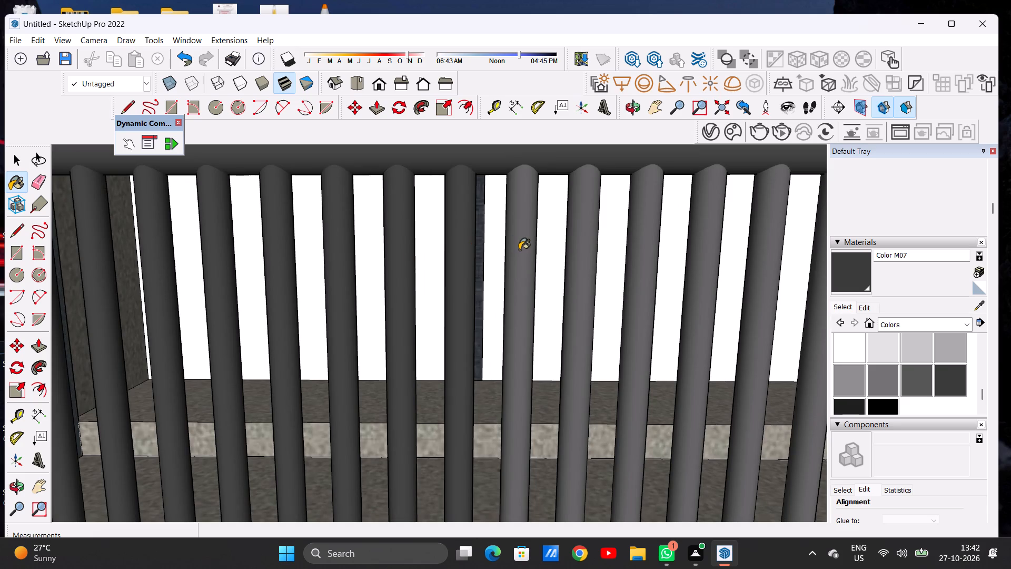
pyautogui.click(521, 250)
pyautogui.click(579, 251)
# Repaint the remaining eleven balusters of the lowest balcony with Color M07, up to the right side wall.
pyautogui.scroll(-4, 353, 252)
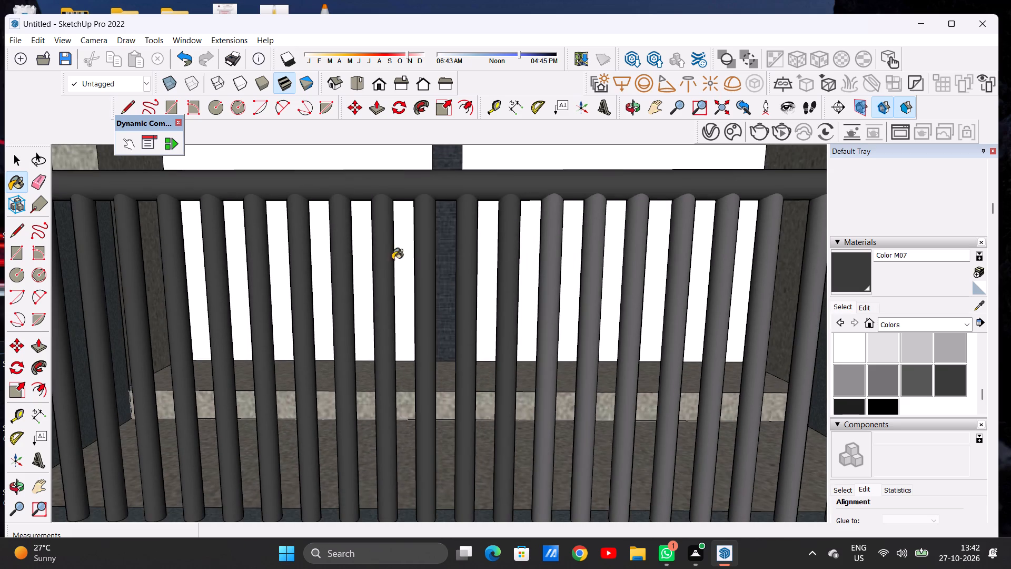
pyautogui.click(557, 259)
pyautogui.click(587, 257)
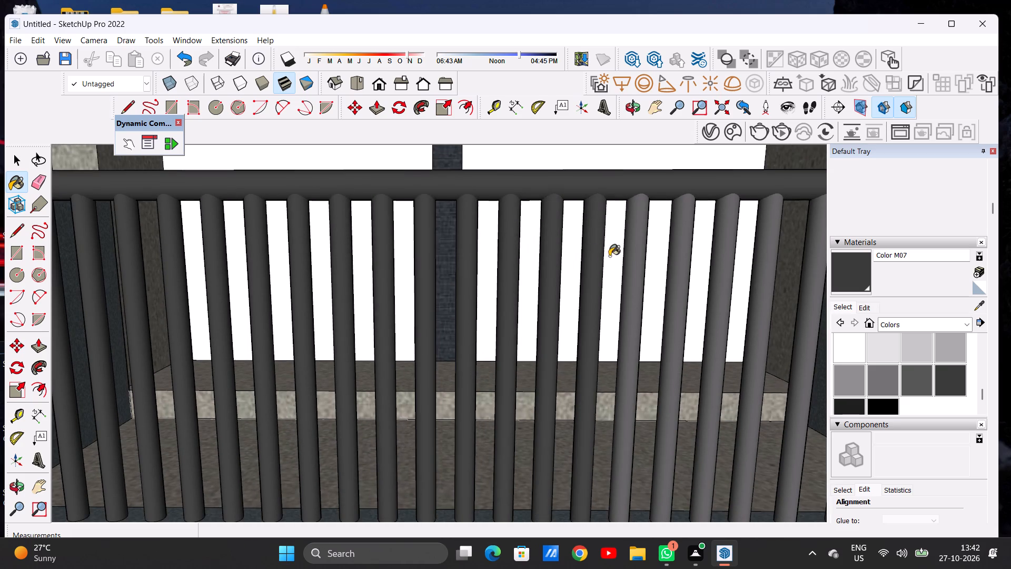
pyautogui.click(632, 254)
pyautogui.click(679, 255)
pyautogui.click(724, 256)
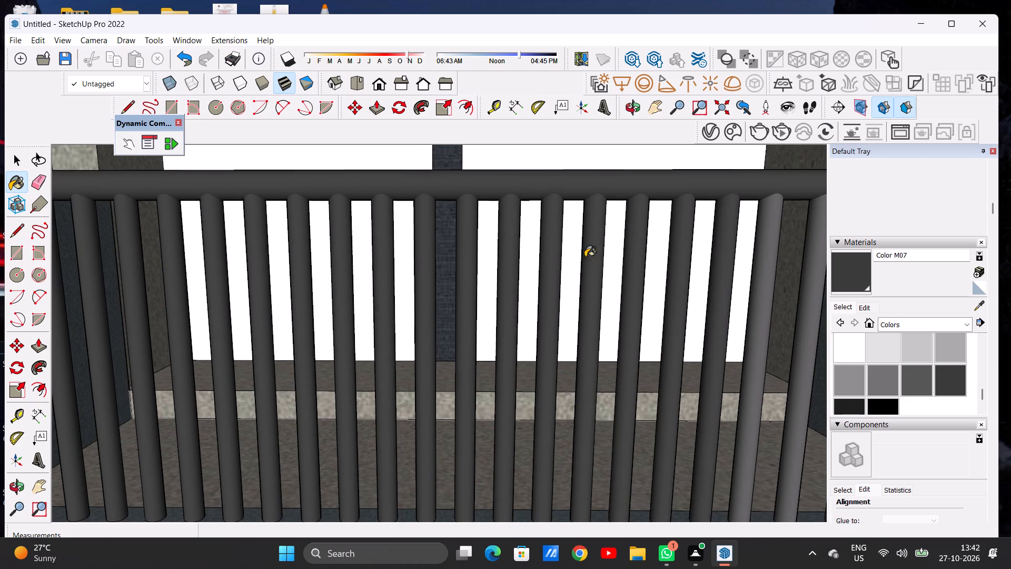
pyautogui.scroll(-8, 575, 259)
pyautogui.scroll(7, 670, 254)
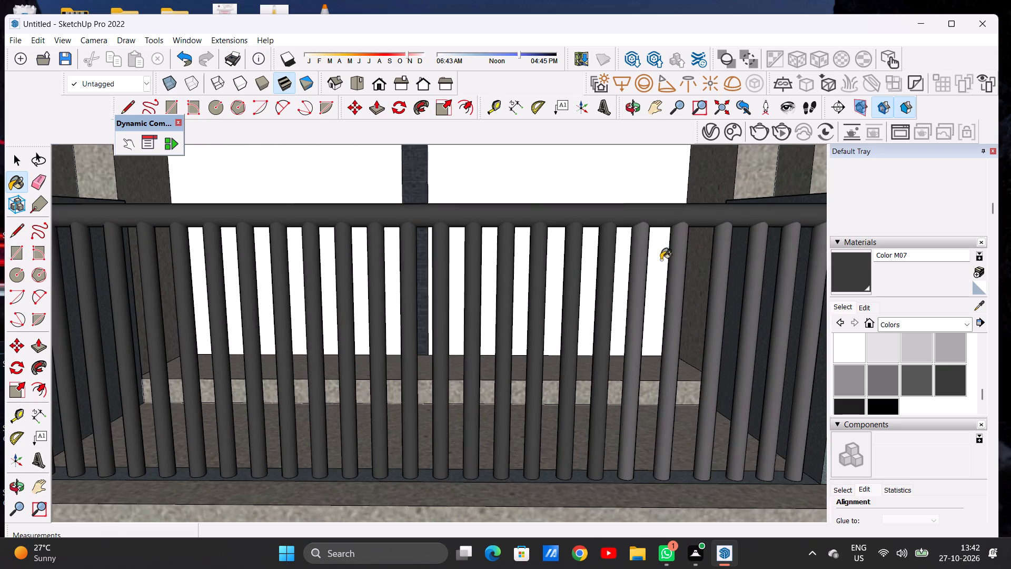
pyautogui.click(639, 273)
pyautogui.click(680, 270)
pyautogui.click(718, 270)
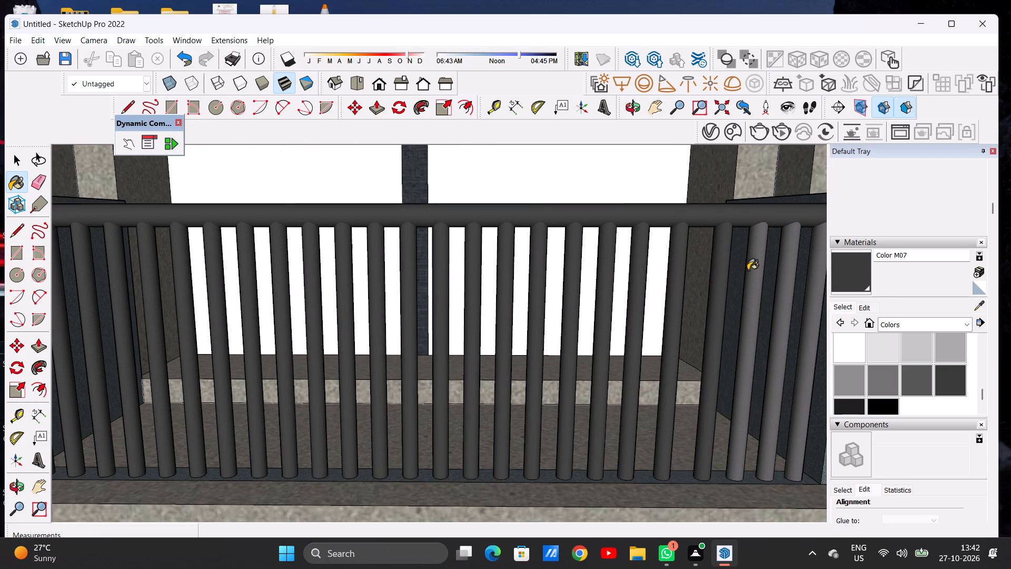
pyautogui.click(758, 270)
pyautogui.scroll(-6, 564, 277)
pyautogui.scroll(12, 686, 277)
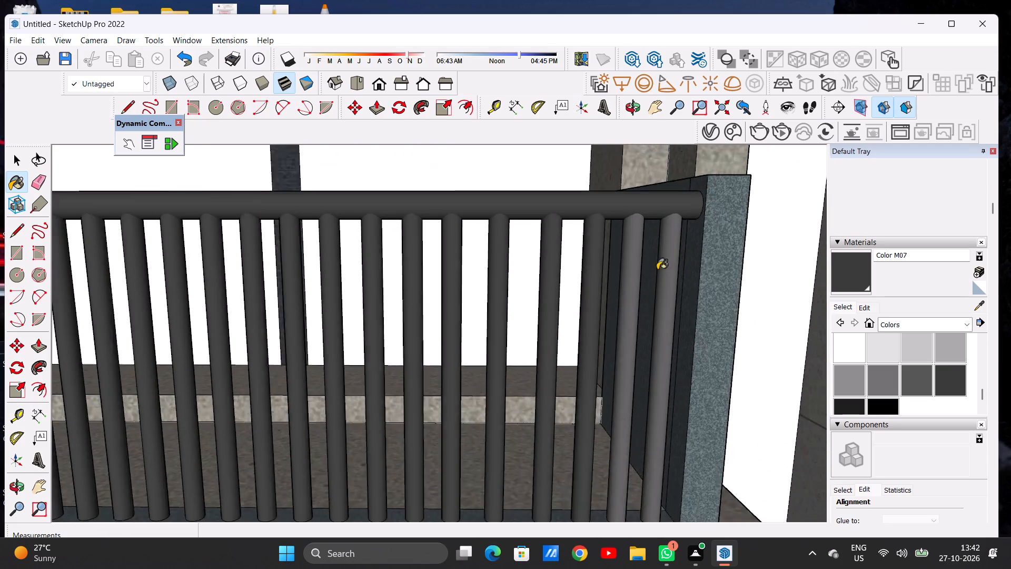
pyautogui.scroll(1, 657, 270)
pyautogui.click(624, 277)
pyautogui.click(672, 276)
pyautogui.scroll(-15, 621, 284)
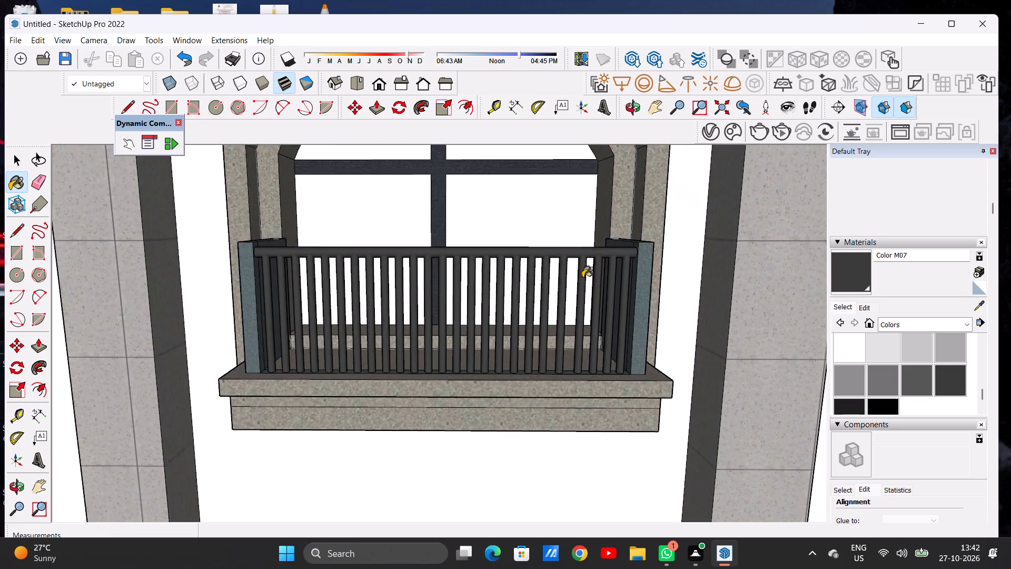
# Paint the middle balcony's handrail and its eight rightmost balusters with Color M07.
pyautogui.scroll(-3, 582, 278)
pyautogui.moveTo(540, 279); pyautogui.dragTo(535, 348, button='middle')
pyautogui.scroll(-5, 408, 333)
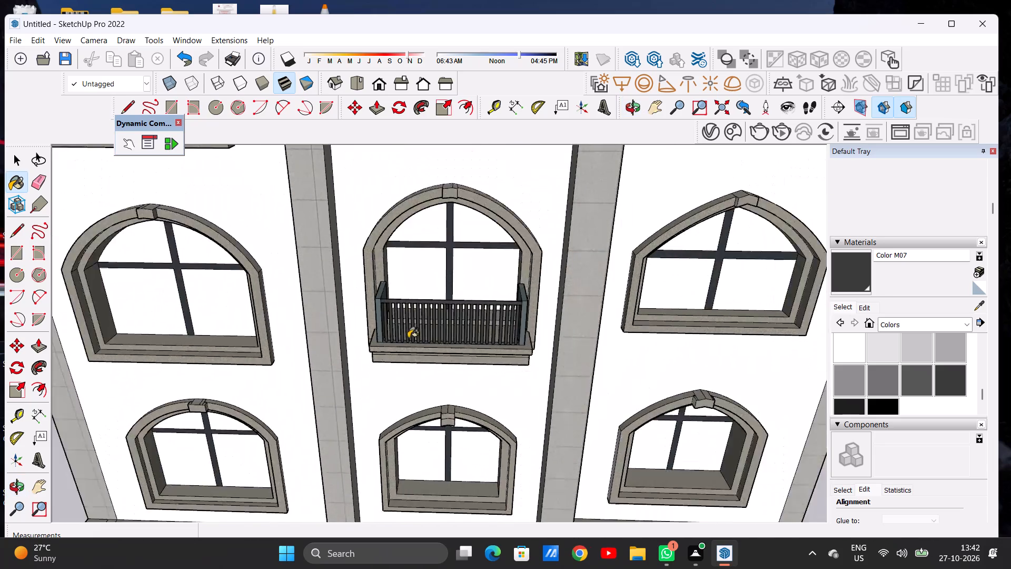
pyautogui.scroll(-5, 408, 338)
pyautogui.scroll(-9, 450, 295)
pyautogui.scroll(15, 460, 261)
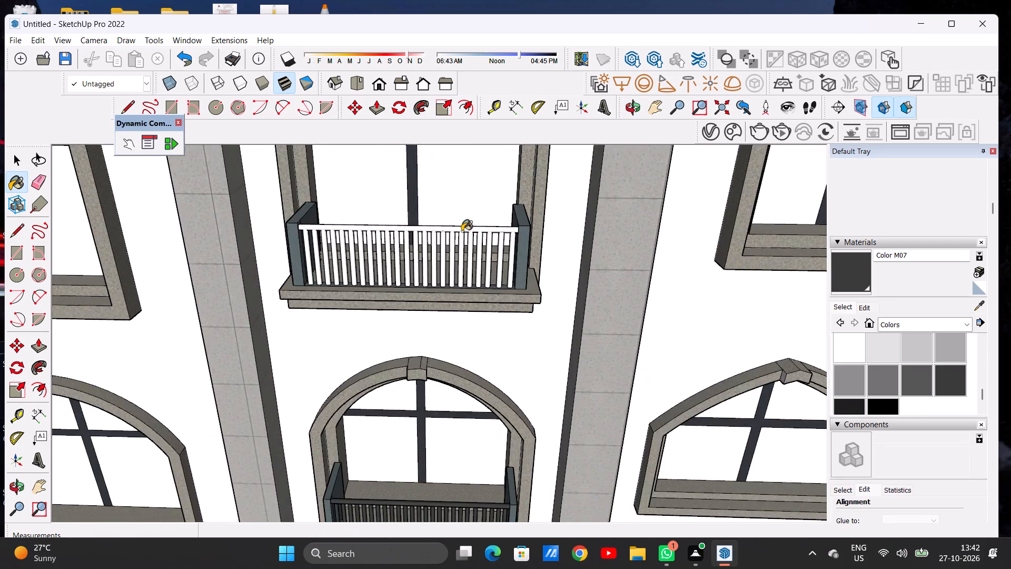
pyautogui.scroll(9, 462, 231)
pyautogui.moveTo(497, 253); pyautogui.dragTo(442, 267, button='middle')
pyautogui.scroll(5, 526, 249)
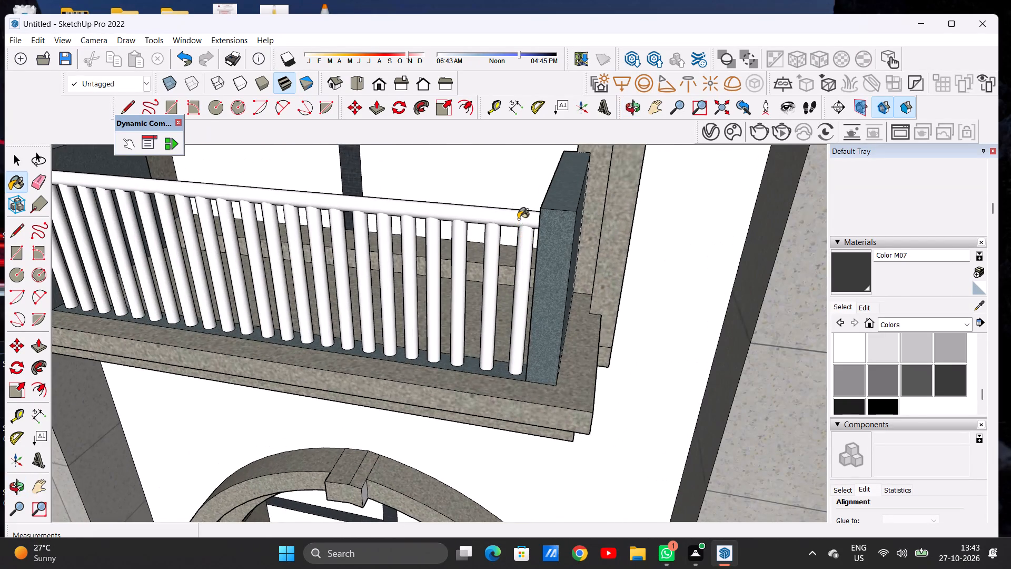
pyautogui.click(518, 219)
pyautogui.click(525, 243)
pyautogui.click(489, 253)
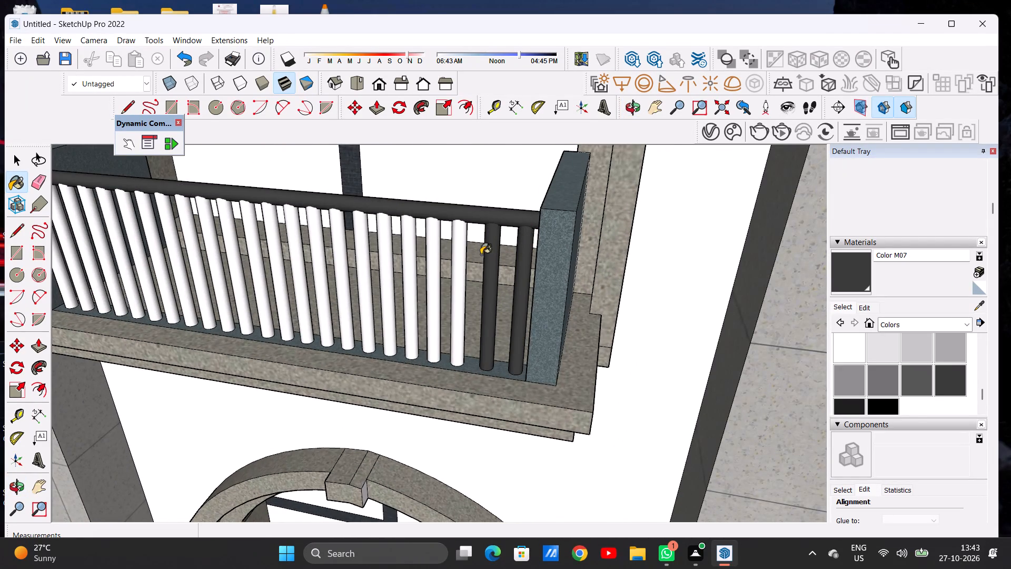
pyautogui.click(457, 258)
pyautogui.click(438, 262)
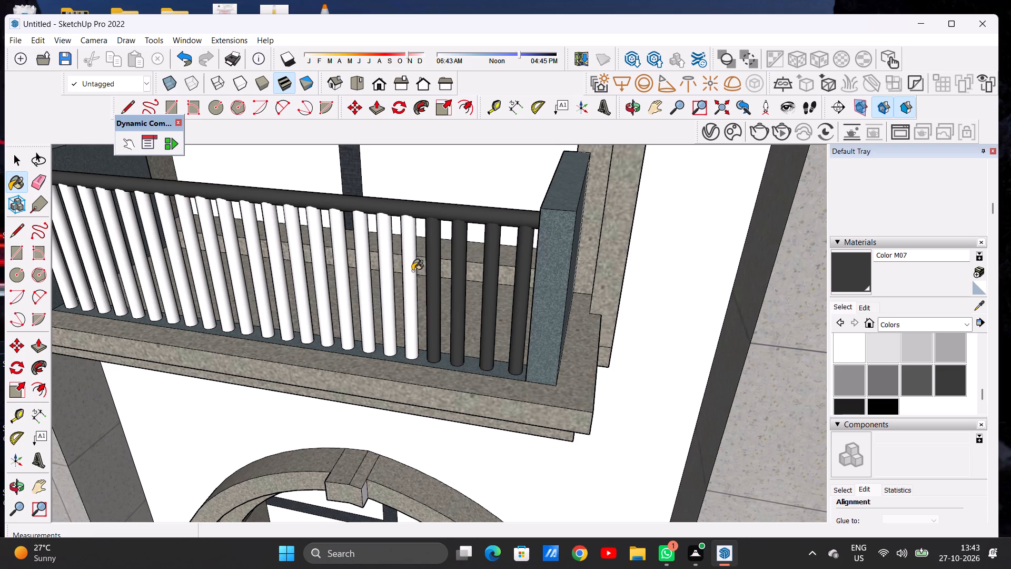
pyautogui.click(411, 271)
pyautogui.click(387, 278)
pyautogui.scroll(5, 362, 267)
pyautogui.click(362, 267)
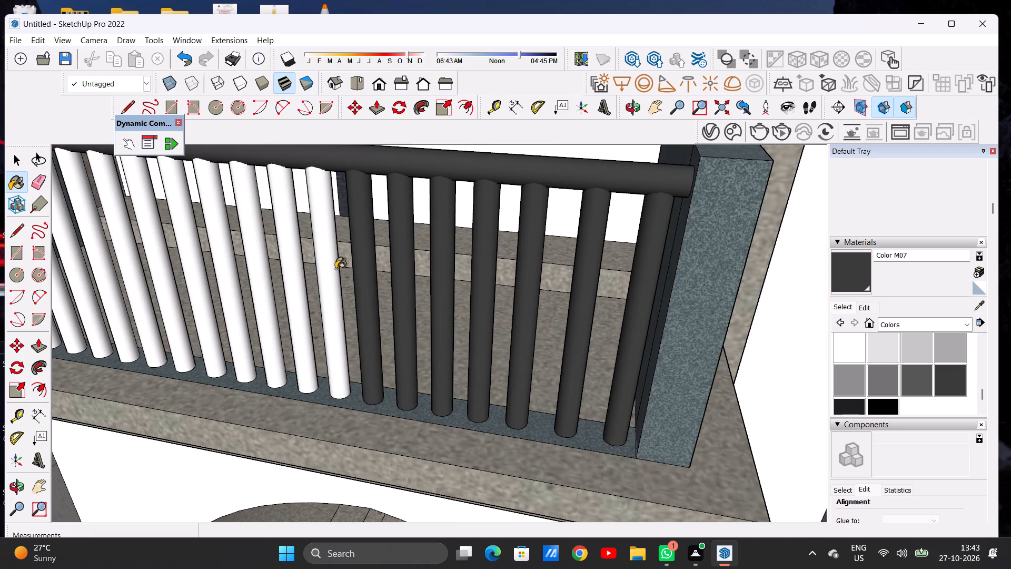
pyautogui.click(332, 270)
# Paint the next seven balusters of the middle balcony with Color M07, continuing leftward past the window's centre crossbar.
pyautogui.scroll(-11, 584, 294)
pyautogui.scroll(10, 511, 288)
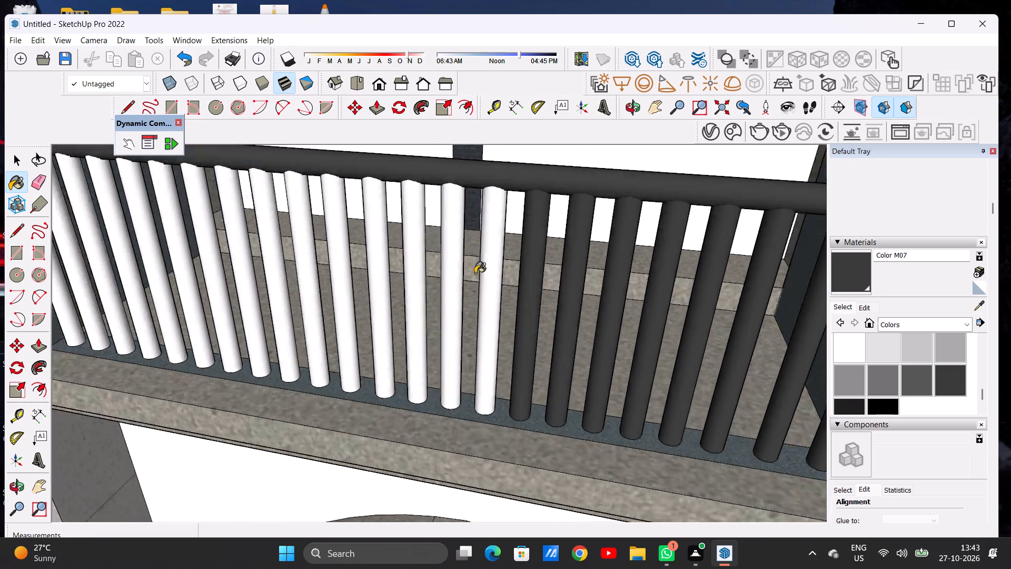
pyautogui.scroll(1, 475, 273)
pyautogui.click(488, 270)
pyautogui.click(446, 276)
pyautogui.click(391, 289)
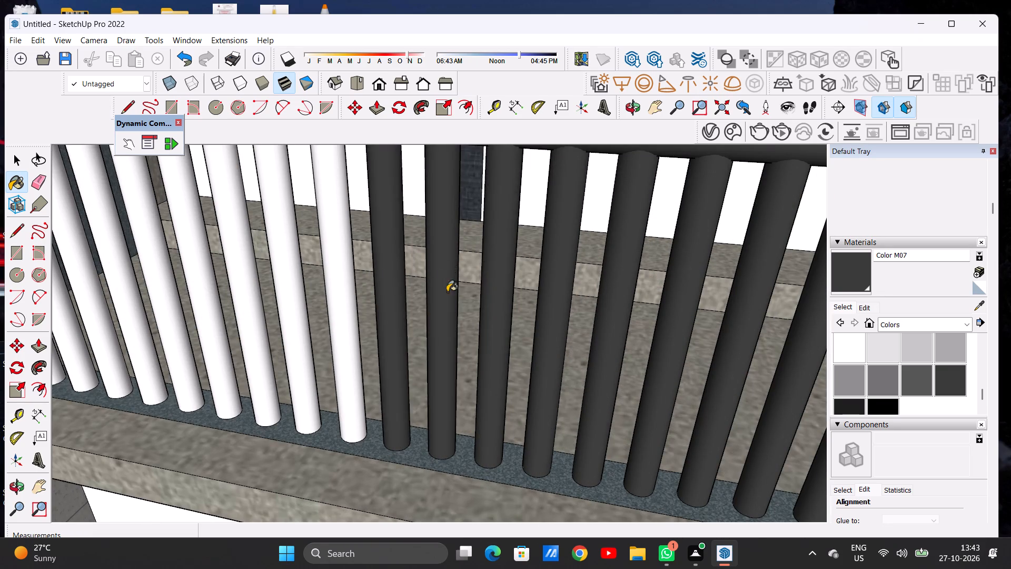
pyautogui.scroll(-14, 573, 284)
pyautogui.scroll(10, 483, 284)
pyautogui.scroll(-1, 563, 266)
pyautogui.scroll(3, 563, 266)
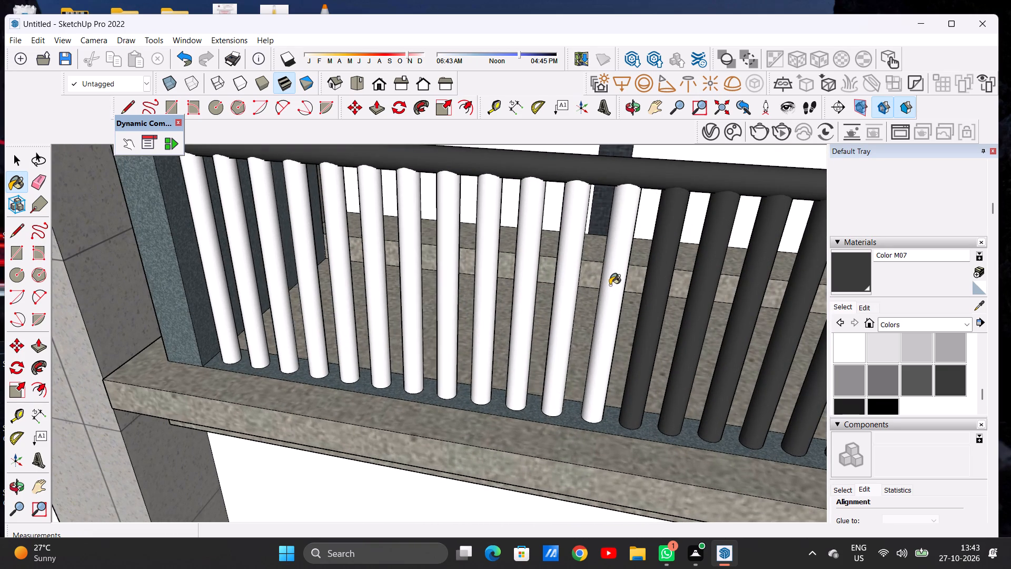
pyautogui.click(610, 285)
pyautogui.click(570, 288)
pyautogui.click(518, 297)
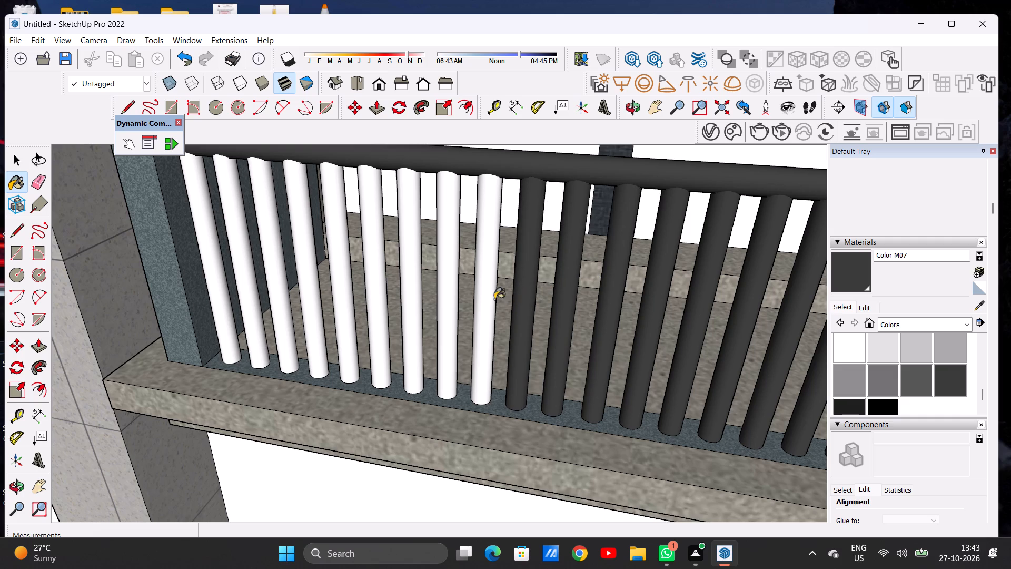
pyautogui.click(490, 300)
# Paint the remaining eight balusters at the left end of the middle balcony with Color M07.
pyautogui.scroll(-5, 599, 291)
pyautogui.scroll(1, 474, 290)
pyautogui.scroll(-1, 474, 290)
pyautogui.scroll(4, 473, 290)
pyautogui.click(520, 290)
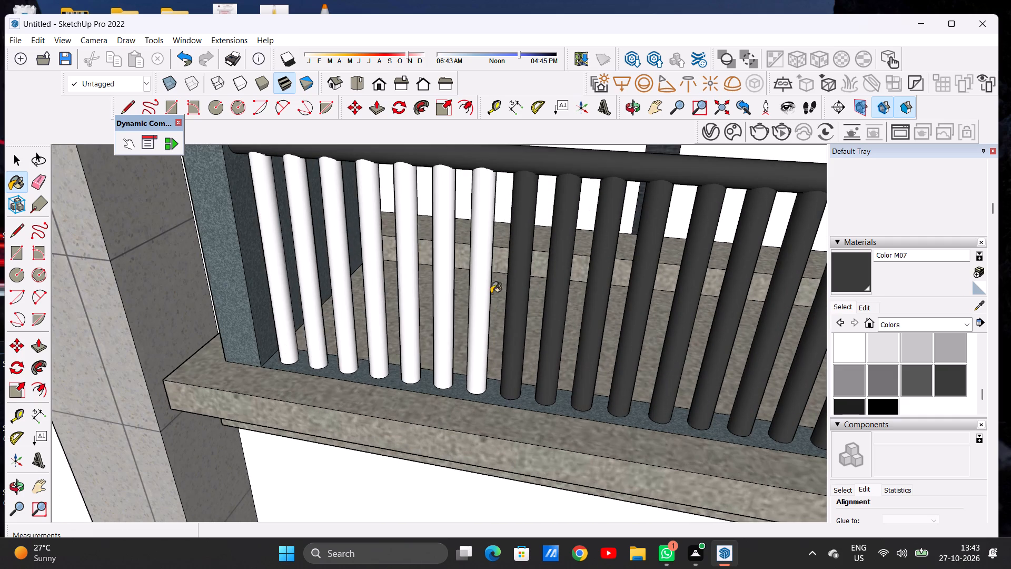
pyautogui.click(478, 293)
pyautogui.click(446, 297)
pyautogui.click(411, 298)
pyautogui.click(370, 299)
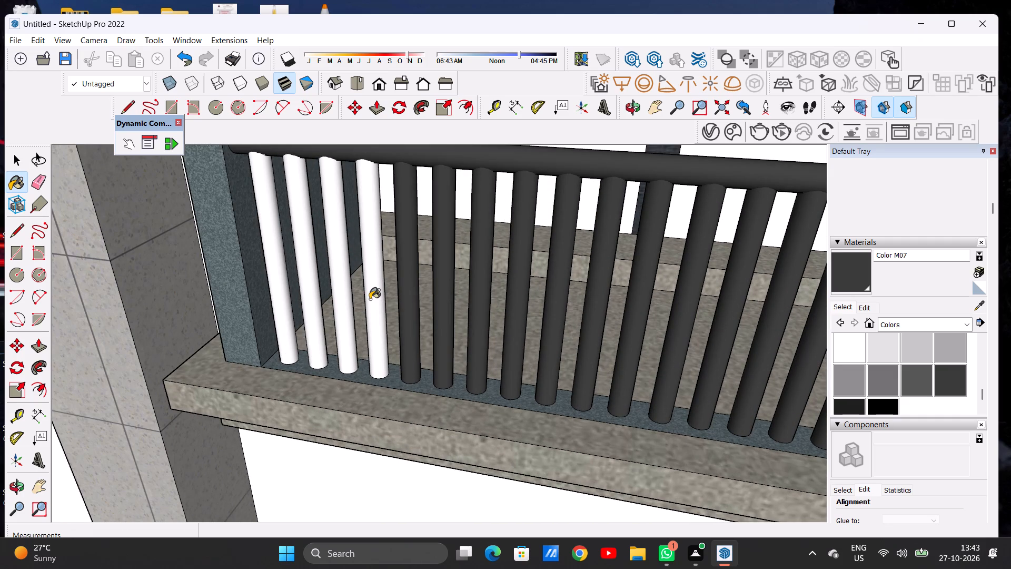
pyautogui.click(341, 303)
pyautogui.click(309, 303)
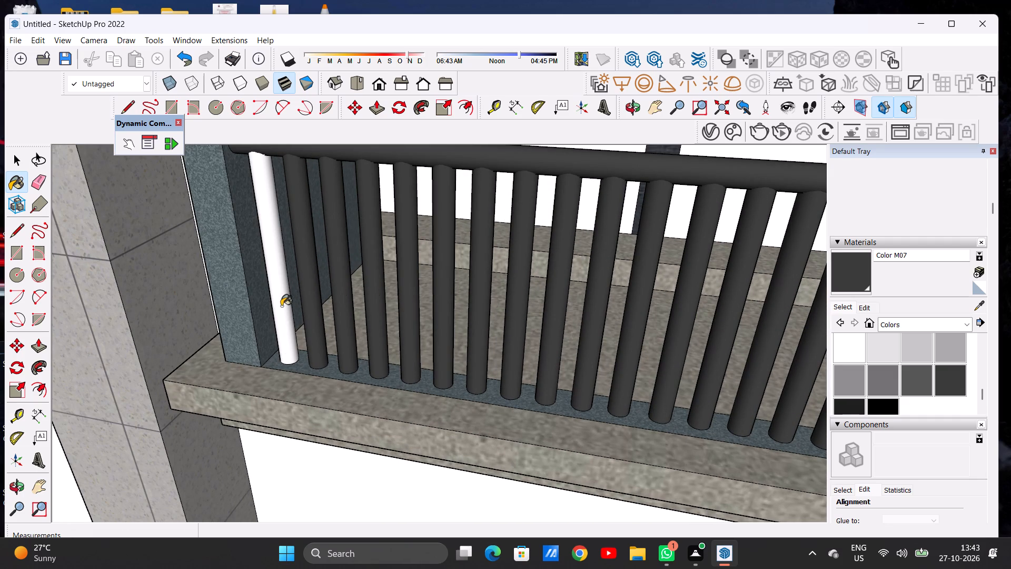
pyautogui.click(281, 306)
# Paint the top balcony's handrail and its seven rightmost balusters with Color M07.
pyautogui.scroll(-20, 421, 316)
pyautogui.scroll(-2, 421, 316)
pyautogui.moveTo(510, 297); pyautogui.dragTo(569, 208, button='middle')
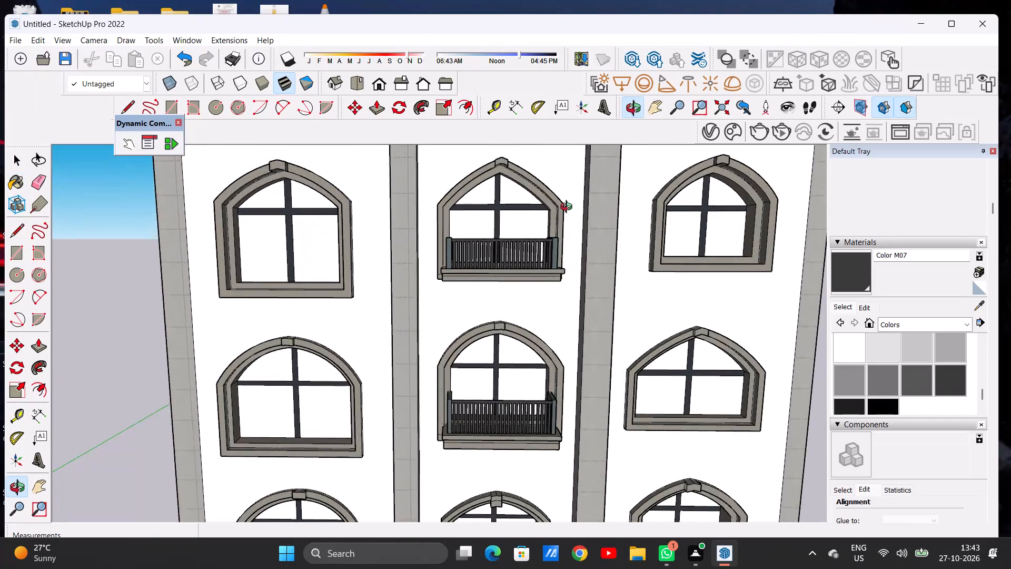
pyautogui.moveTo(569, 208); pyautogui.dragTo(559, 200, button='middle')
pyautogui.scroll(-15, 463, 253)
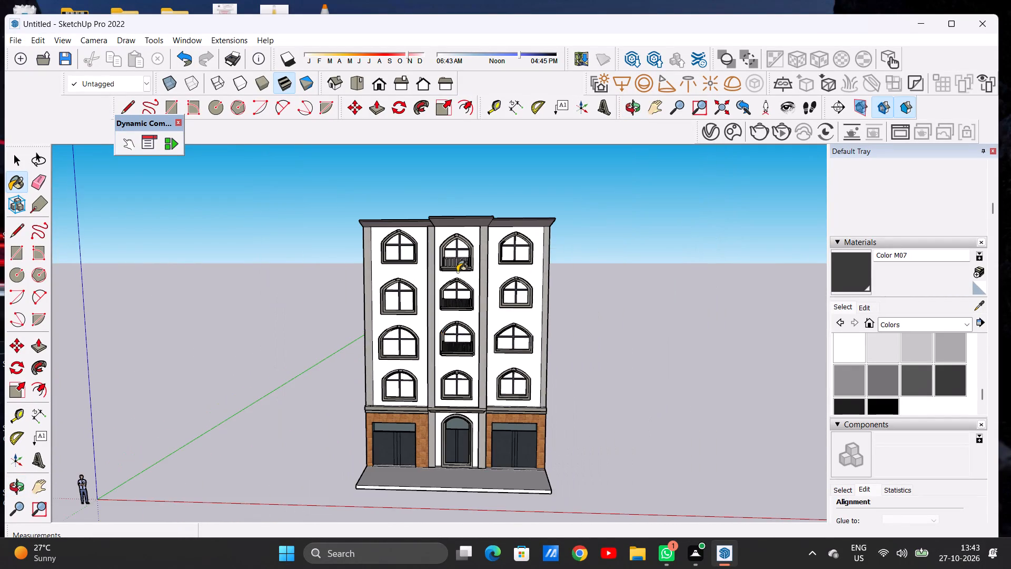
pyautogui.scroll(11, 457, 272)
pyautogui.scroll(-1, 467, 261)
pyautogui.scroll(5, 467, 261)
pyautogui.scroll(-1, 483, 263)
pyautogui.scroll(5, 483, 263)
pyautogui.moveTo(491, 263); pyautogui.dragTo(423, 324, button='middle')
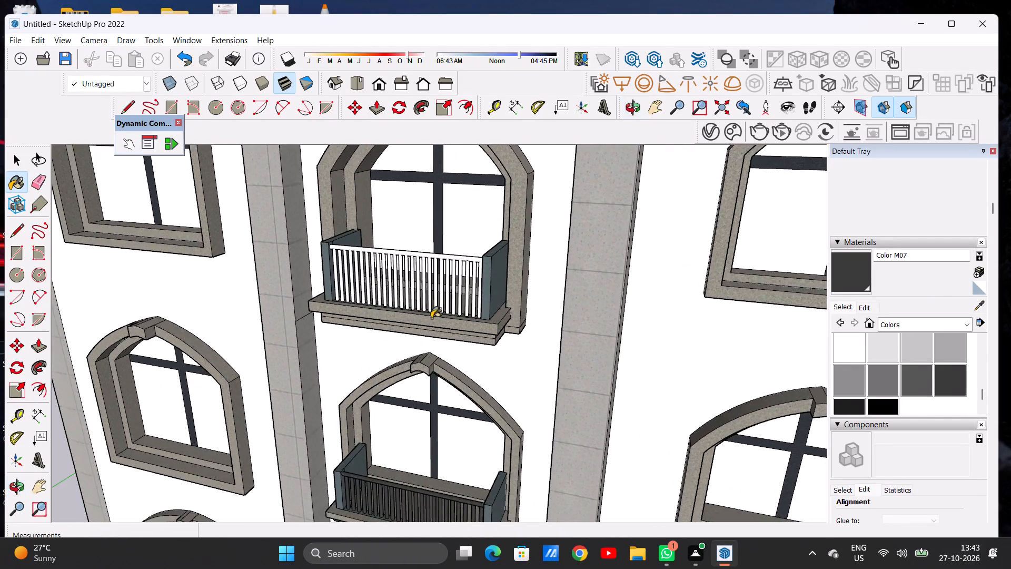
pyautogui.scroll(14, 467, 286)
pyautogui.click(504, 182)
pyautogui.click(517, 212)
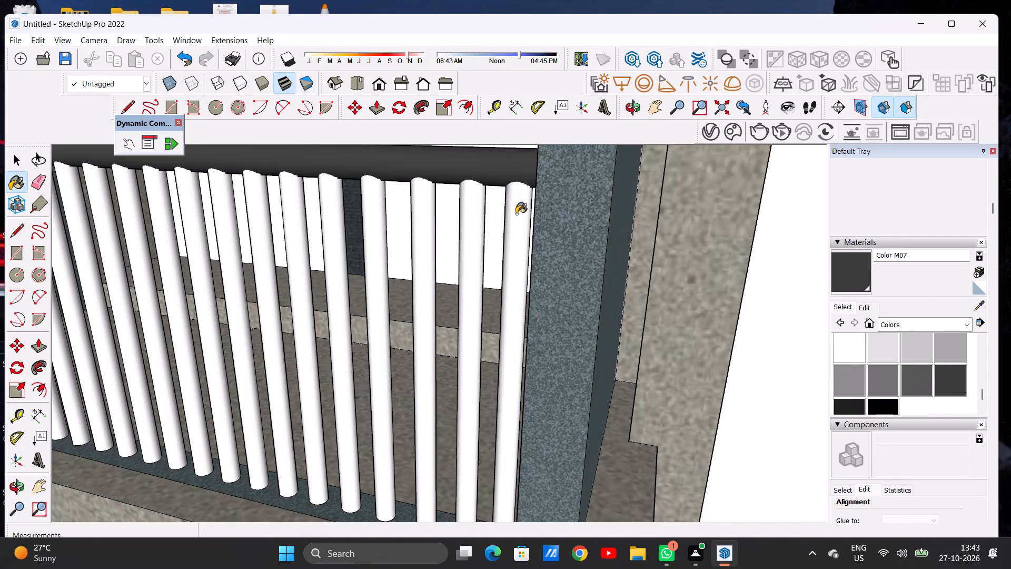
pyautogui.click(473, 239)
pyautogui.click(415, 252)
pyautogui.click(374, 264)
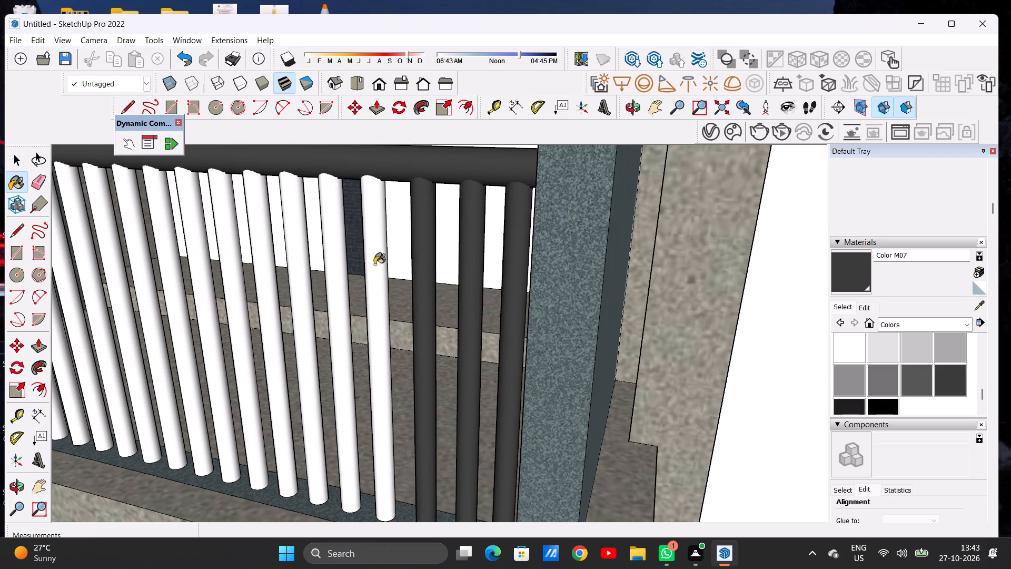
pyautogui.scroll(-12, 504, 256)
pyautogui.scroll(13, 478, 254)
pyautogui.click(468, 240)
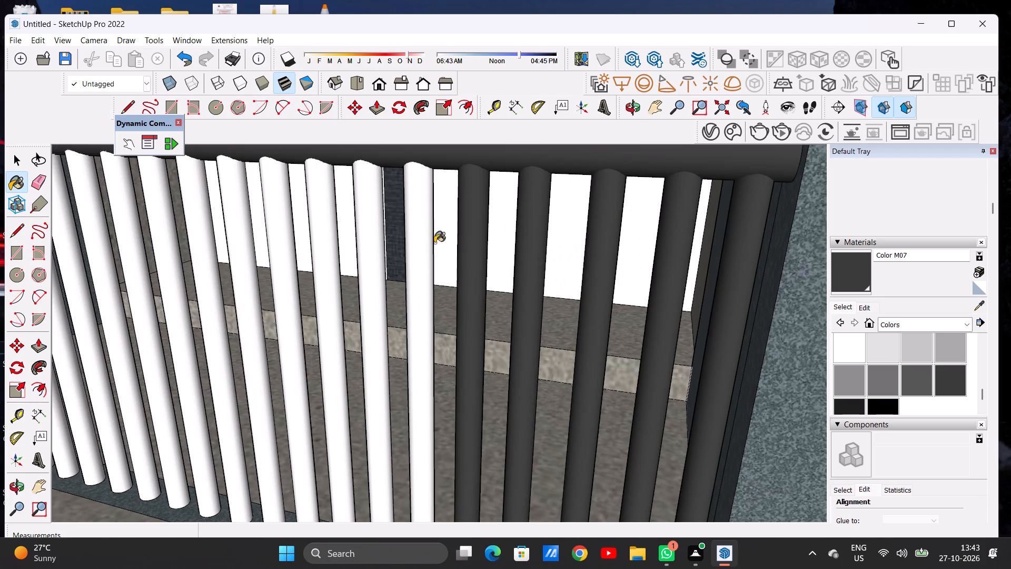
pyautogui.click(411, 251)
pyautogui.click(363, 259)
# Paint the next six balusters of the top balcony with Color M07, continuing leftward past the window's centre crossbar.
pyautogui.scroll(-16, 516, 263)
pyautogui.scroll(5, 451, 259)
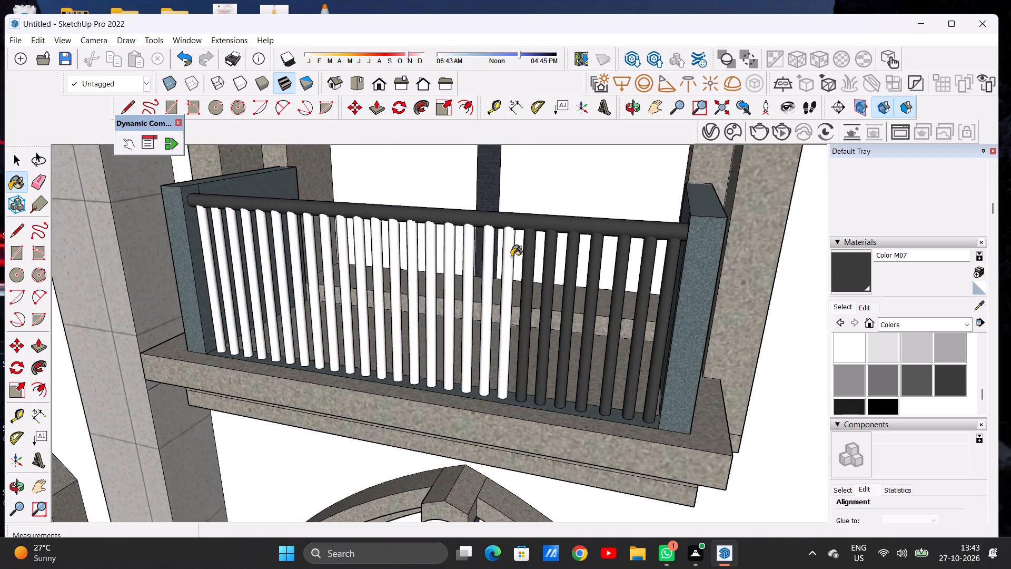
pyautogui.scroll(3, 511, 257)
pyautogui.click(507, 259)
pyautogui.click(473, 264)
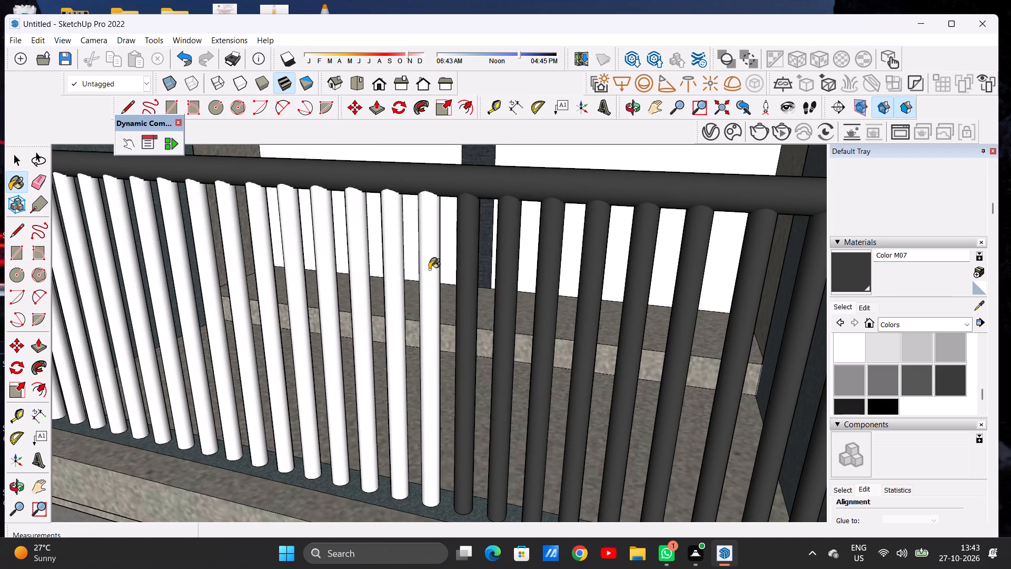
pyautogui.click(429, 269)
pyautogui.click(382, 270)
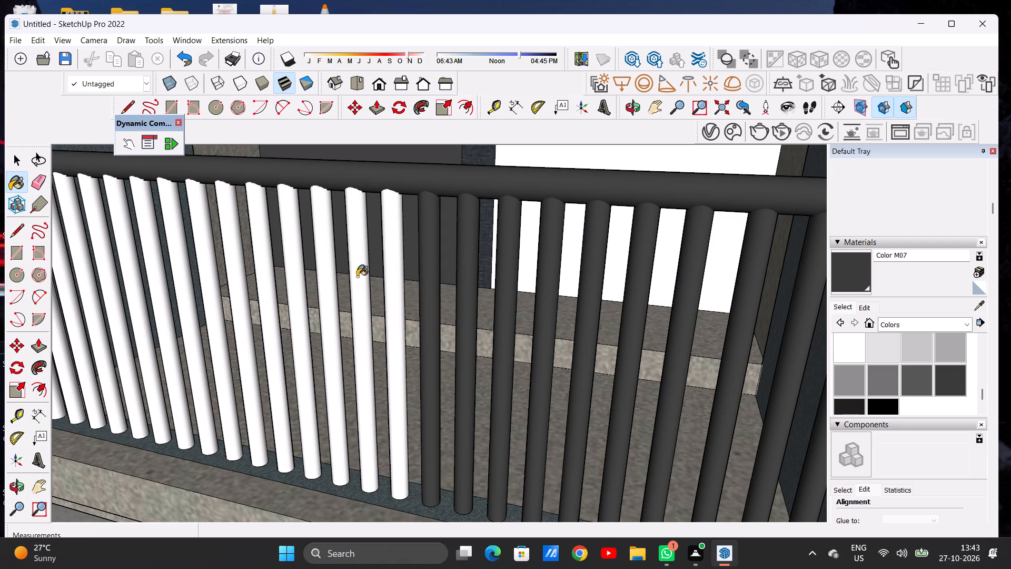
pyautogui.hotkey('ctrl', 'z')
pyautogui.scroll(-6, 439, 274)
pyautogui.scroll(4, 427, 266)
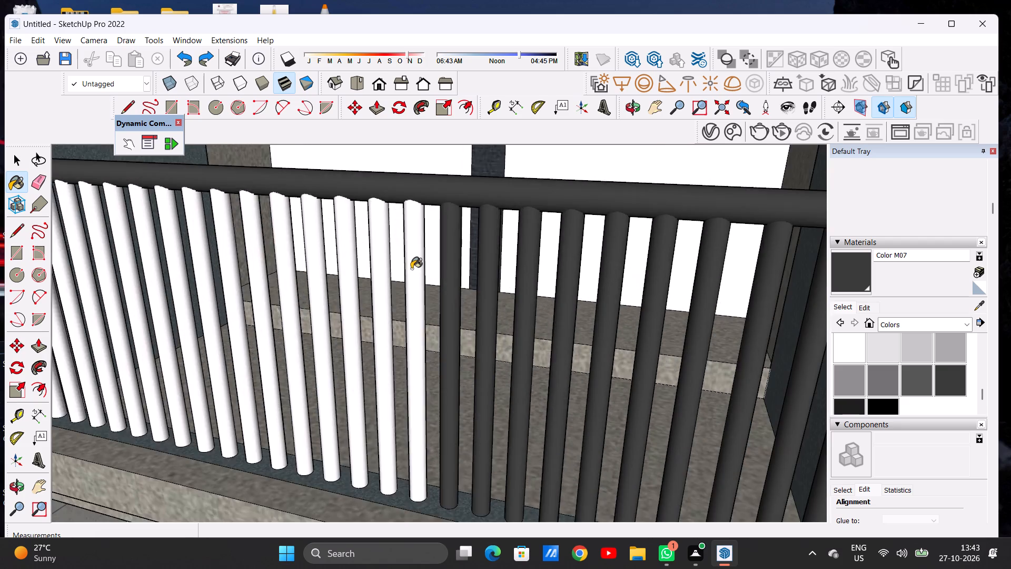
pyautogui.scroll(7, 411, 269)
pyautogui.click(411, 269)
pyautogui.click(365, 295)
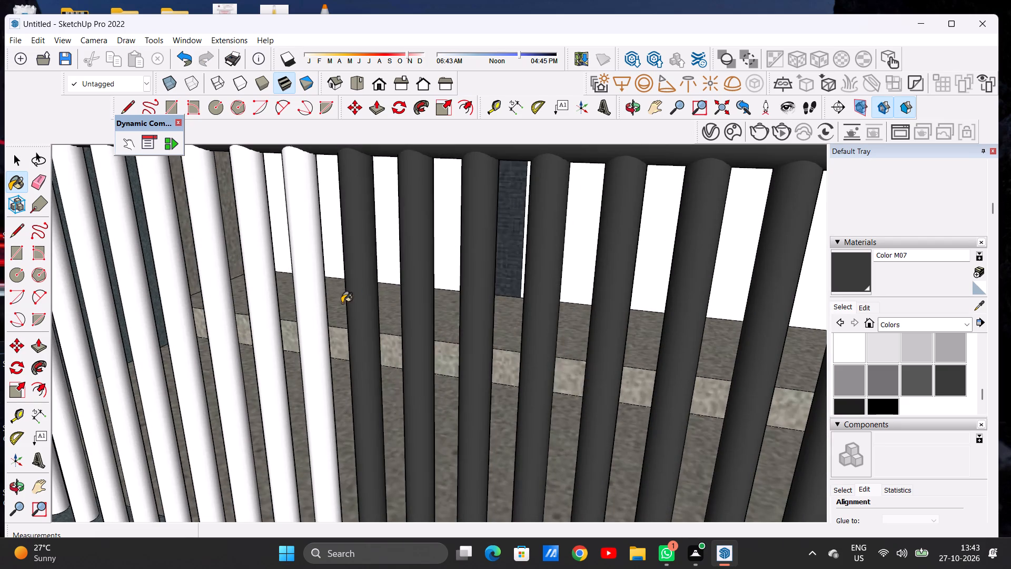
pyautogui.click(315, 312)
# Paint the next seven balusters of the top balcony with Color M07, leaving only the six at the left end.
pyautogui.scroll(-14, 487, 299)
pyautogui.scroll(6, 421, 295)
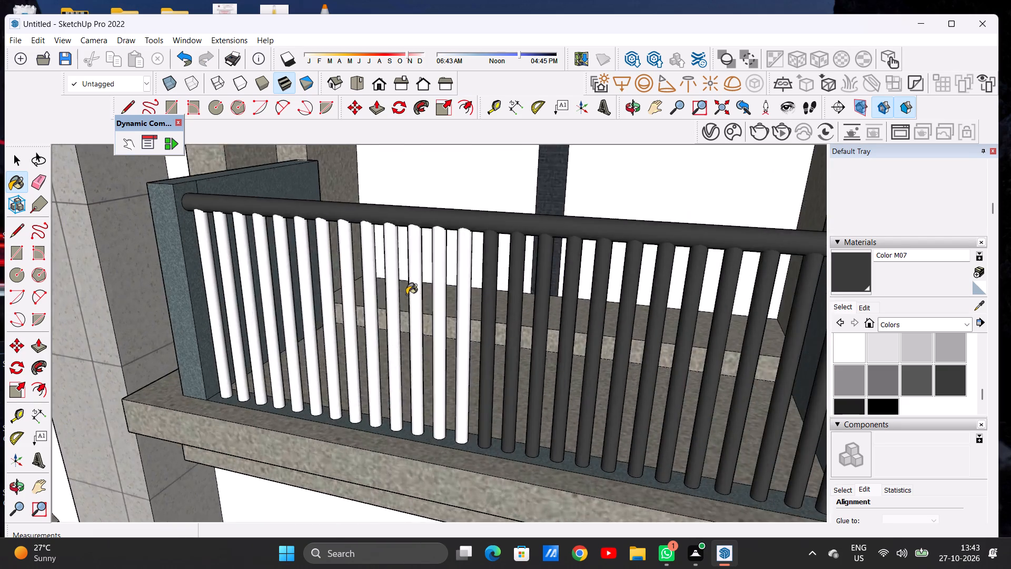
pyautogui.scroll(3, 407, 295)
pyautogui.scroll(-1, 407, 290)
pyautogui.scroll(2, 407, 290)
pyautogui.click(557, 287)
pyautogui.click(484, 304)
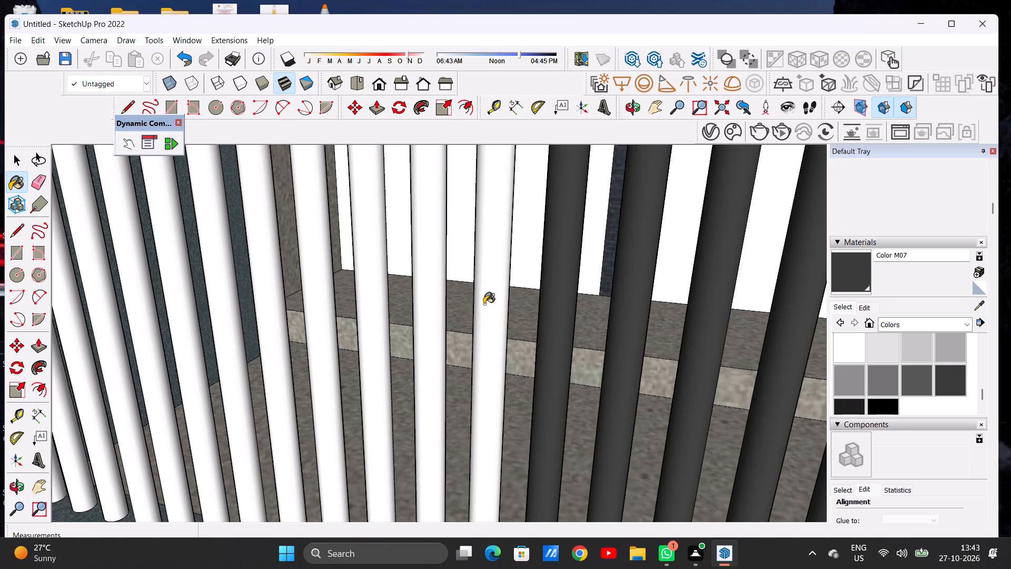
pyautogui.click(432, 309)
pyautogui.click(377, 315)
pyautogui.scroll(-15, 443, 300)
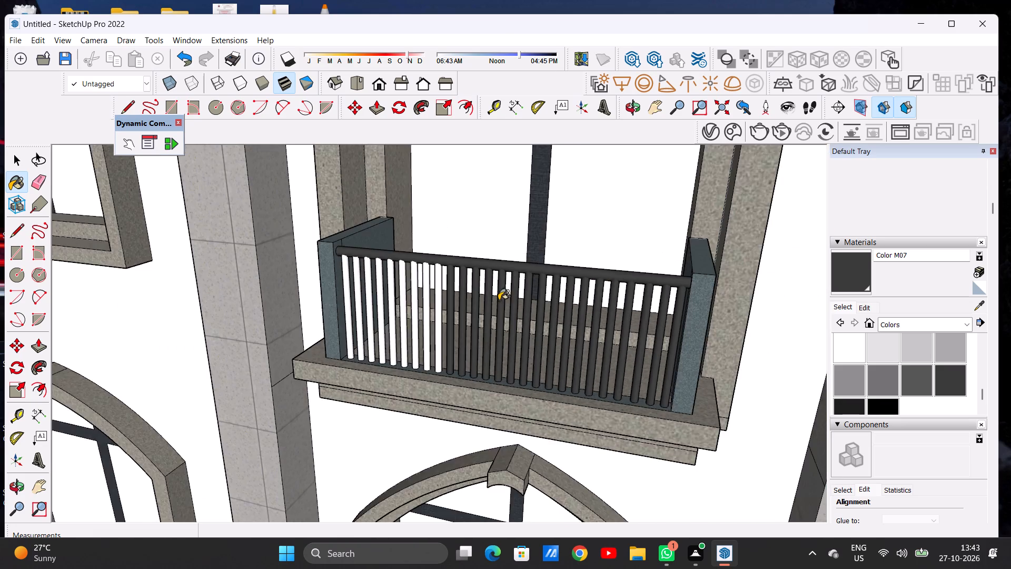
pyautogui.scroll(12, 411, 292)
pyautogui.click(498, 279)
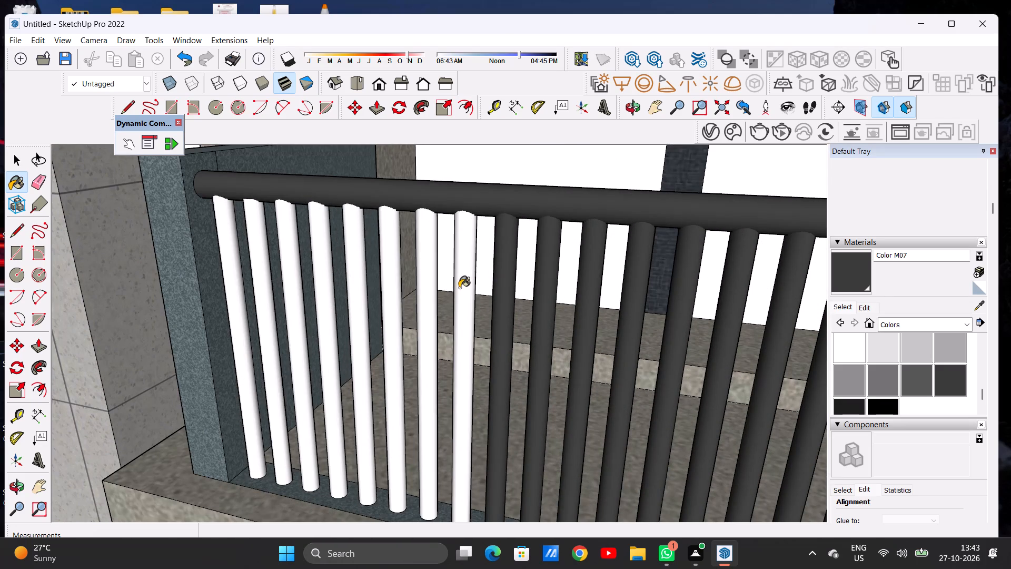
pyautogui.click(459, 288)
pyautogui.click(427, 293)
# Paint the remaining six balusters at the left end of the top balcony with Color M07.
pyautogui.scroll(-6, 485, 297)
pyautogui.scroll(8, 373, 284)
pyautogui.click(308, 272)
pyautogui.click(345, 261)
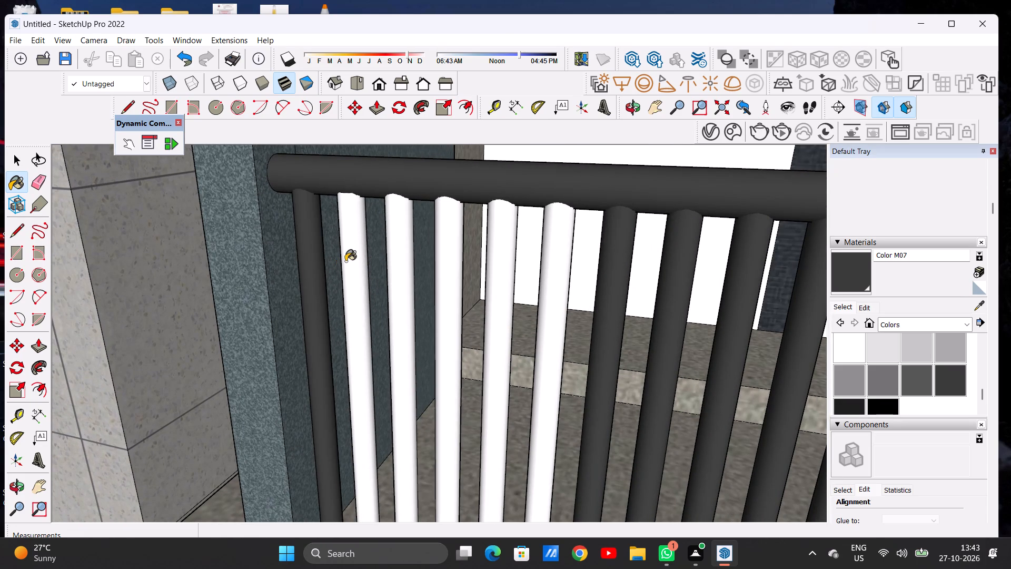
pyautogui.click(398, 261)
pyautogui.click(442, 261)
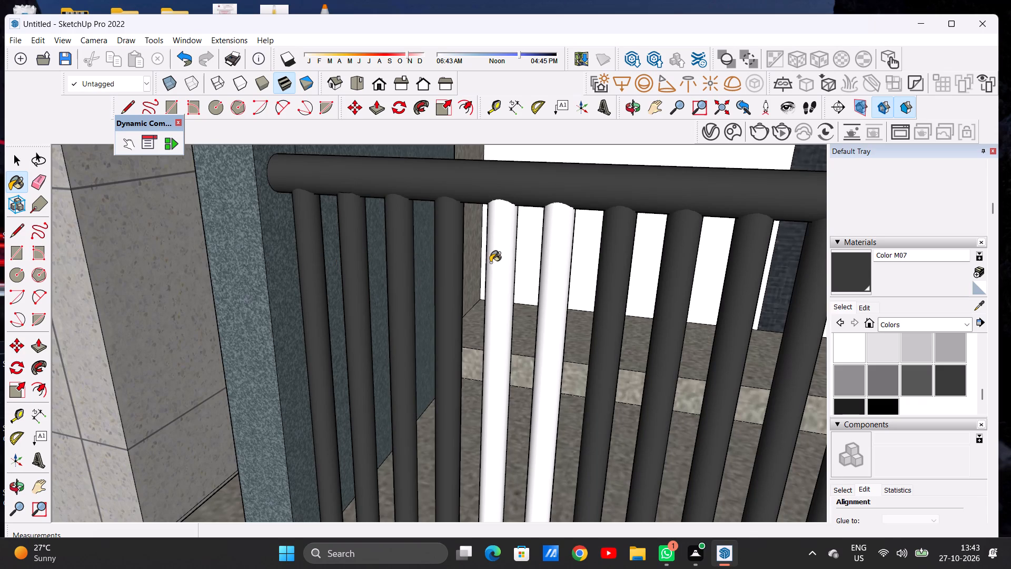
pyautogui.click(490, 262)
pyautogui.click(556, 264)
pyautogui.press('space')
# Examine the three balcony railings and the whole facade from several angles and distances for missed or unpainted parts.
pyautogui.scroll(-4, 471, 289)
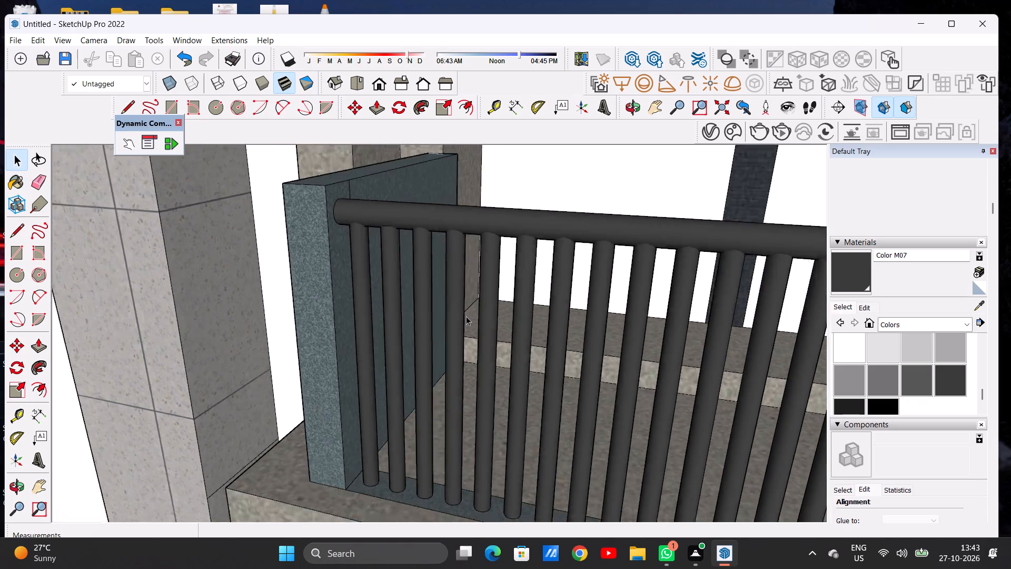
pyautogui.scroll(-18, 466, 316)
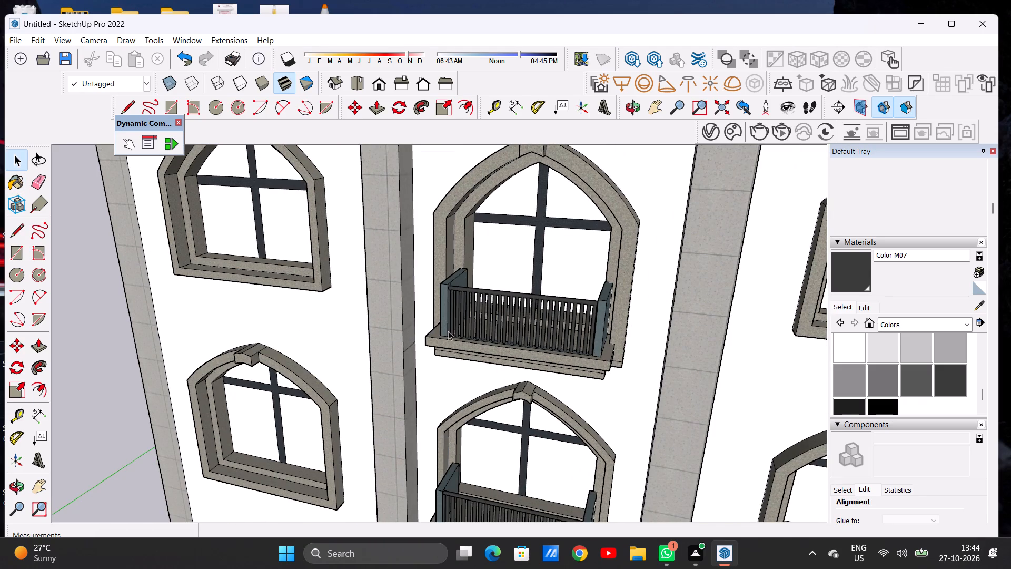
pyautogui.scroll(12, 499, 312)
pyautogui.middleClick(604, 302)
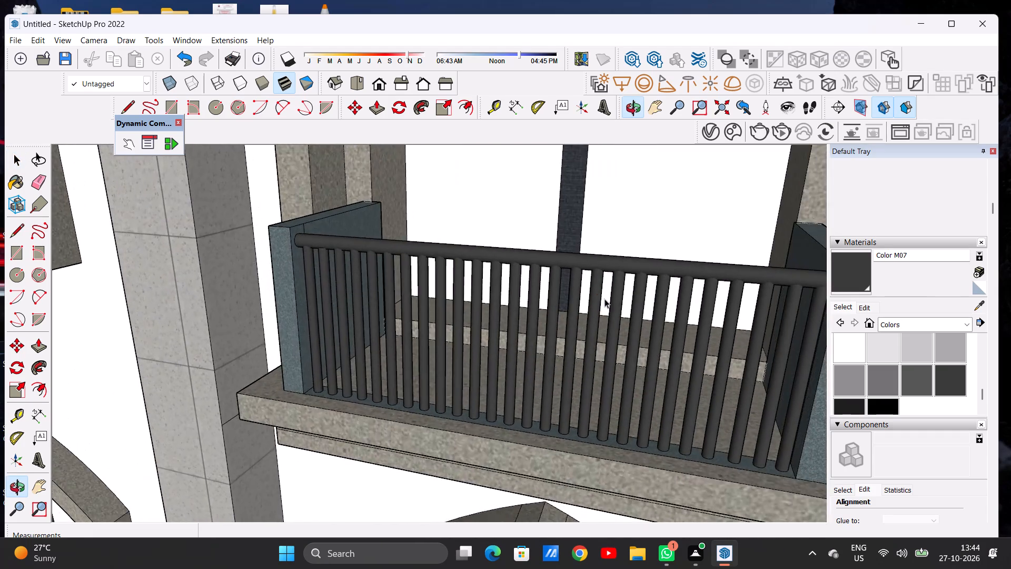
pyautogui.scroll(-16, 553, 308)
pyautogui.scroll(1, 551, 286)
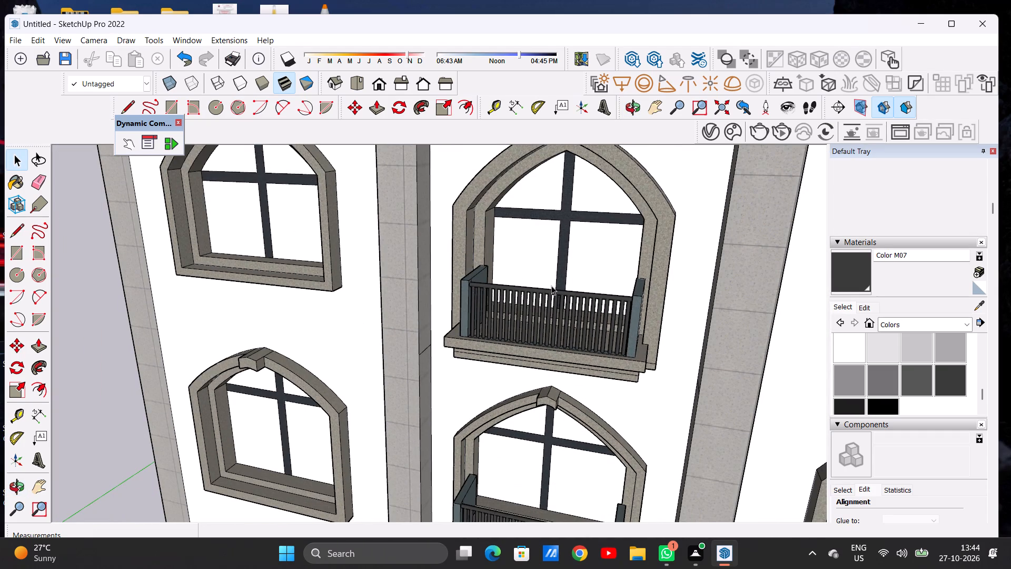
pyautogui.scroll(-15, 551, 286)
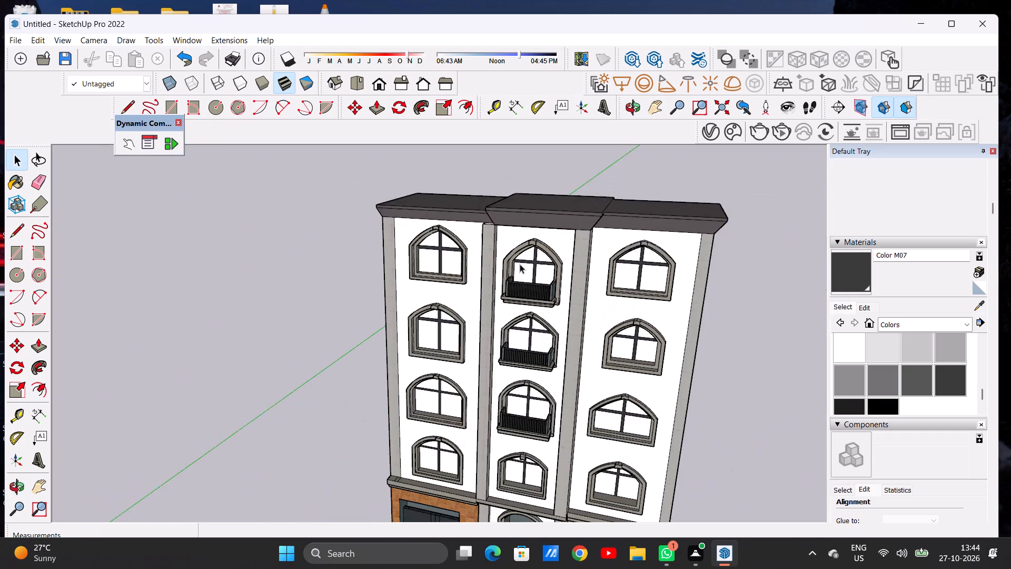
pyautogui.scroll(-1, 520, 264)
pyautogui.scroll(14, 529, 327)
pyautogui.moveTo(547, 344); pyautogui.dragTo(563, 311, button='middle')
pyautogui.scroll(-1, 560, 272)
pyautogui.scroll(1, 560, 272)
pyautogui.scroll(-9, 560, 272)
pyautogui.scroll(5, 539, 387)
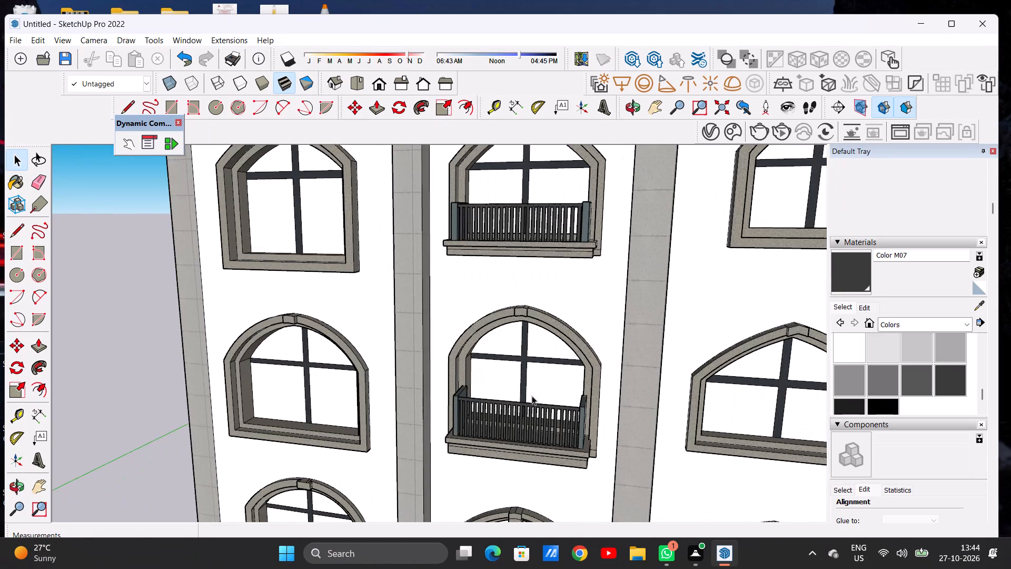
pyautogui.scroll(-8, 508, 358)
pyautogui.scroll(5, 506, 414)
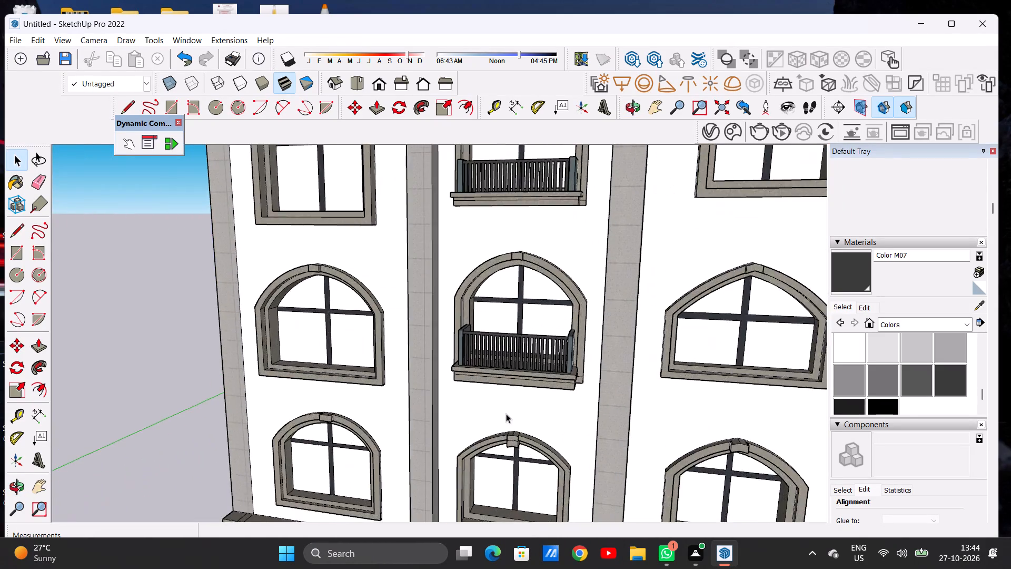
pyautogui.scroll(10, 506, 414)
pyautogui.moveTo(548, 353); pyautogui.dragTo(576, 351, button='middle')
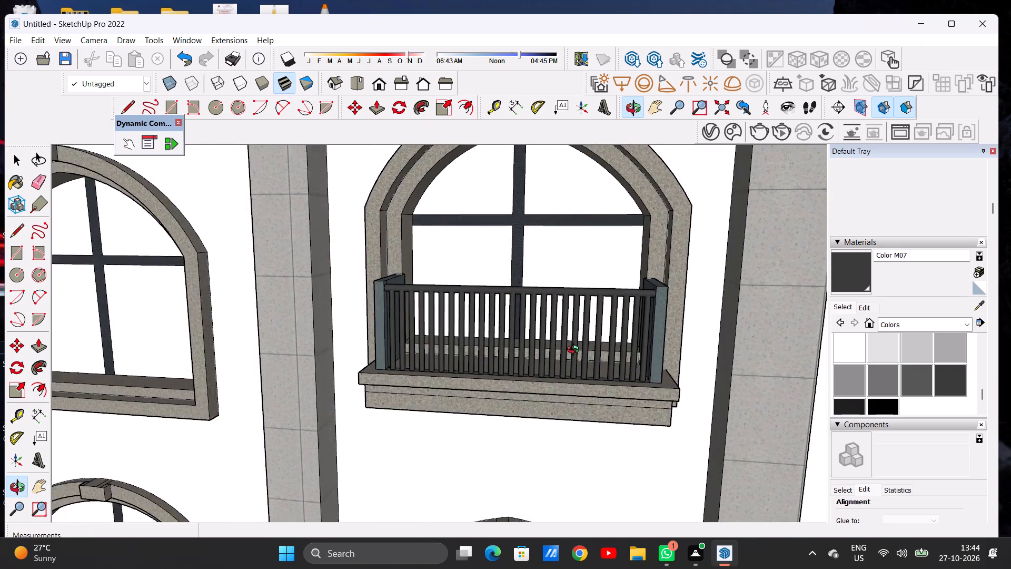
pyautogui.moveTo(576, 351); pyautogui.dragTo(596, 344, button='middle')
pyautogui.scroll(1, 596, 344)
pyautogui.scroll(-9, 480, 329)
pyautogui.scroll(1, 481, 329)
pyautogui.scroll(-15, 481, 329)
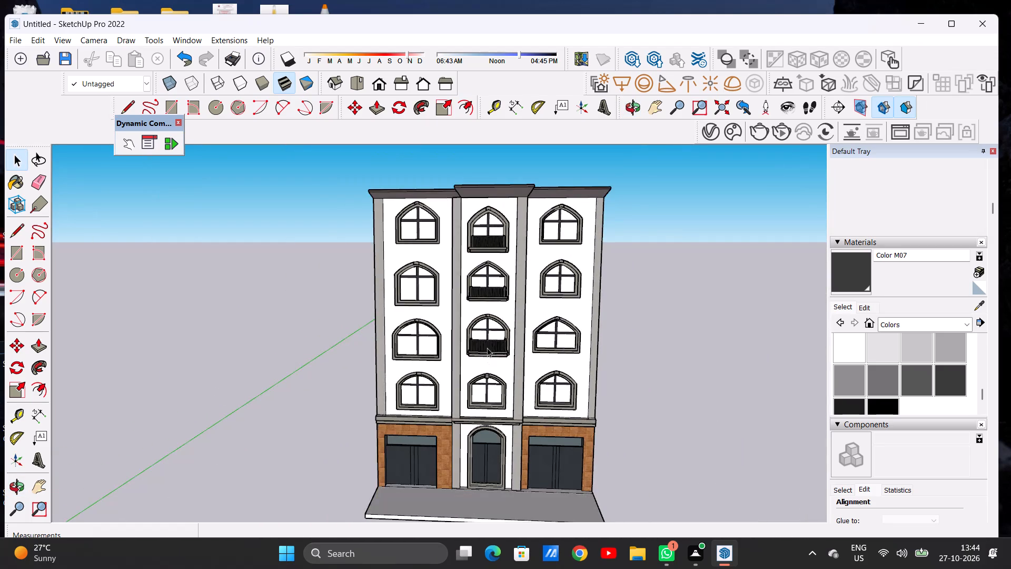
pyautogui.scroll(-1, 487, 348)
pyautogui.scroll(6, 487, 348)
pyautogui.scroll(-7, 454, 342)
pyautogui.scroll(17, 479, 231)
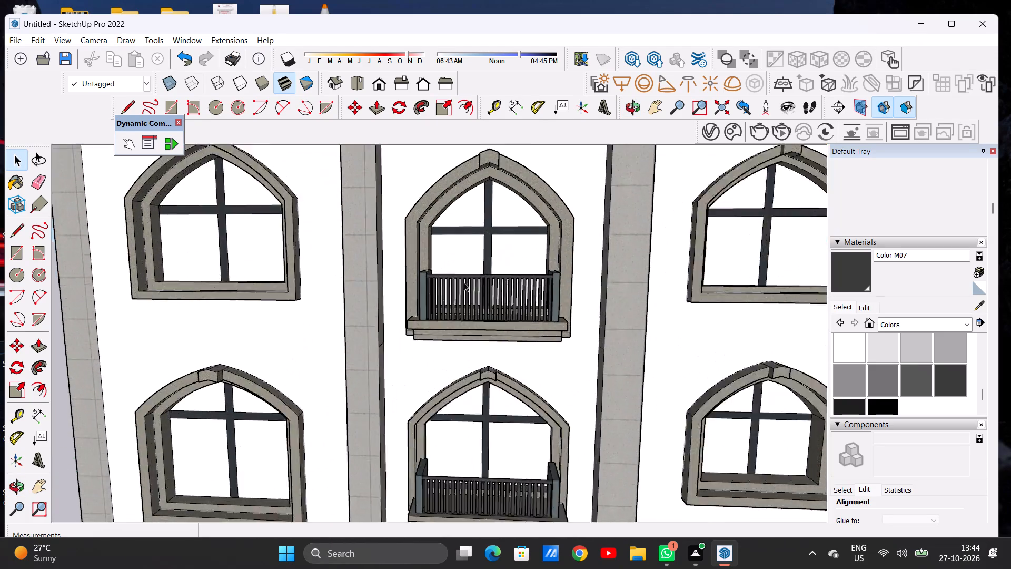
pyautogui.scroll(1, 464, 282)
pyautogui.scroll(-1, 464, 282)
pyautogui.moveTo(528, 283); pyautogui.dragTo(364, 388, button='middle')
pyautogui.scroll(7, 453, 310)
pyautogui.moveTo(485, 289); pyautogui.dragTo(409, 346, button='middle')
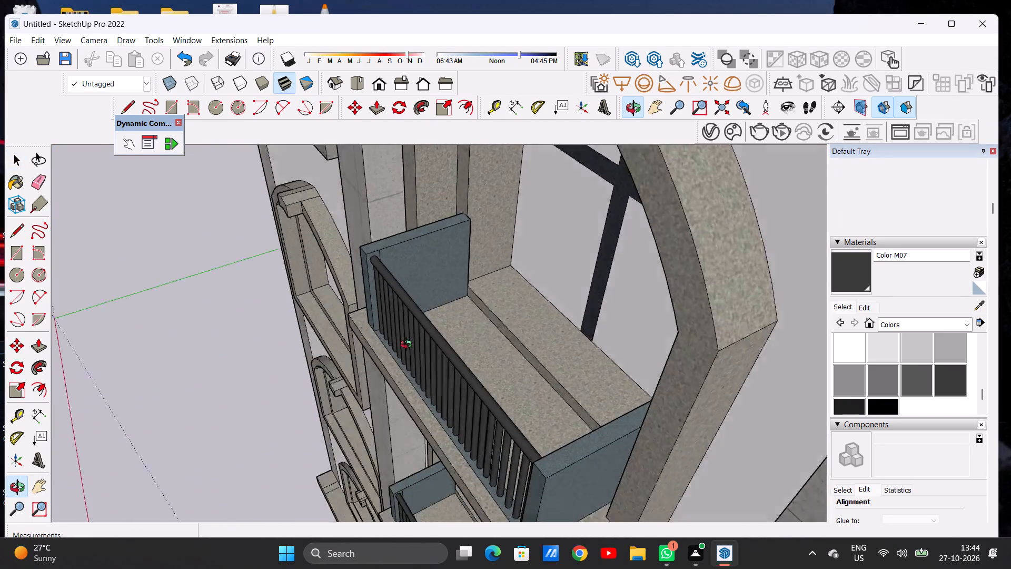
pyautogui.moveTo(409, 346); pyautogui.dragTo(630, 278, button='middle')
pyautogui.scroll(1, 630, 278)
pyautogui.scroll(-12, 502, 283)
pyautogui.moveTo(431, 301); pyautogui.dragTo(518, 259, button='middle')
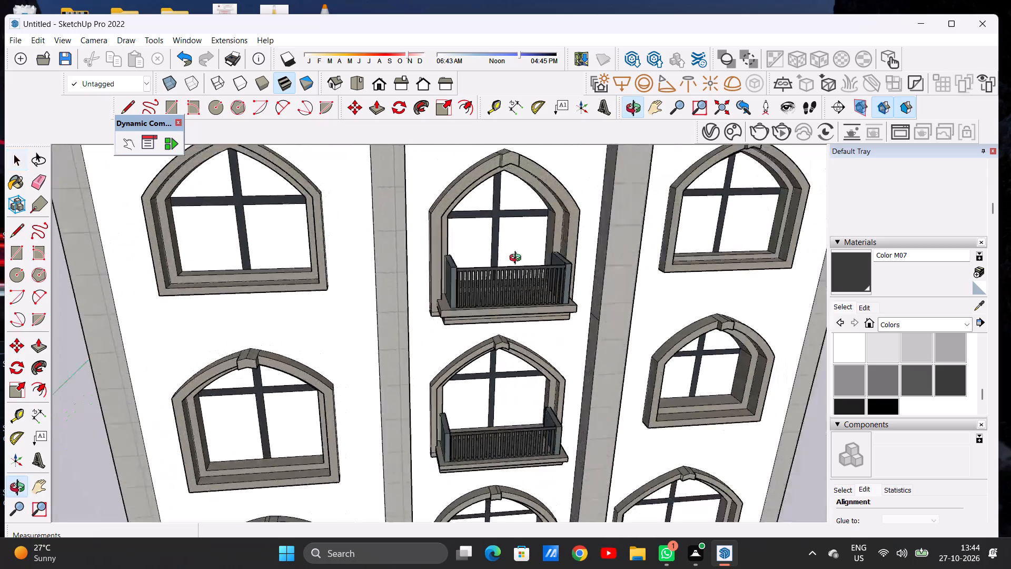
pyautogui.moveTo(518, 259); pyautogui.dragTo(435, 246, button='middle')
pyautogui.scroll(-4, 445, 243)
pyautogui.scroll(-6, 501, 237)
pyautogui.scroll(17, 514, 360)
pyautogui.scroll(-11, 496, 288)
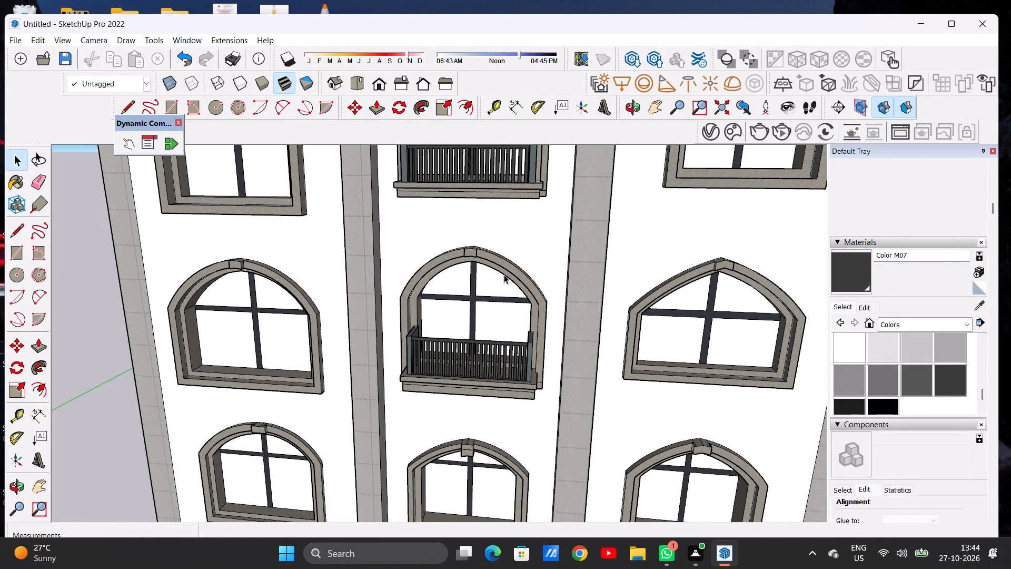
pyautogui.scroll(13, 507, 359)
pyautogui.moveTo(492, 344); pyautogui.dragTo(527, 371, button='middle')
pyautogui.scroll(1, 527, 368)
pyautogui.scroll(-20, 508, 322)
pyautogui.scroll(-6, 508, 322)
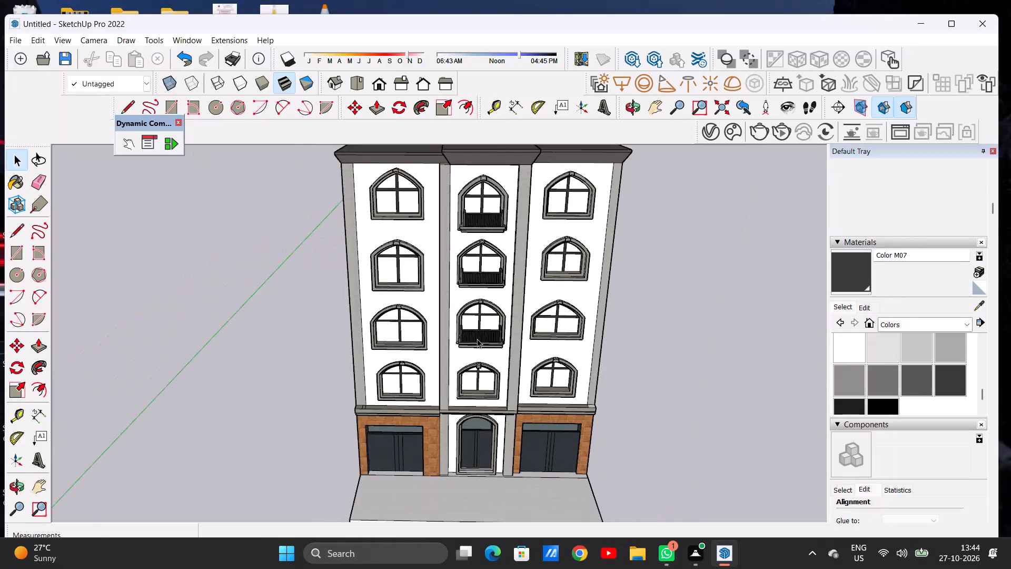
pyautogui.scroll(-4, 477, 339)
pyautogui.scroll(7, 491, 256)
pyautogui.moveTo(498, 366); pyautogui.dragTo(488, 236, button='middle')
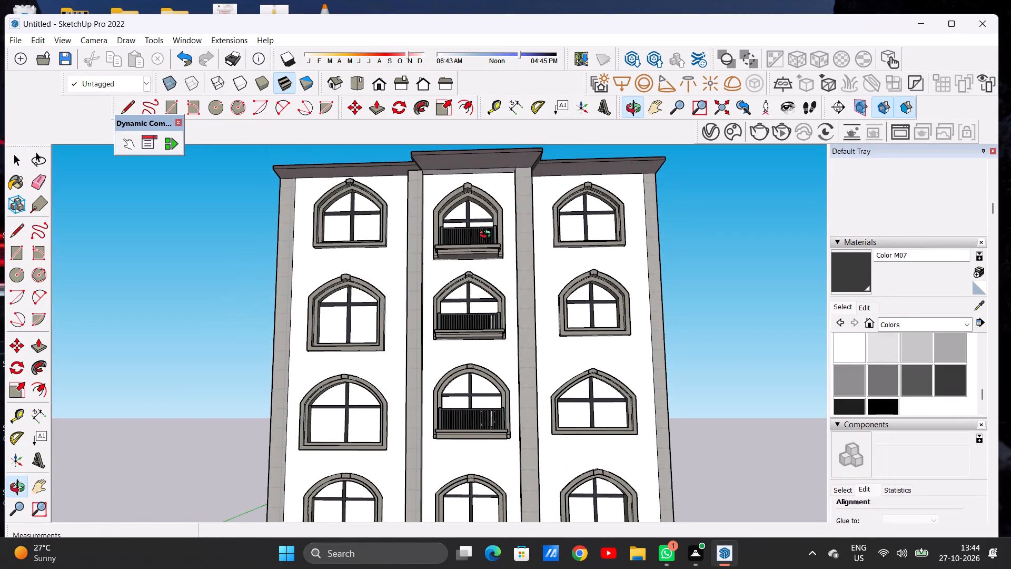
pyautogui.moveTo(488, 236); pyautogui.dragTo(405, 357, button='middle')
pyautogui.moveTo(441, 349); pyautogui.dragTo(504, 323, button='middle')
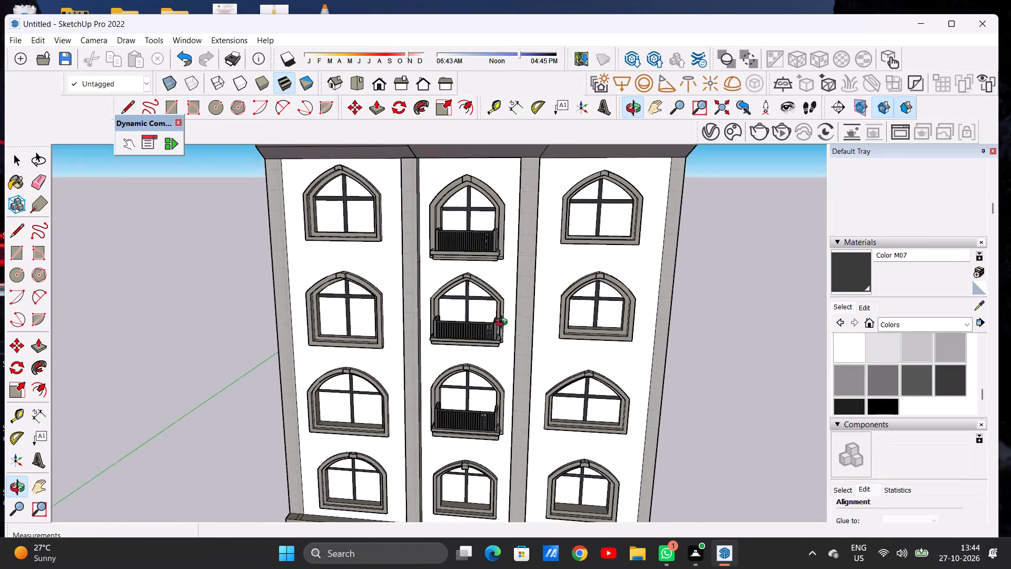
pyautogui.moveTo(504, 323); pyautogui.dragTo(502, 322, button='middle')
pyautogui.scroll(14, 489, 336)
pyautogui.moveTo(424, 318); pyautogui.dragTo(475, 322, button='middle')
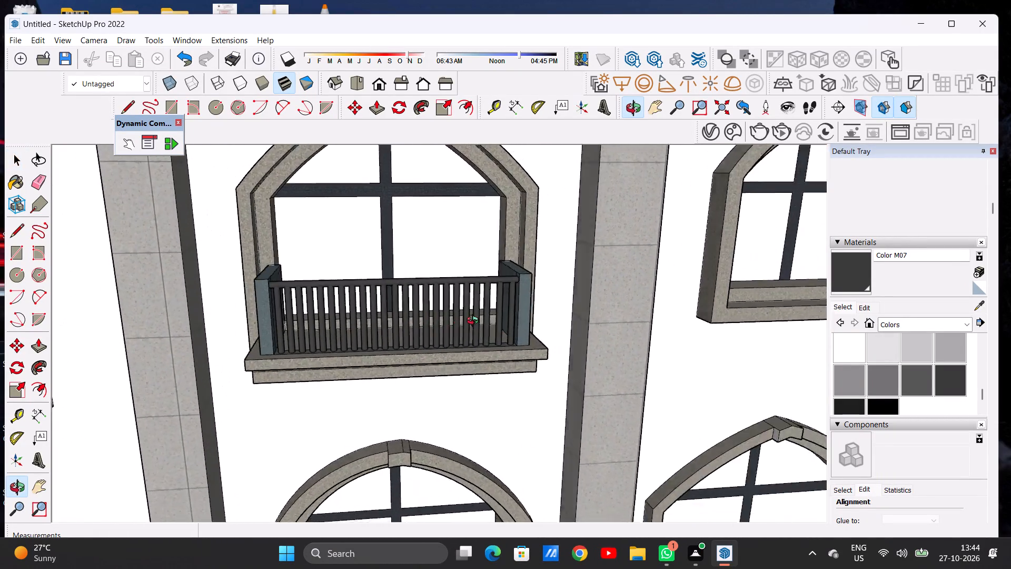
pyautogui.moveTo(475, 322); pyautogui.dragTo(374, 317, button='middle')
pyautogui.scroll(-13, 497, 299)
pyautogui.scroll(1, 498, 281)
pyautogui.scroll(-5, 480, 270)
pyautogui.scroll(1, 482, 271)
pyautogui.scroll(-9, 484, 276)
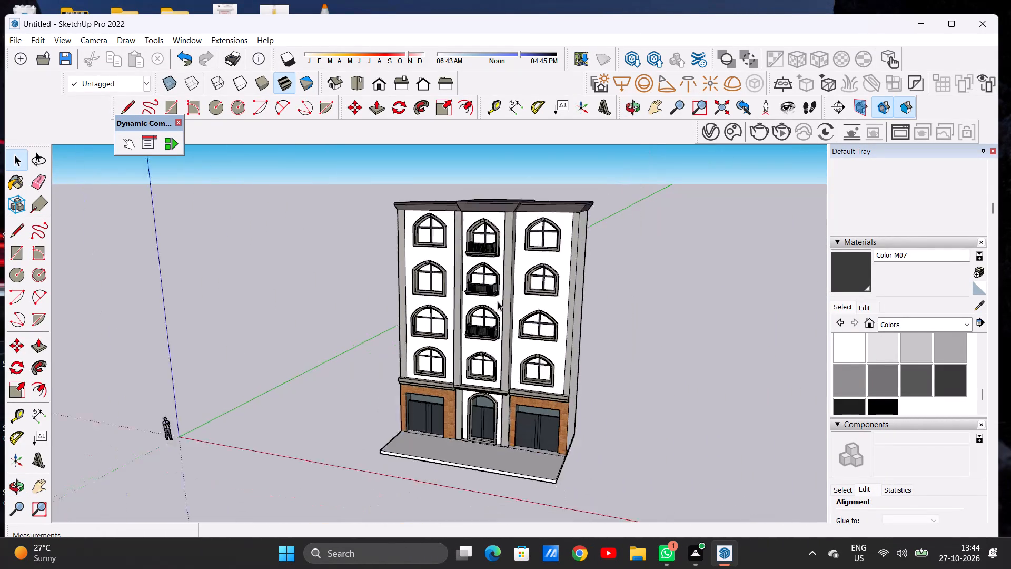
pyautogui.scroll(-2, 498, 301)
pyautogui.scroll(5, 471, 345)
pyautogui.scroll(-4, 472, 351)
pyautogui.moveTo(455, 357); pyautogui.dragTo(537, 303, button='middle')
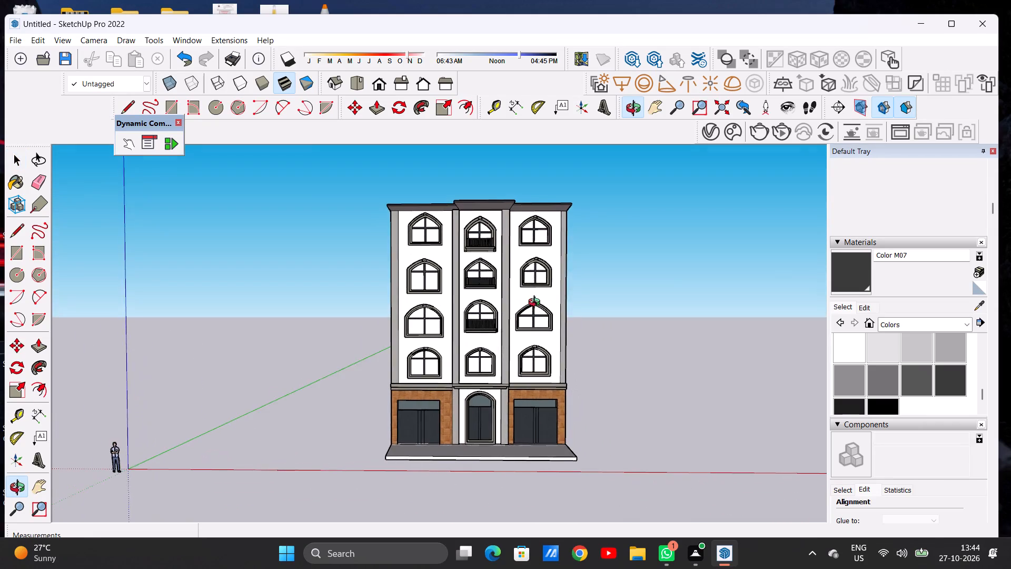
pyautogui.moveTo(537, 303); pyautogui.dragTo(513, 296, button='middle')
pyautogui.scroll(8, 486, 363)
pyautogui.scroll(-1, 485, 337)
pyautogui.scroll(2, 486, 336)
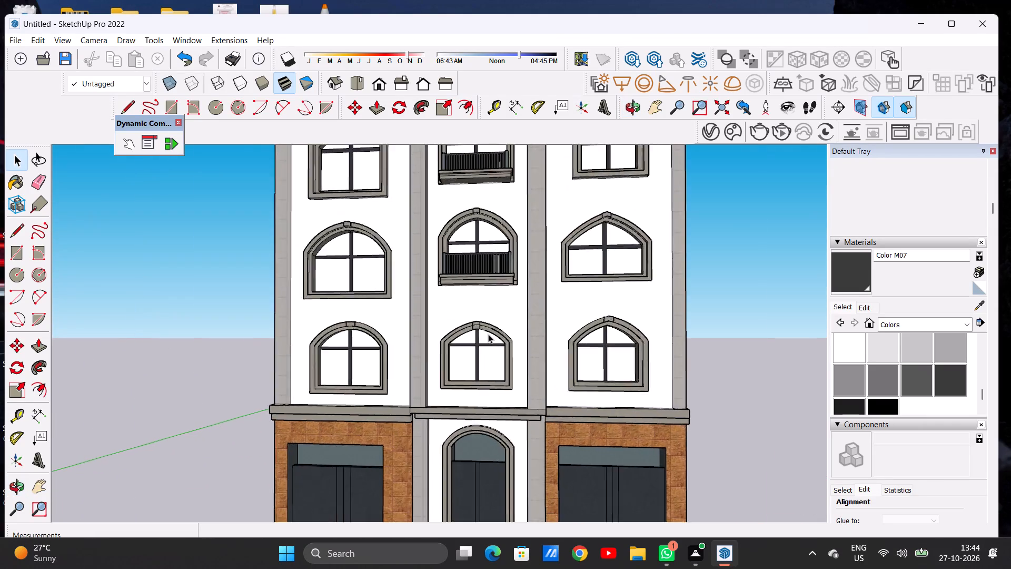
pyautogui.scroll(5, 488, 334)
pyautogui.scroll(-1, 486, 336)
pyautogui.scroll(1, 486, 336)
pyautogui.scroll(-1, 486, 336)
pyautogui.scroll(1, 486, 336)
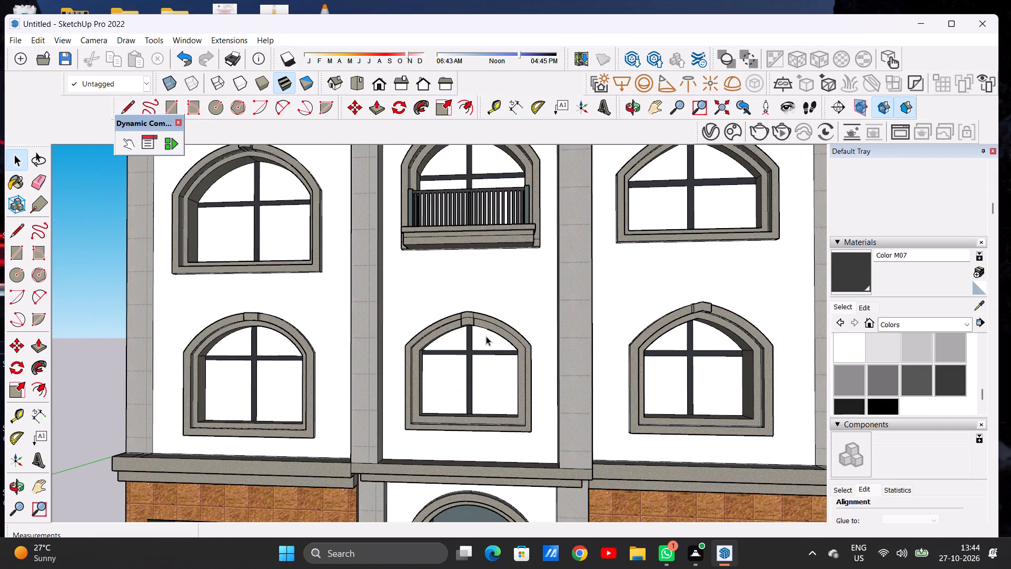
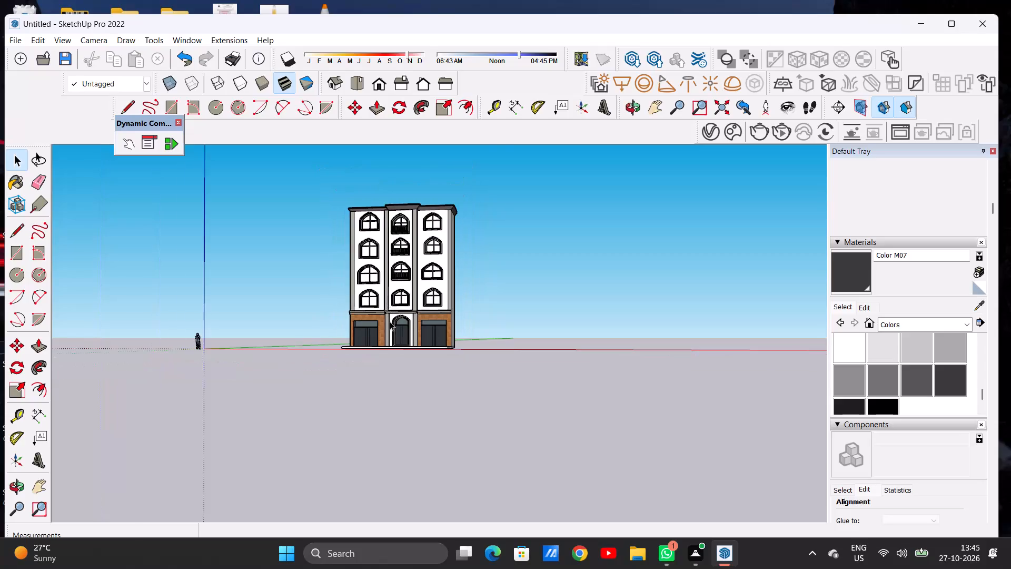
# Examine the ledge above the ground-floor entrance and the facade around it, close up and from a distance.
pyautogui.scroll(16, 390, 321)
pyautogui.scroll(8, 401, 305)
pyautogui.moveTo(393, 302); pyautogui.dragTo(313, 290, button='middle')
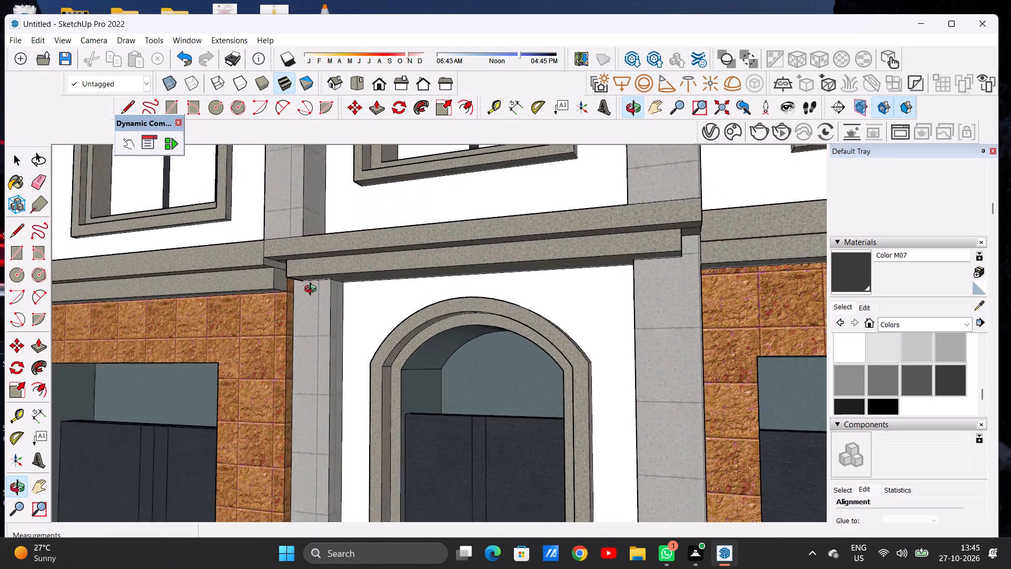
pyautogui.moveTo(313, 290); pyautogui.dragTo(419, 296, button='middle')
pyautogui.scroll(-14, 405, 285)
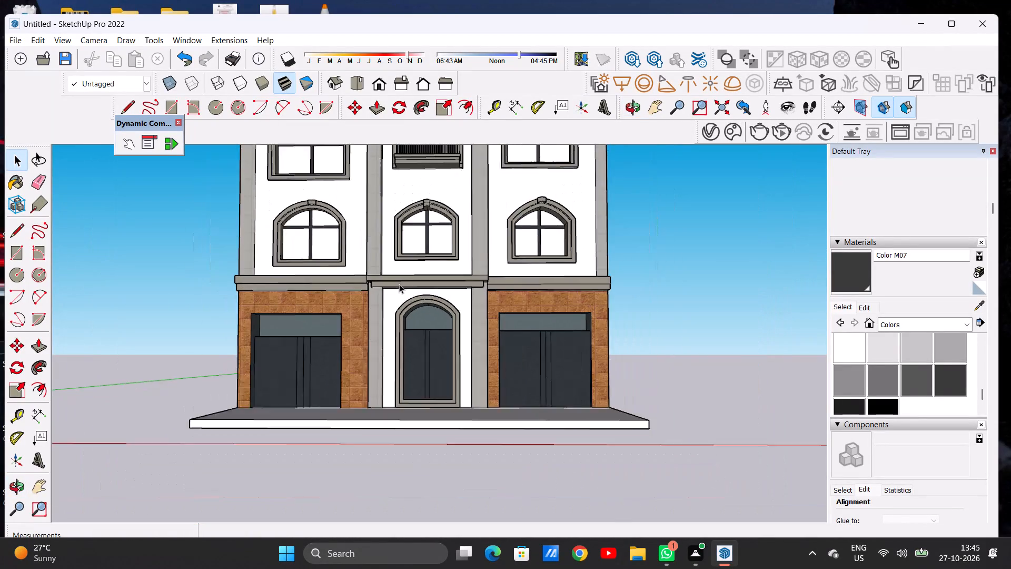
pyautogui.scroll(-11, 397, 296)
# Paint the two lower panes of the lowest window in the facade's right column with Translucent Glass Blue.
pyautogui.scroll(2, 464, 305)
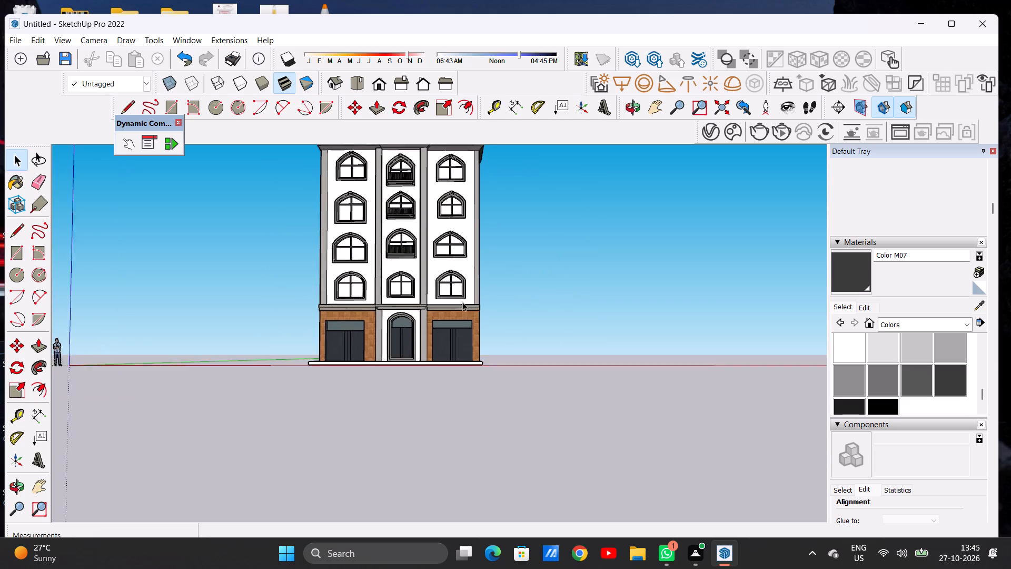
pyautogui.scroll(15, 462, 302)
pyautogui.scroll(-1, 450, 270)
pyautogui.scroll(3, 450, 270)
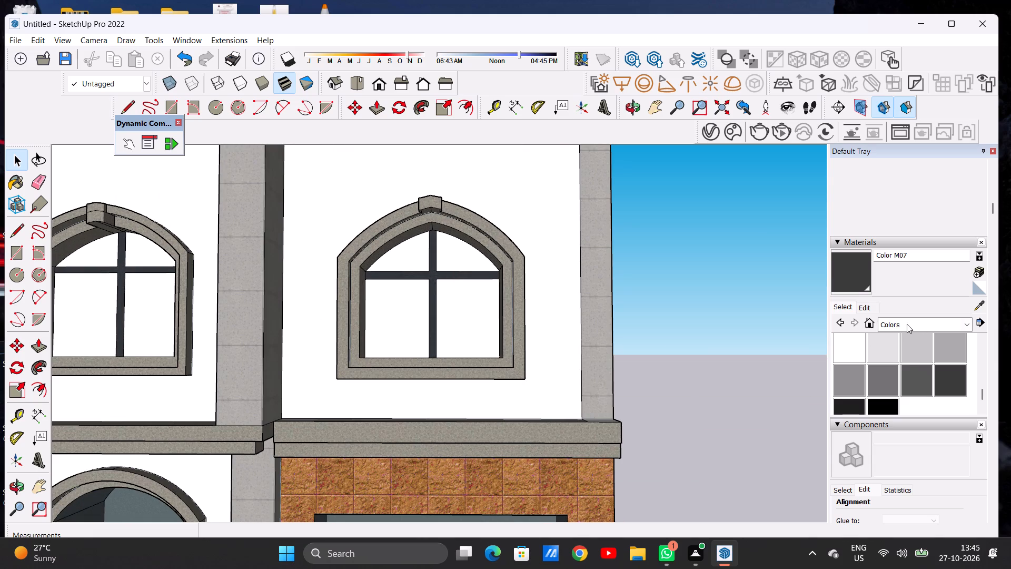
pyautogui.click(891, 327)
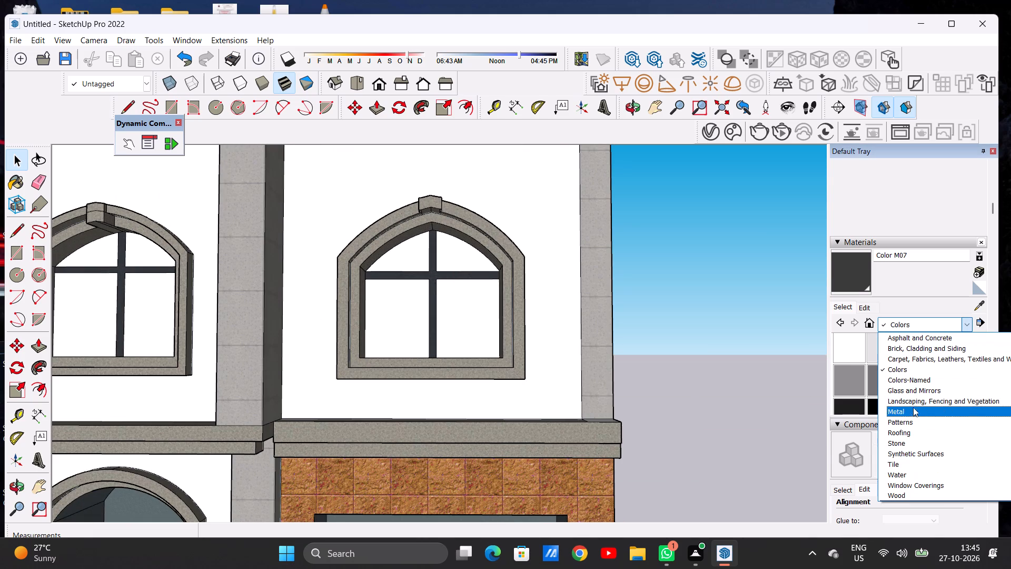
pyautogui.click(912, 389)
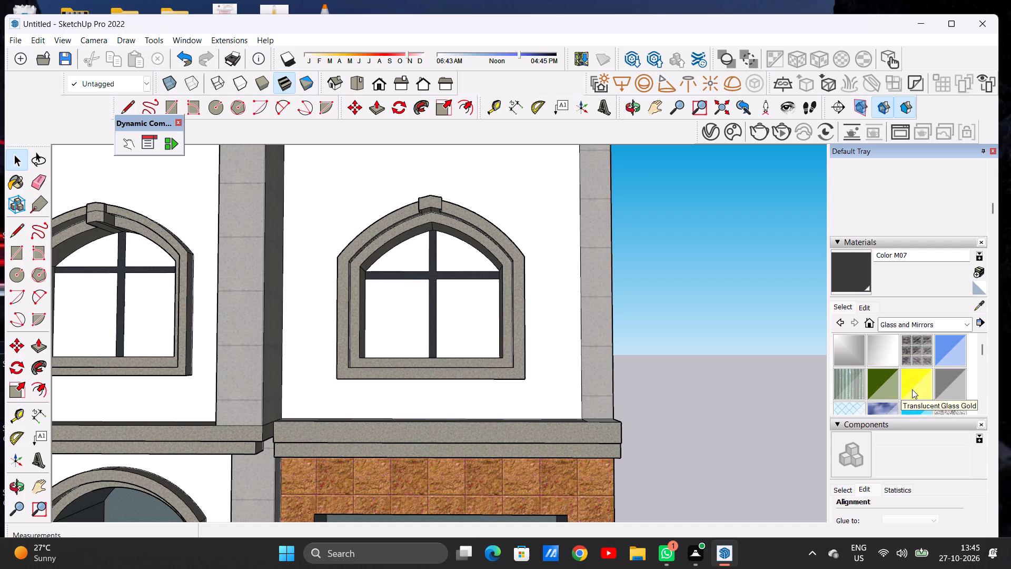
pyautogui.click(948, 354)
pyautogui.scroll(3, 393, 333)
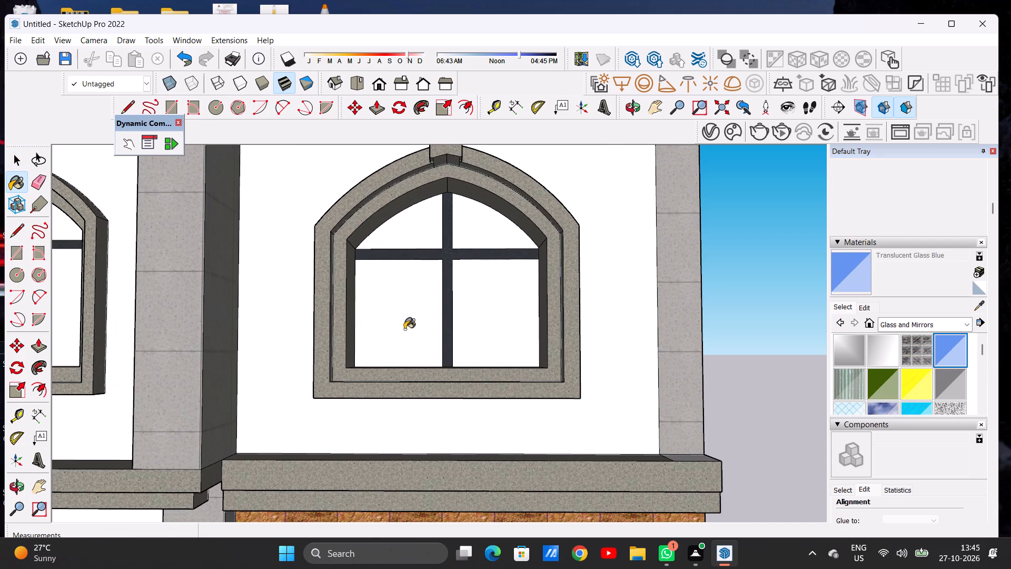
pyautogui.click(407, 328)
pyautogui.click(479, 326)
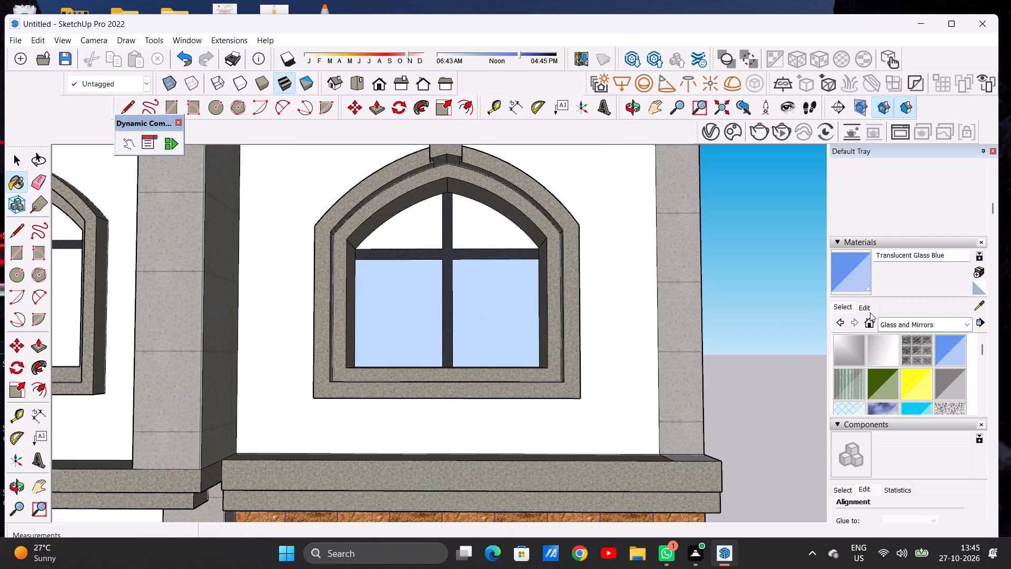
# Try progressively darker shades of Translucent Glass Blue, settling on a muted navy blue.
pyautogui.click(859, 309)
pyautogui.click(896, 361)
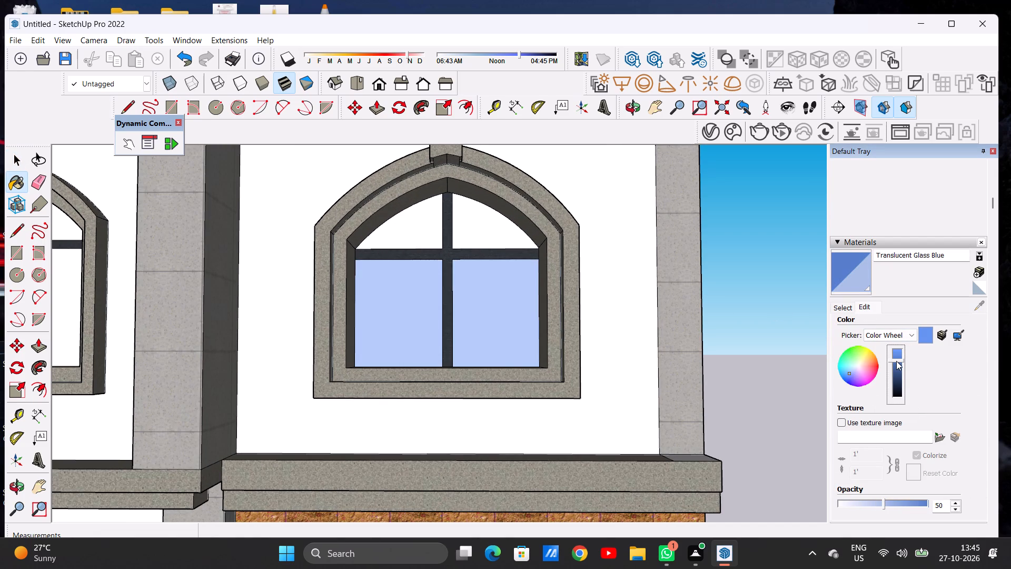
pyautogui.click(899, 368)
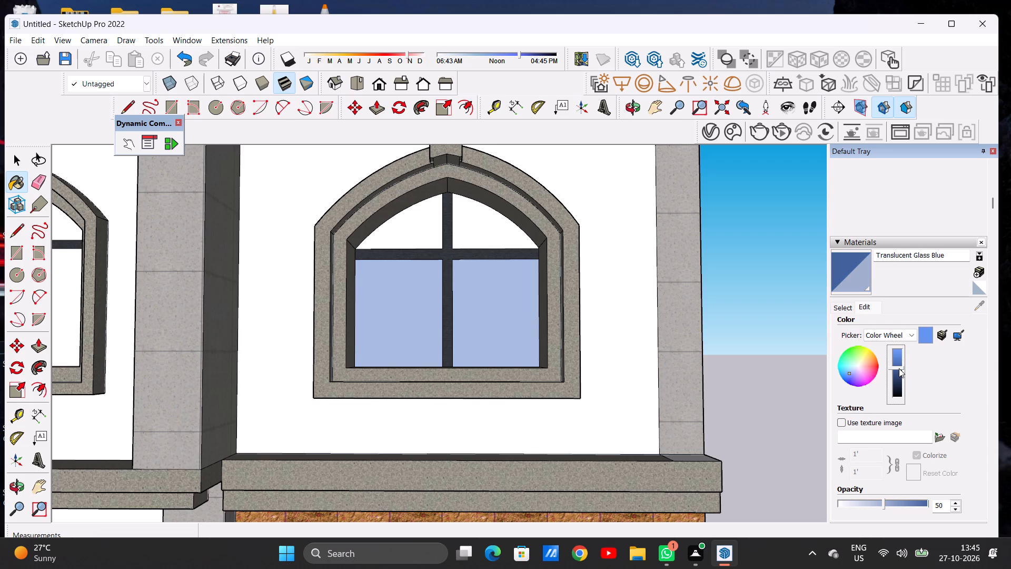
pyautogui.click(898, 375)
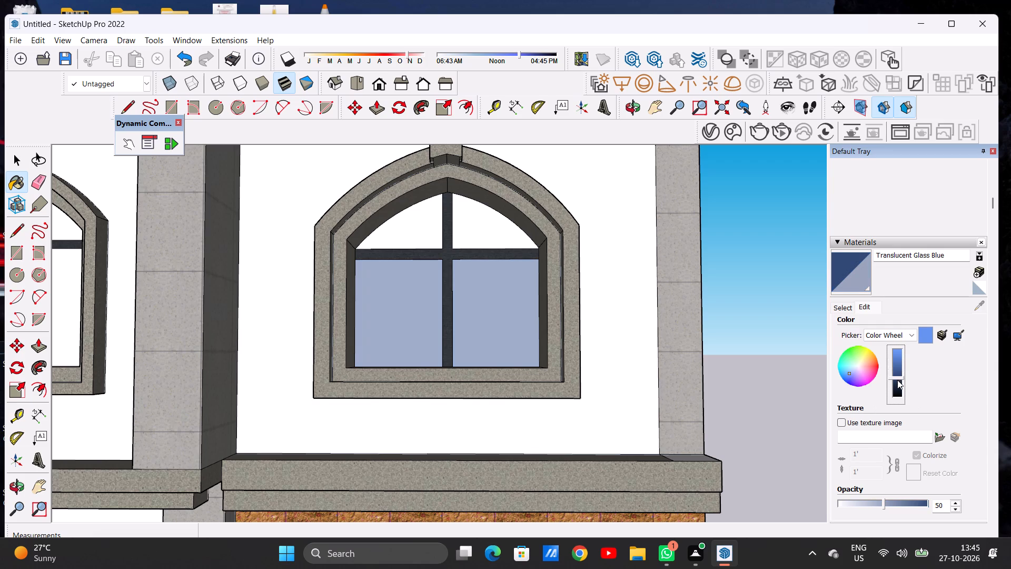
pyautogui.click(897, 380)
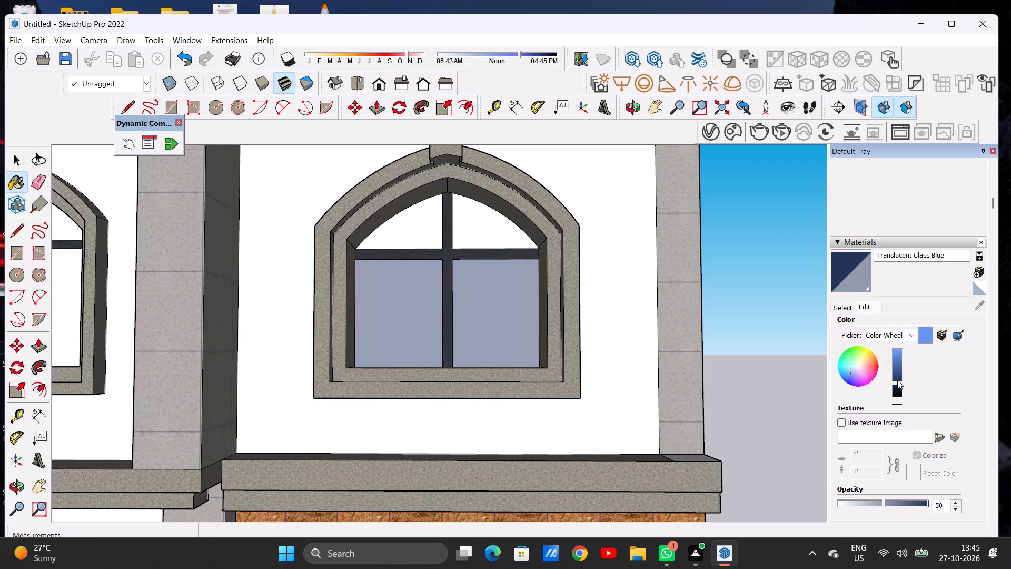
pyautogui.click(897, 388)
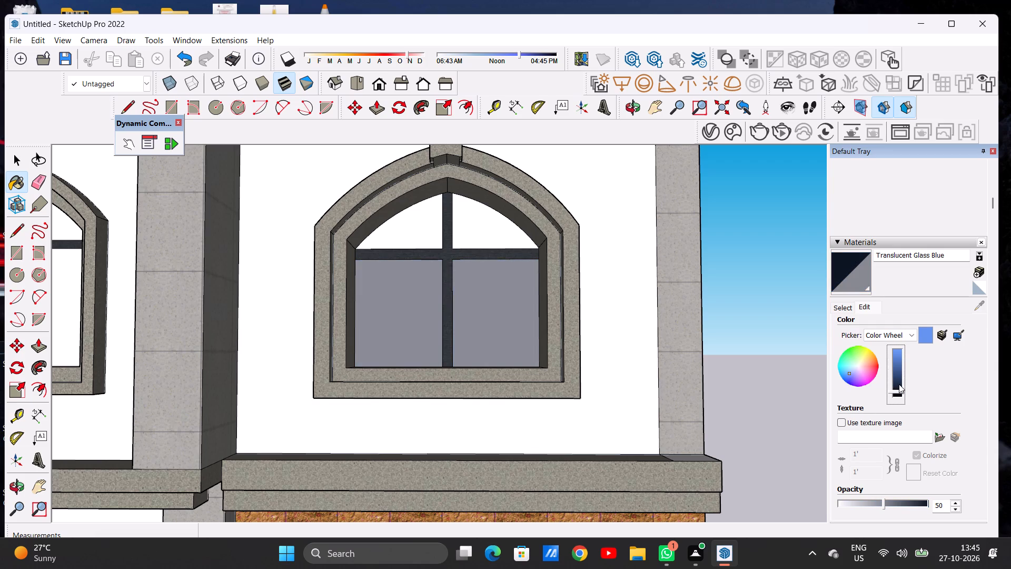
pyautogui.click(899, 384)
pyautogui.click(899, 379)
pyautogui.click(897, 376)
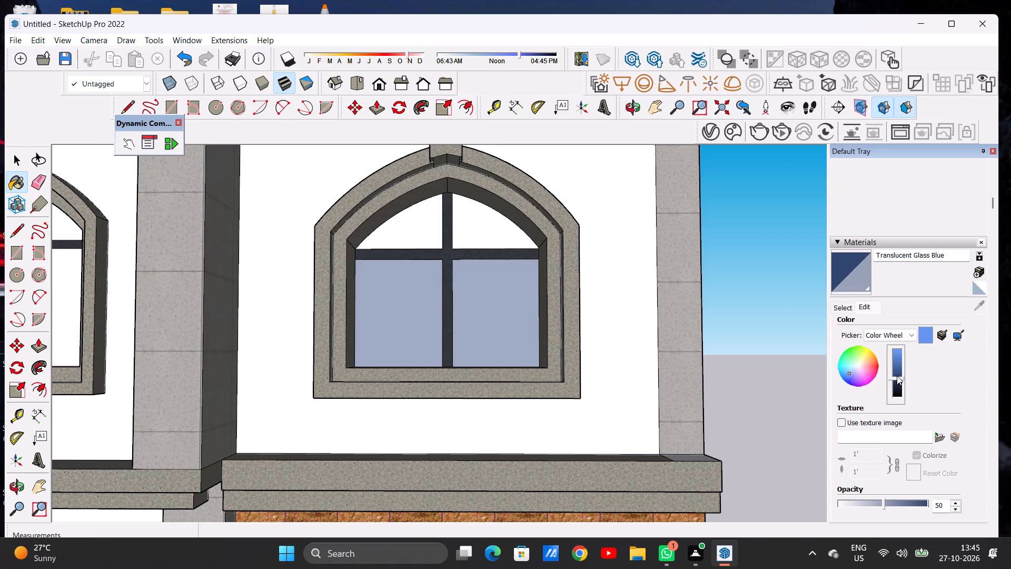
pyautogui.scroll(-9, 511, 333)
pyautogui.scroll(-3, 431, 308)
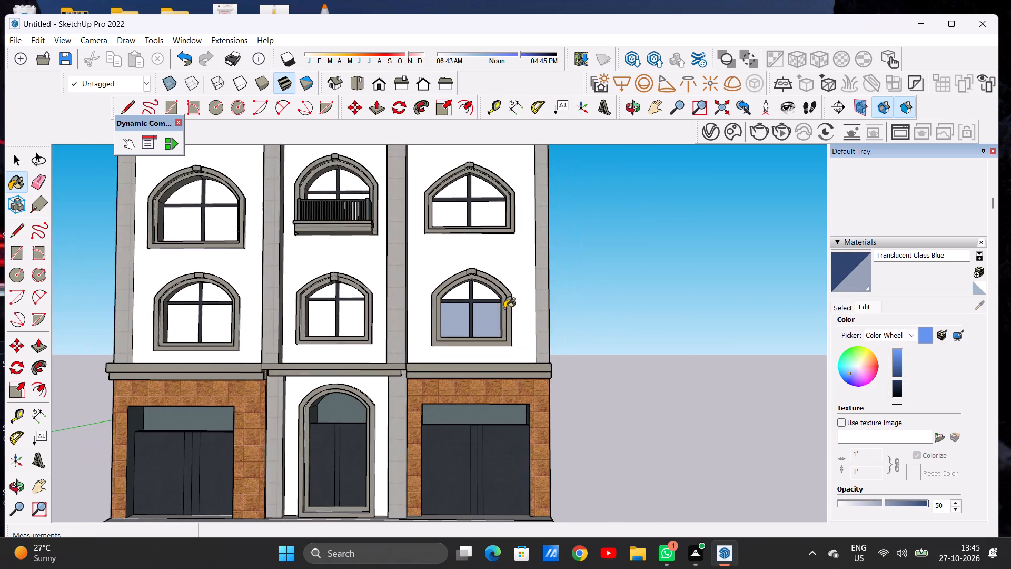
# Repaint the two lower panes of the right column's lowest window with Translucent Glass Tinted.
pyautogui.scroll(4, 504, 308)
pyautogui.click(842, 302)
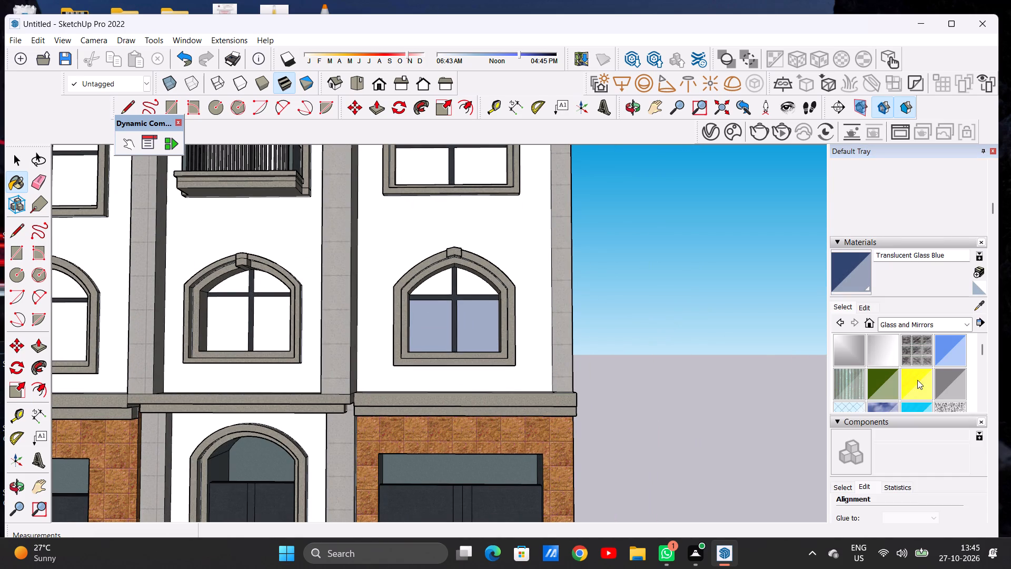
pyautogui.scroll(-1, 908, 386)
pyautogui.click(911, 366)
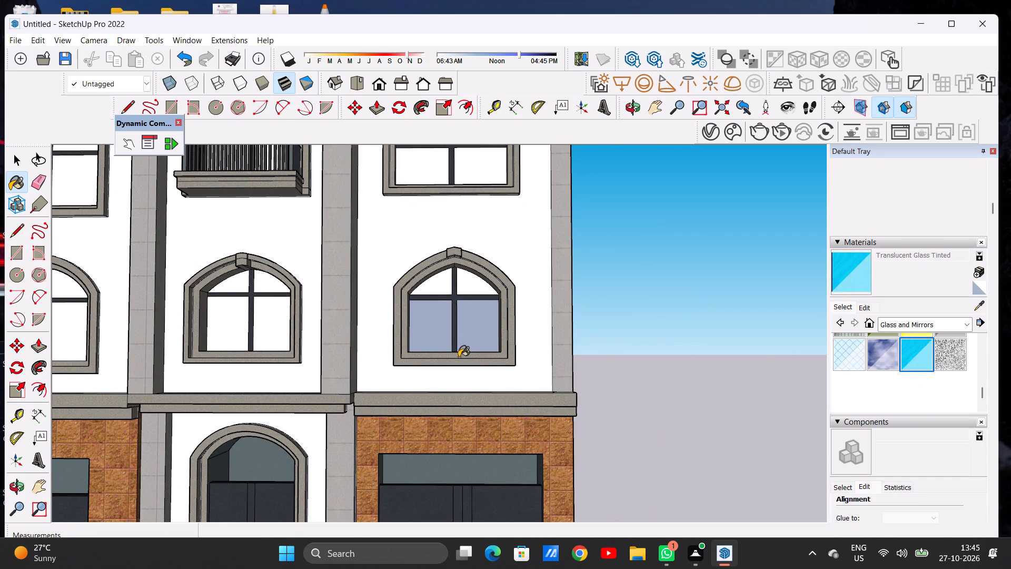
pyautogui.click(438, 339)
pyautogui.click(475, 335)
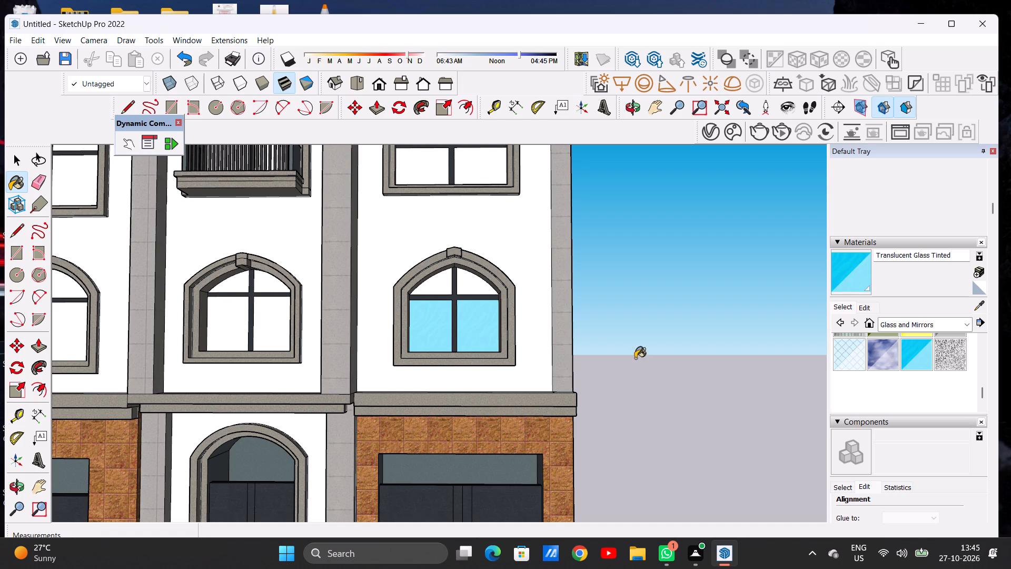
# Darken Translucent Glass Tinted to a medium teal and paint the same window's two upper arched panes with it.
pyautogui.click(864, 307)
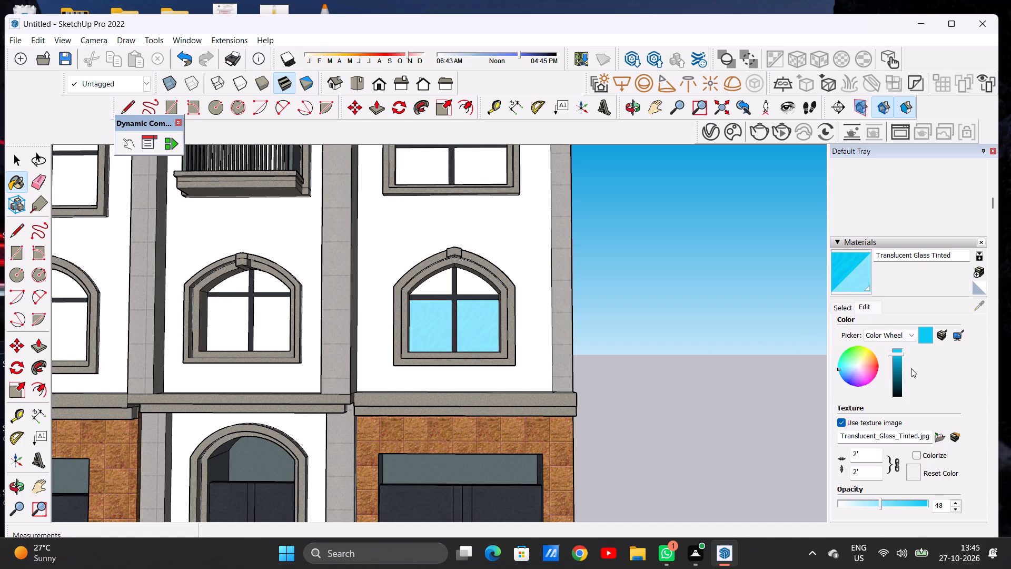
pyautogui.click(896, 370)
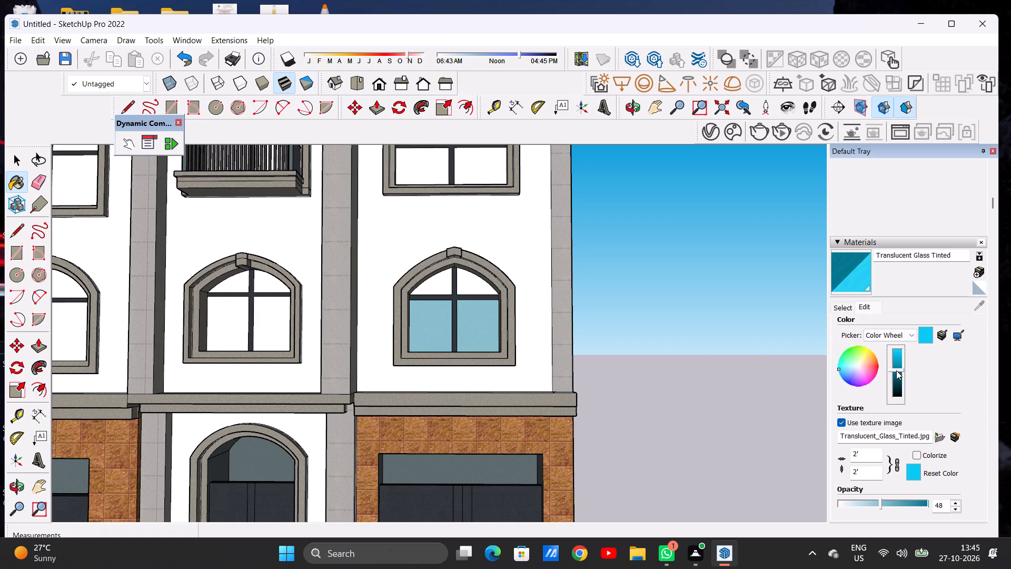
pyautogui.scroll(6, 419, 296)
pyautogui.click(447, 285)
pyautogui.click(516, 284)
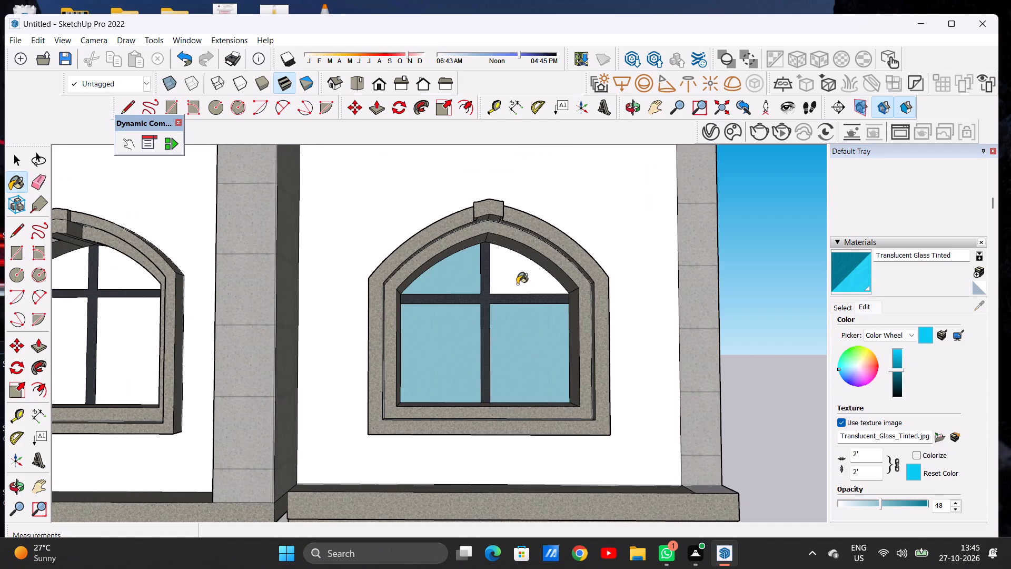
# Darken the Translucent Glass Tinted material slightly more, judging the tint against the whole facade.
pyautogui.scroll(-20, 460, 327)
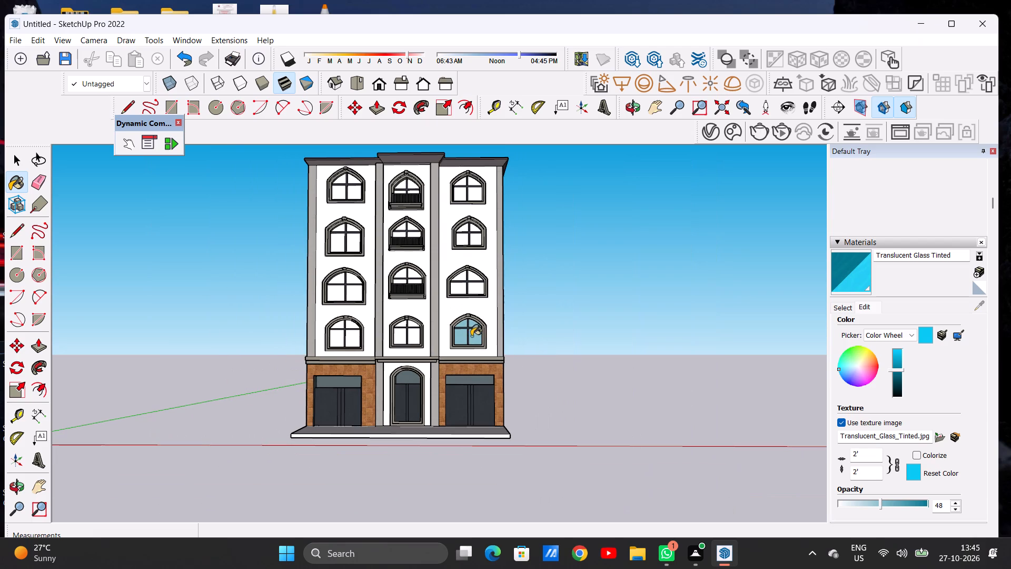
pyautogui.scroll(4, 464, 283)
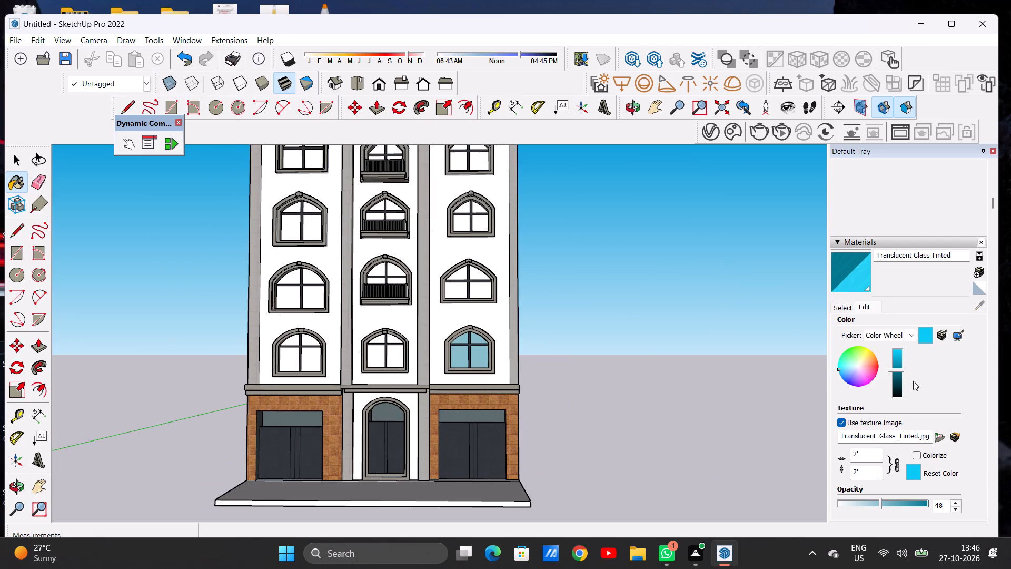
pyautogui.click(896, 373)
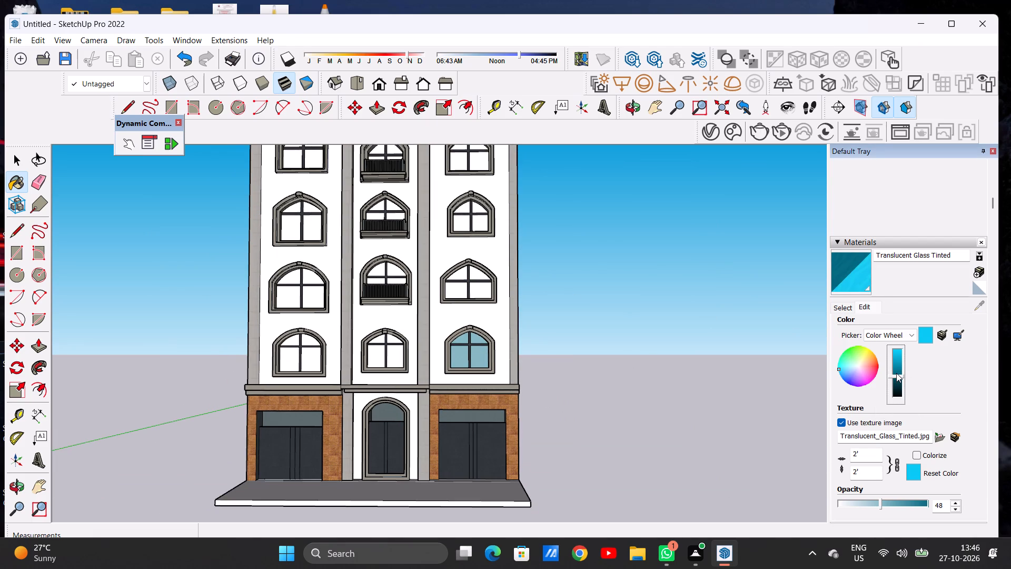
# Paint all four panes of the right column's second window from the bottom with Translucent Glass Tinted.
pyautogui.scroll(5, 472, 329)
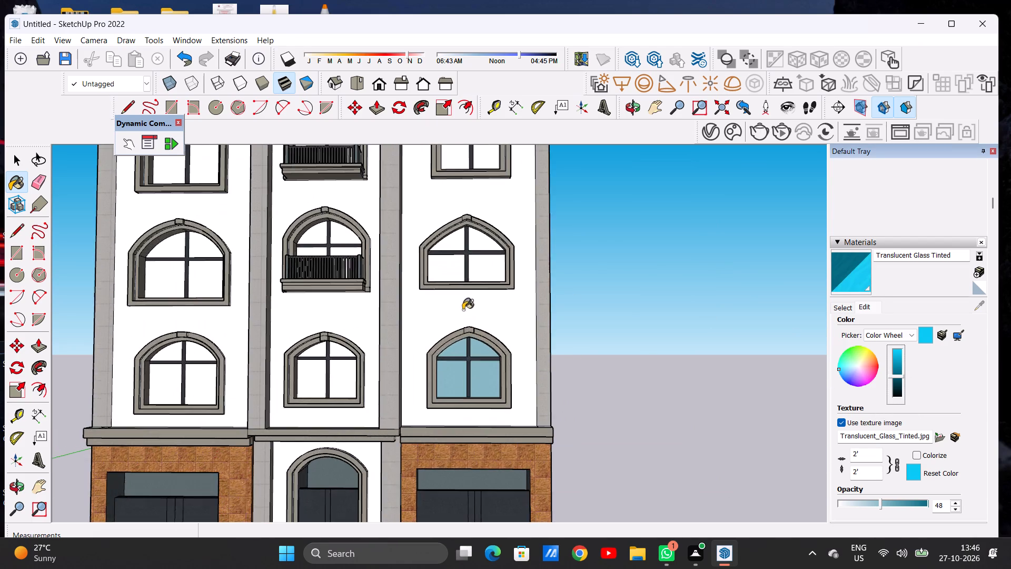
pyautogui.scroll(6, 457, 258)
pyautogui.click(453, 236)
pyautogui.click(483, 236)
pyautogui.click(444, 284)
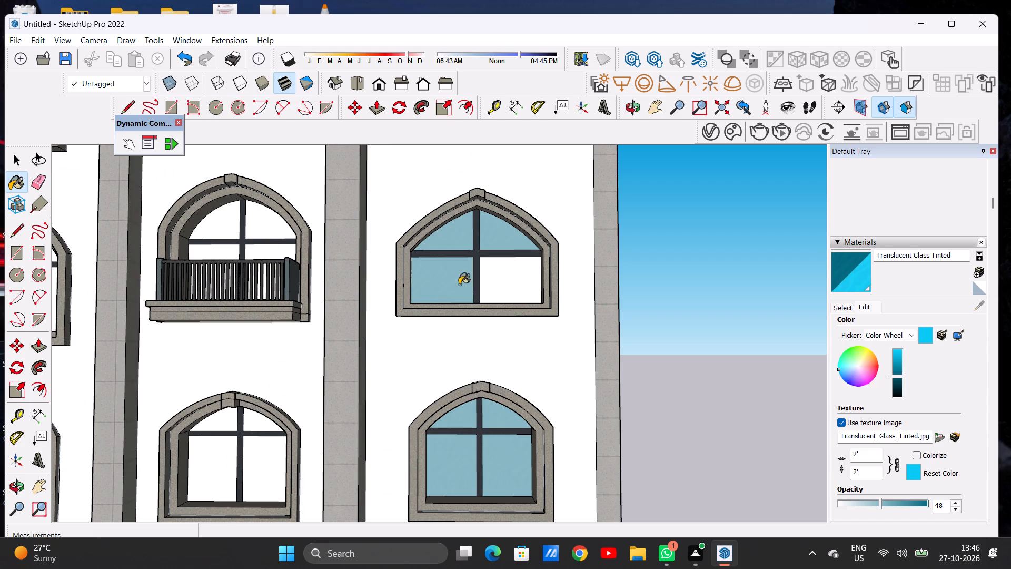
pyautogui.click(490, 284)
# Paint all four panes of the right column's third window from the bottom with Translucent Glass Tinted.
pyautogui.scroll(-15, 488, 306)
pyautogui.scroll(1, 475, 261)
pyautogui.scroll(-1, 475, 260)
pyautogui.scroll(2, 475, 260)
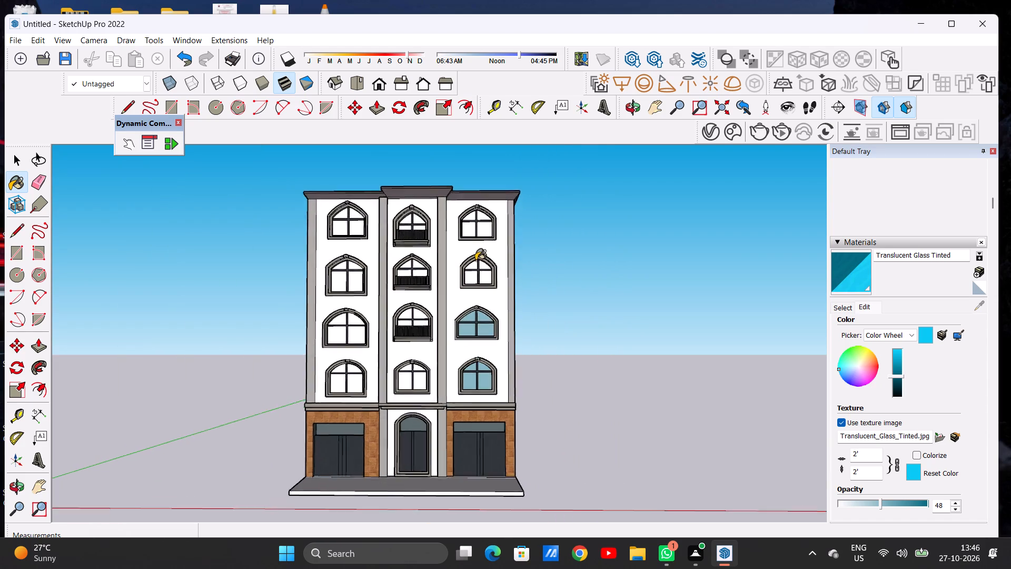
pyautogui.scroll(15, 475, 260)
pyautogui.scroll(-1, 470, 269)
pyautogui.scroll(1, 470, 269)
pyautogui.scroll(-1, 470, 269)
pyautogui.click(450, 259)
pyautogui.click(494, 260)
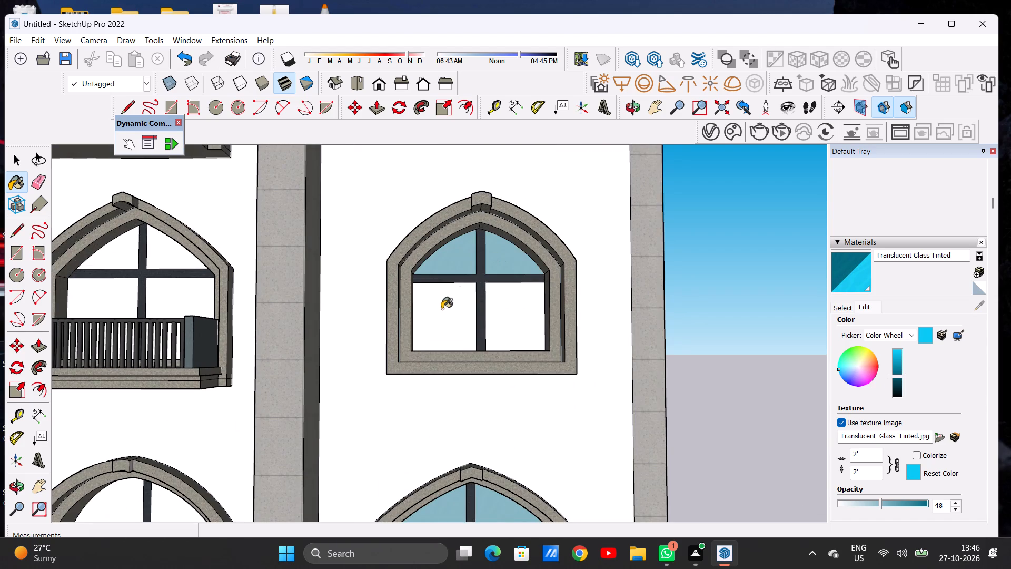
pyautogui.click(442, 309)
pyautogui.click(501, 310)
# Paint all four panes of the right column's top window with Translucent Glass Tinted.
pyautogui.scroll(-13, 470, 320)
pyautogui.scroll(2, 471, 259)
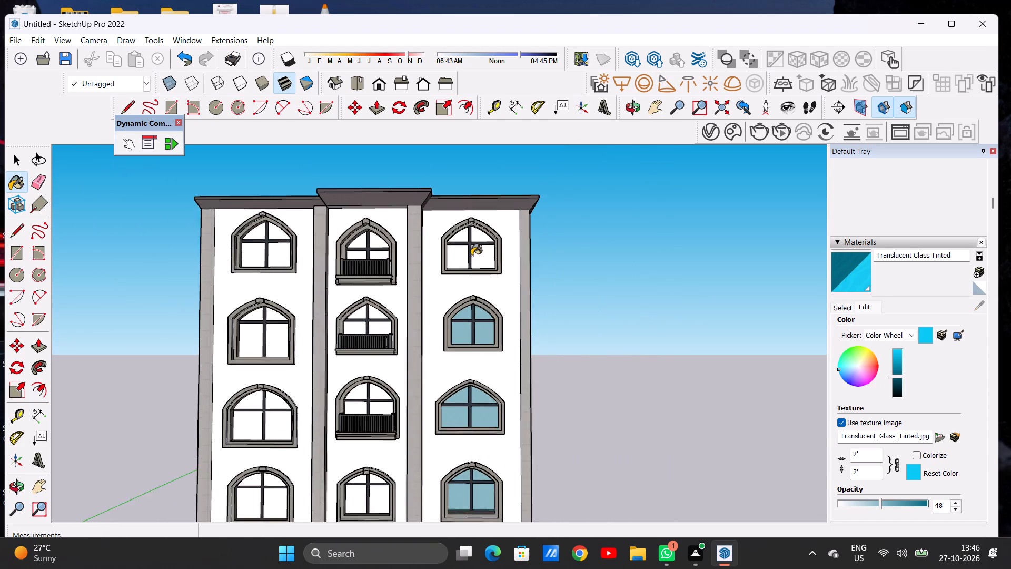
pyautogui.scroll(9, 471, 256)
pyautogui.scroll(-1, 465, 221)
pyautogui.scroll(7, 464, 222)
pyautogui.click(448, 231)
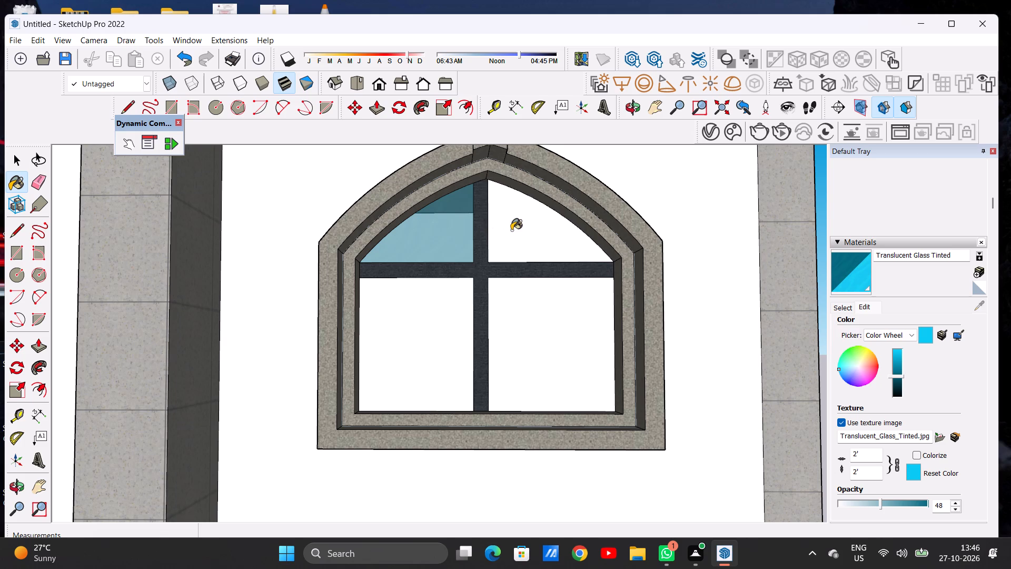
pyautogui.click(511, 230)
pyautogui.click(431, 321)
pyautogui.click(548, 325)
# Paint all four panes of the centre column's lowest window, above the entrance door, with Translucent Glass Tinted.
pyautogui.scroll(-16, 488, 312)
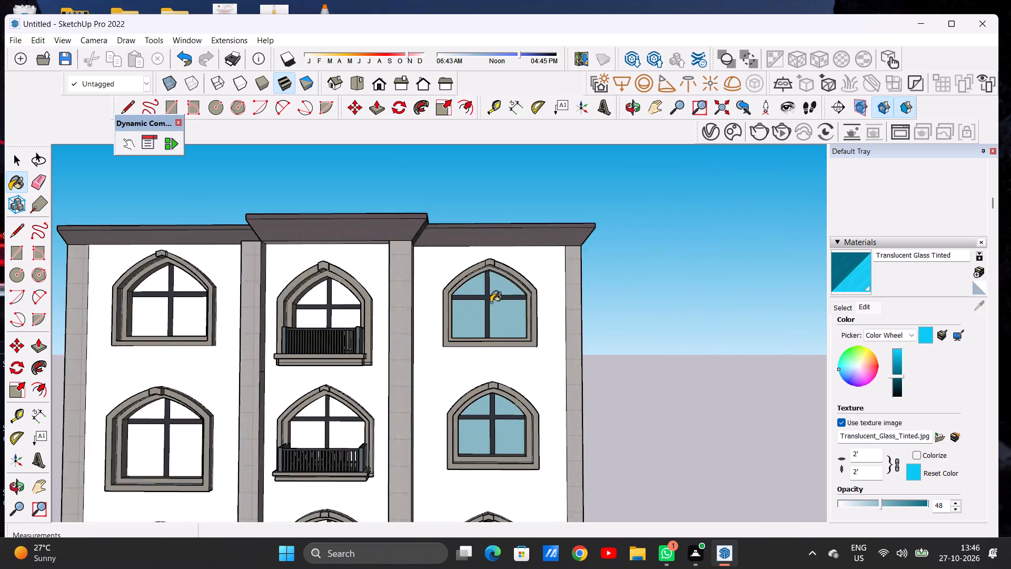
pyautogui.scroll(-2, 491, 302)
pyautogui.scroll(1, 491, 302)
pyautogui.scroll(-11, 491, 301)
pyautogui.scroll(-1, 489, 257)
pyautogui.scroll(7, 456, 396)
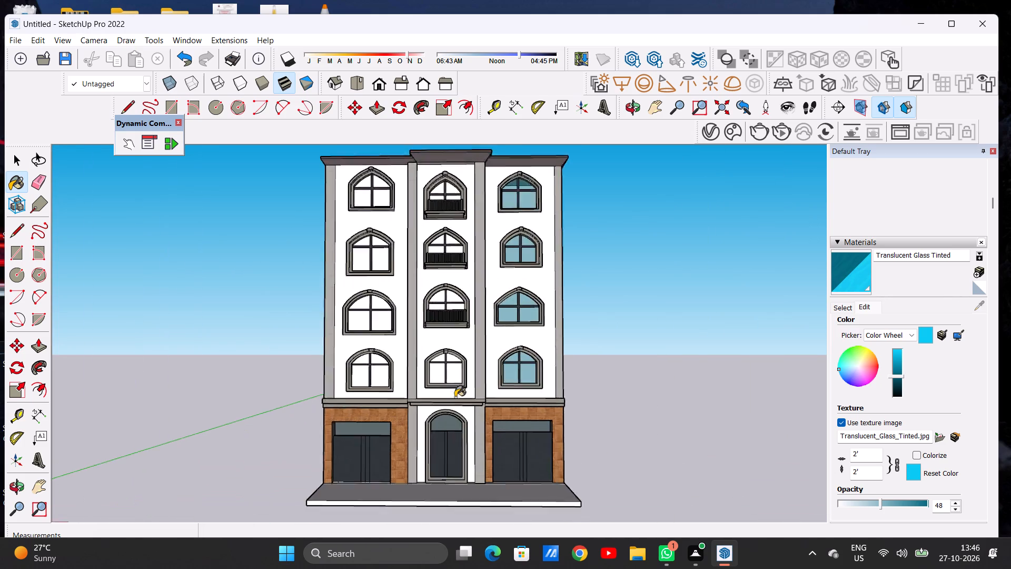
pyautogui.scroll(9, 455, 397)
pyautogui.scroll(5, 438, 321)
pyautogui.scroll(-1, 438, 321)
pyautogui.scroll(8, 438, 321)
pyautogui.click(419, 279)
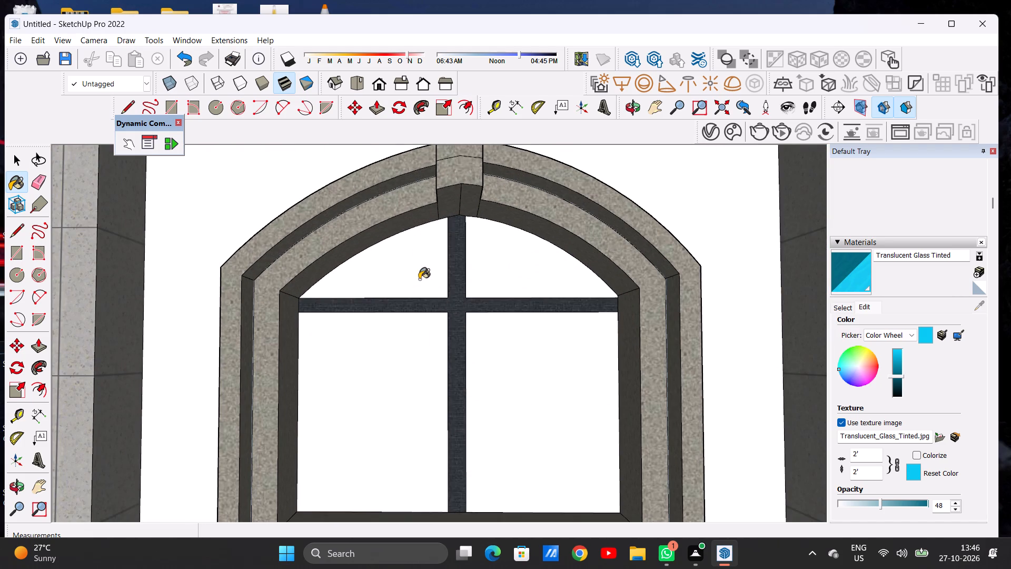
pyautogui.click(502, 266)
pyautogui.click(510, 360)
pyautogui.click(421, 373)
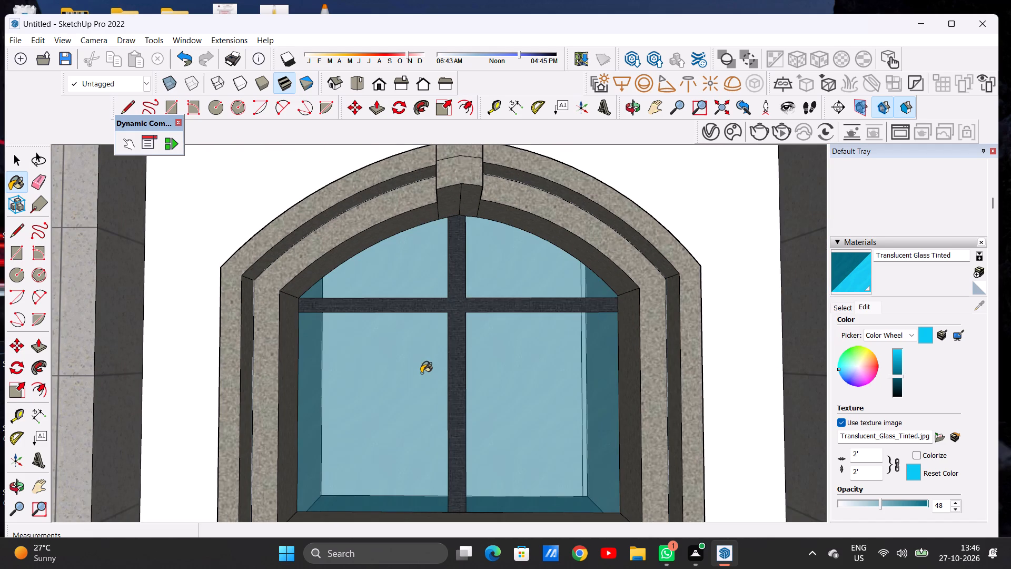
pyautogui.scroll(-20, 420, 372)
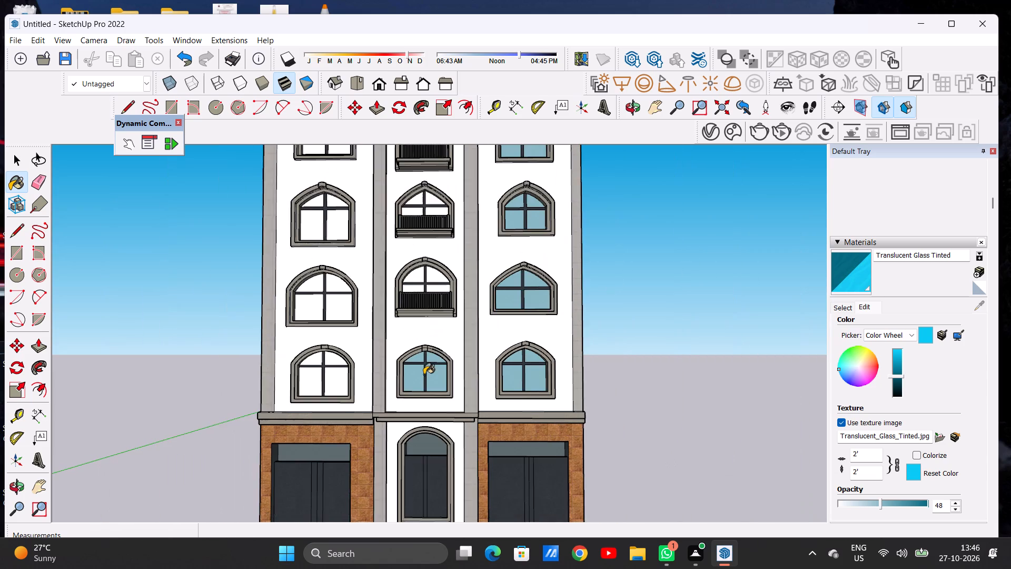
# Paint all four panes of the centre column's second window from the bottom, behind the lowest balcony, with Translucent Glass Tinted.
pyautogui.scroll(-2, 424, 375)
pyautogui.scroll(4, 422, 316)
pyautogui.scroll(-1, 422, 315)
pyautogui.scroll(14, 422, 315)
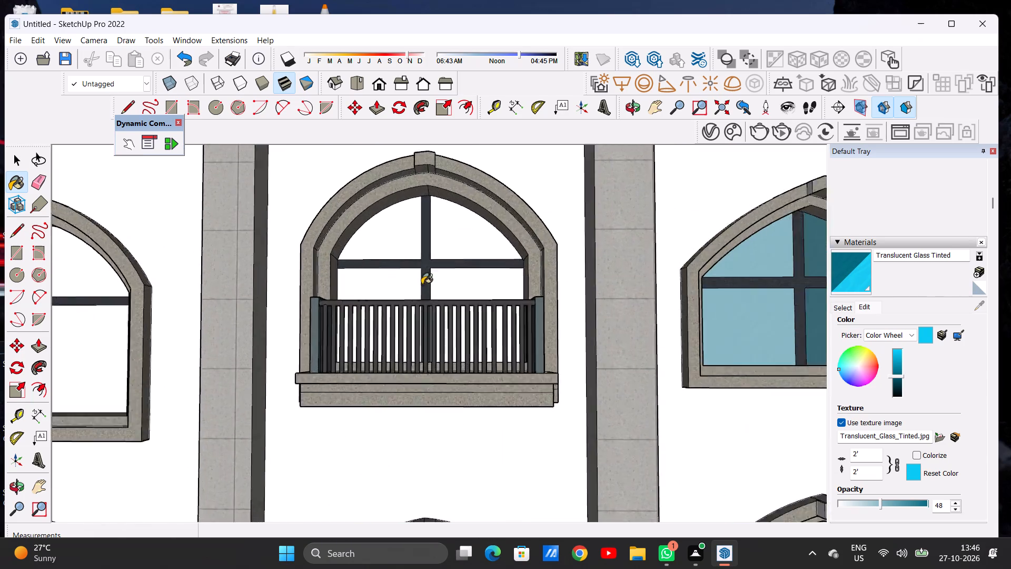
pyautogui.scroll(4, 422, 284)
pyautogui.click(384, 276)
pyautogui.click(511, 288)
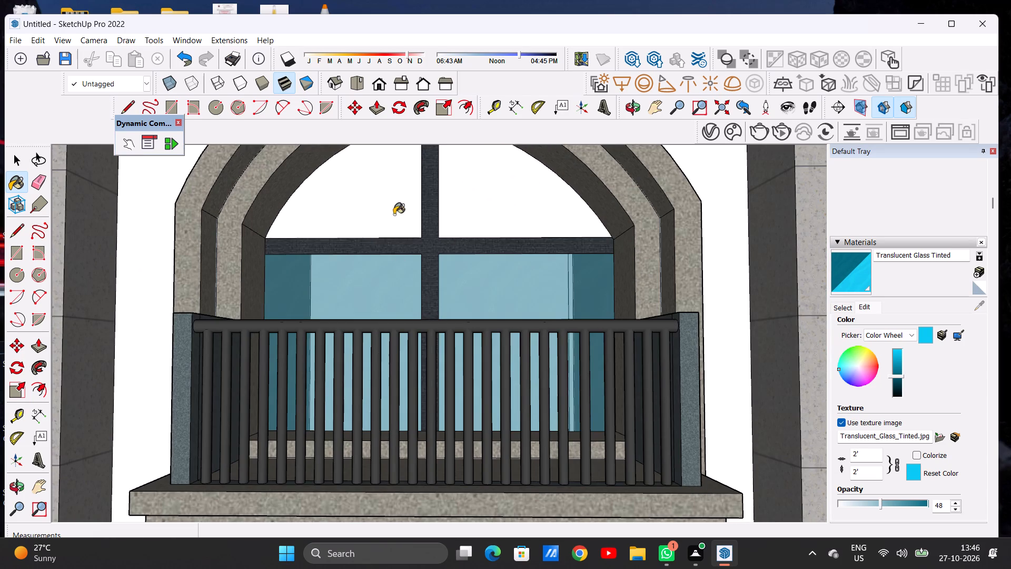
pyautogui.click(386, 212)
pyautogui.click(507, 192)
# Paint all four panes of the centre column's third window from the bottom, behind the middle balcony, with Translucent Glass Tinted.
pyautogui.scroll(-15, 478, 265)
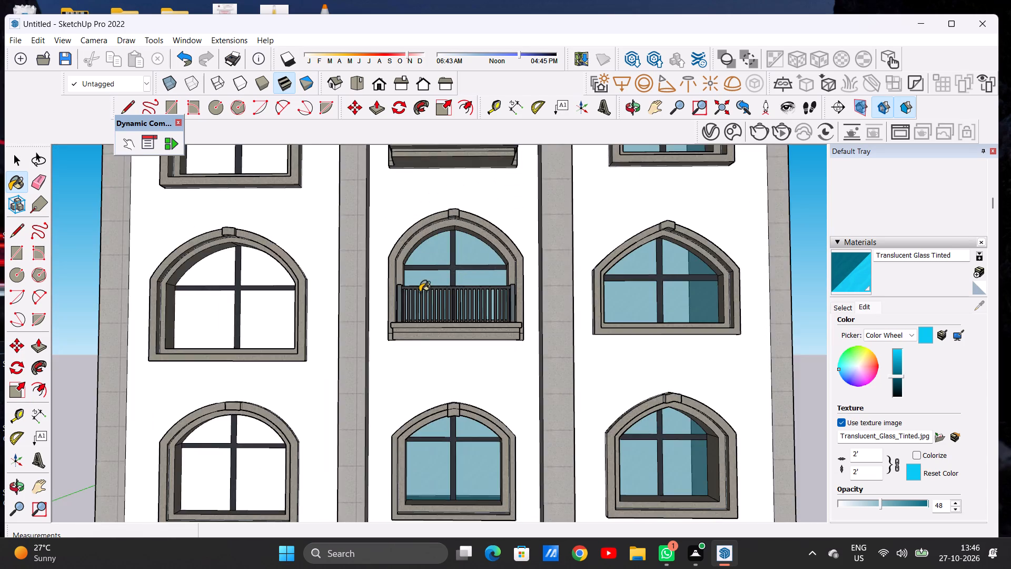
pyautogui.scroll(-11, 420, 292)
pyautogui.scroll(10, 434, 221)
pyautogui.scroll(-1, 434, 219)
pyautogui.scroll(1, 434, 219)
pyautogui.scroll(-1, 434, 219)
pyautogui.scroll(8, 435, 225)
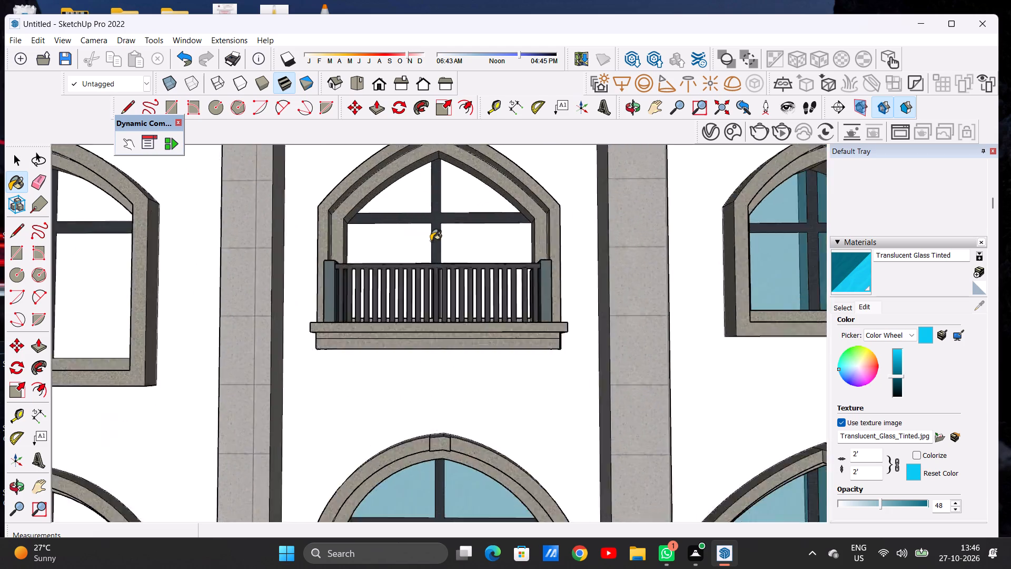
pyautogui.scroll(8, 431, 241)
pyautogui.click(388, 240)
pyautogui.click(523, 236)
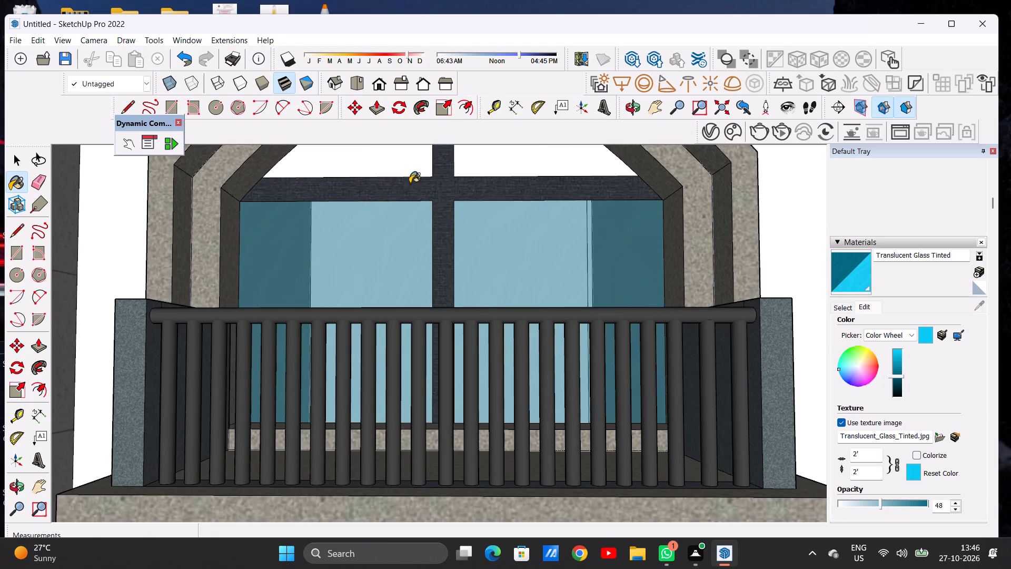
pyautogui.click(398, 162)
pyautogui.click(487, 162)
# Paint all four panes of the centre column's top window, behind the uppermost balcony, with Translucent Glass Tinted.
pyautogui.scroll(-10, 459, 243)
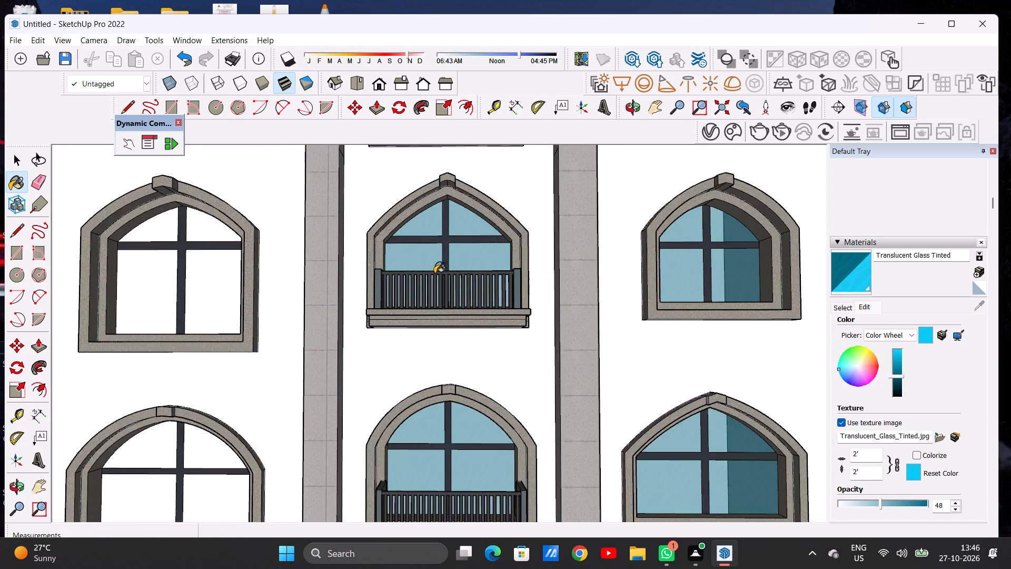
pyautogui.scroll(-18, 434, 273)
pyautogui.scroll(14, 423, 227)
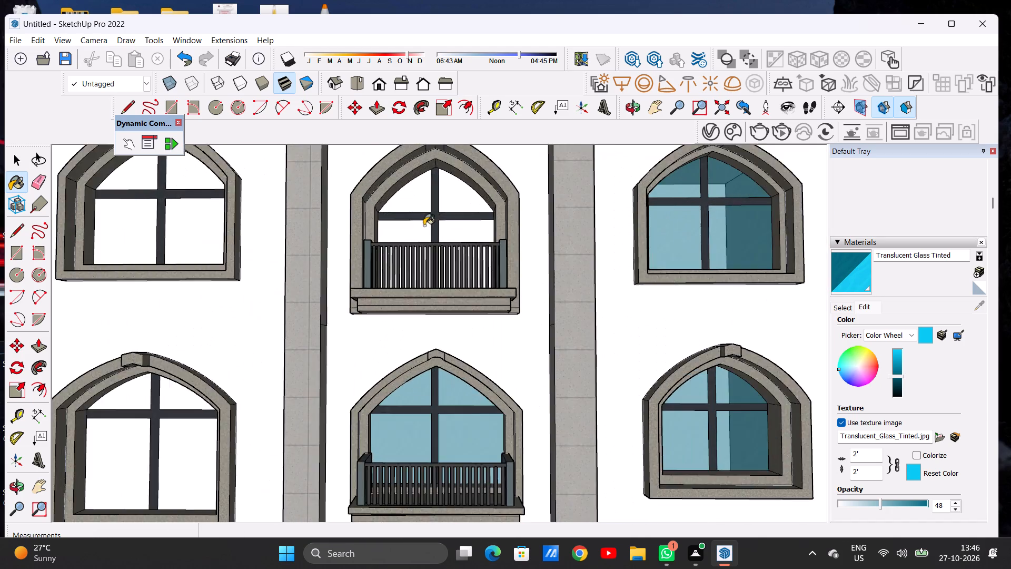
pyautogui.scroll(8, 424, 225)
pyautogui.click(413, 239)
pyautogui.click(493, 239)
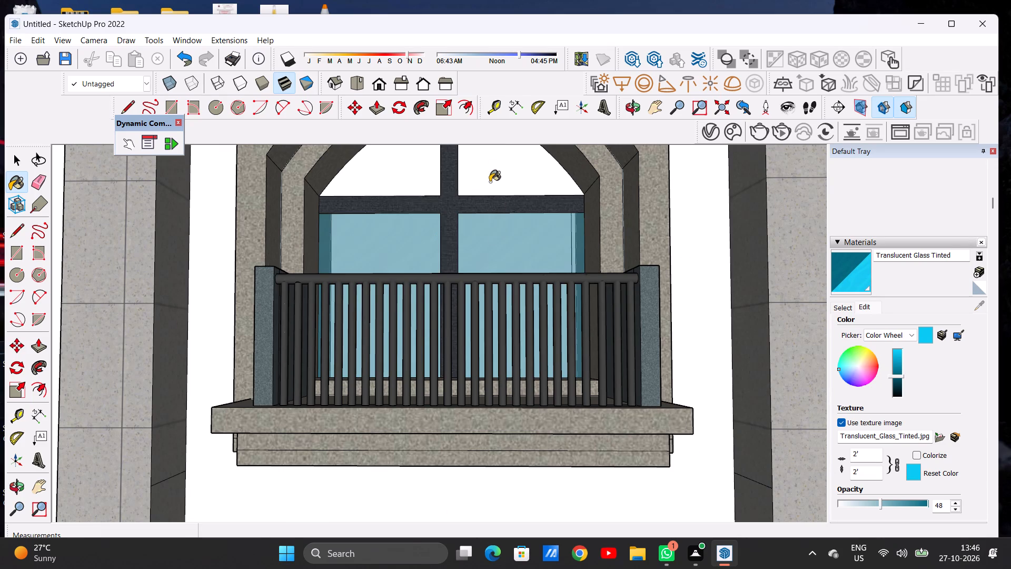
pyautogui.click(491, 168)
pyautogui.click(404, 175)
# Paint all four panes of the left column's lowest window with Translucent Glass Tinted.
pyautogui.scroll(-2, 432, 222)
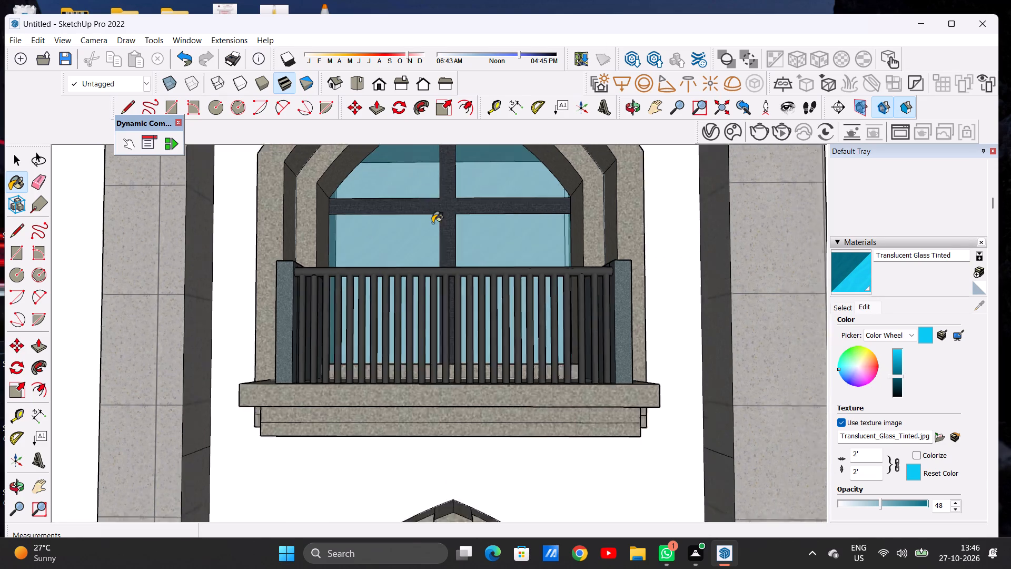
pyautogui.scroll(-5, 432, 223)
pyautogui.scroll(1, 432, 223)
pyautogui.scroll(-18, 438, 225)
pyautogui.scroll(1, 448, 222)
pyautogui.scroll(-5, 448, 222)
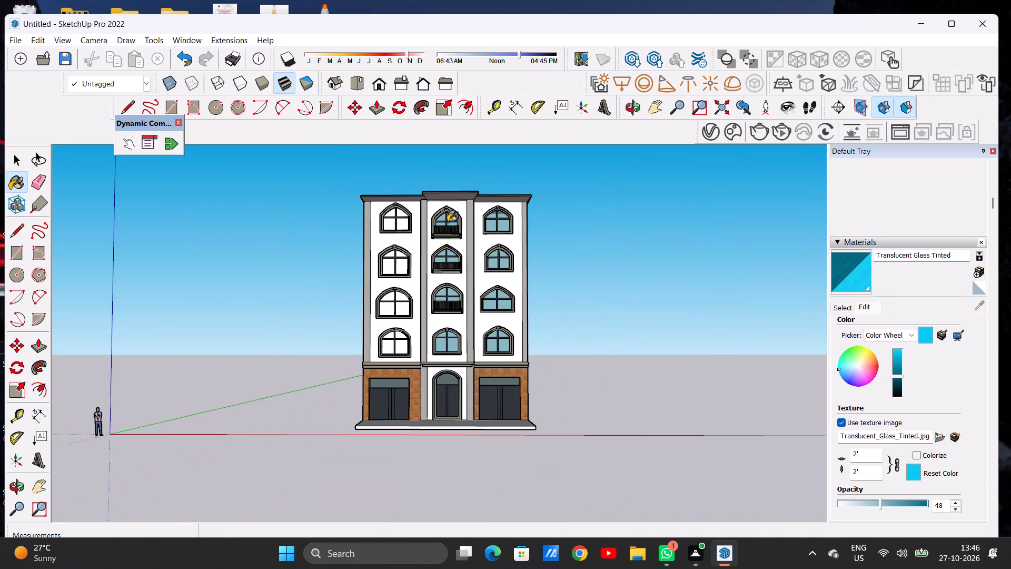
pyautogui.scroll(-4, 452, 229)
pyautogui.scroll(7, 431, 326)
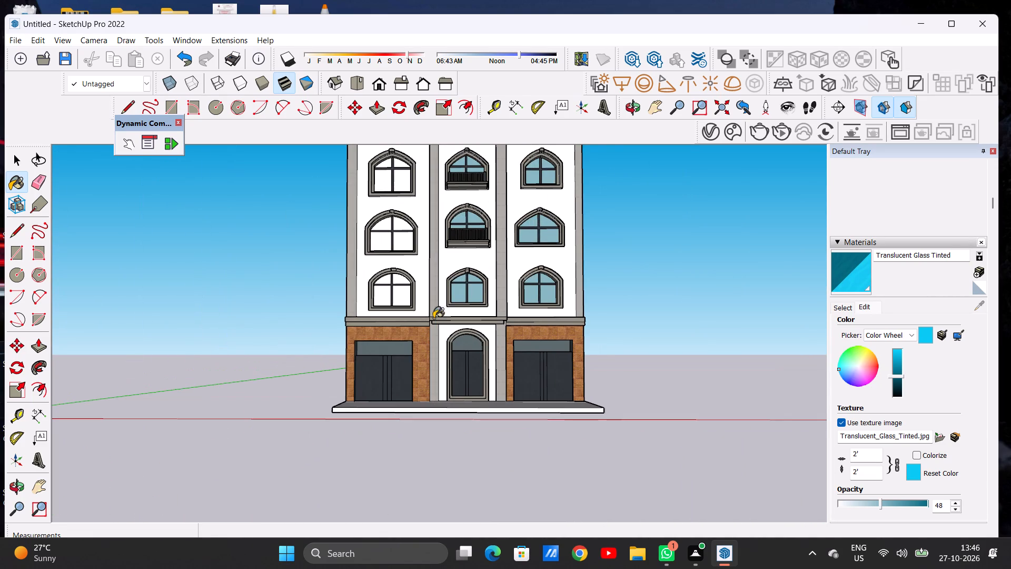
pyautogui.scroll(9, 438, 305)
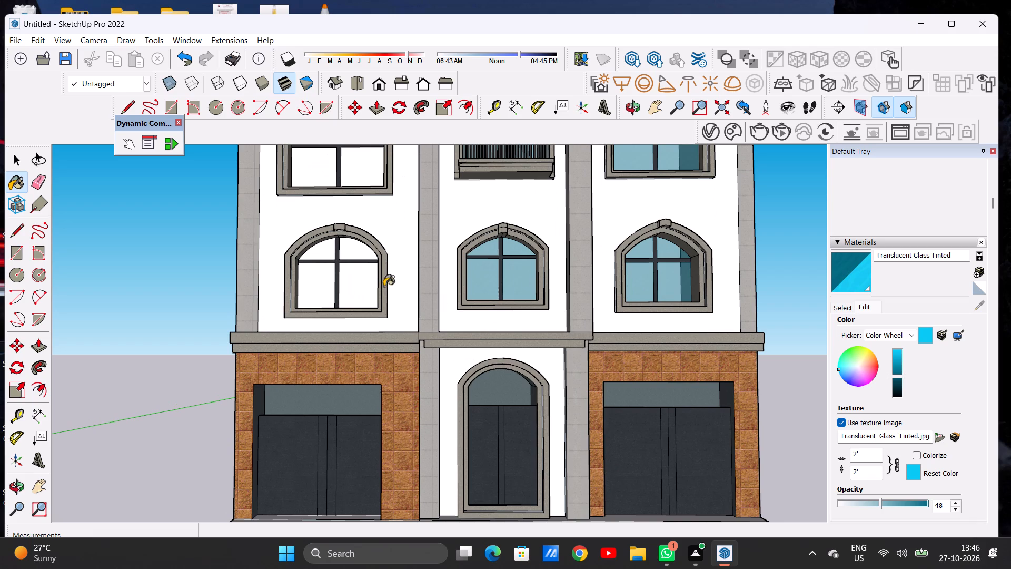
pyautogui.scroll(11, 343, 265)
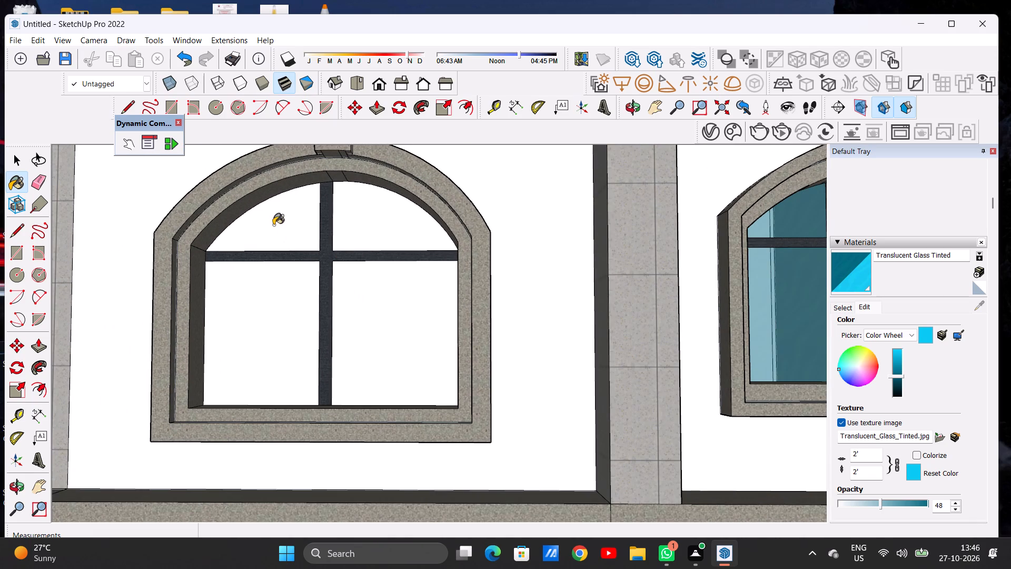
pyautogui.click(273, 225)
pyautogui.click(349, 212)
pyautogui.click(364, 306)
pyautogui.click(288, 317)
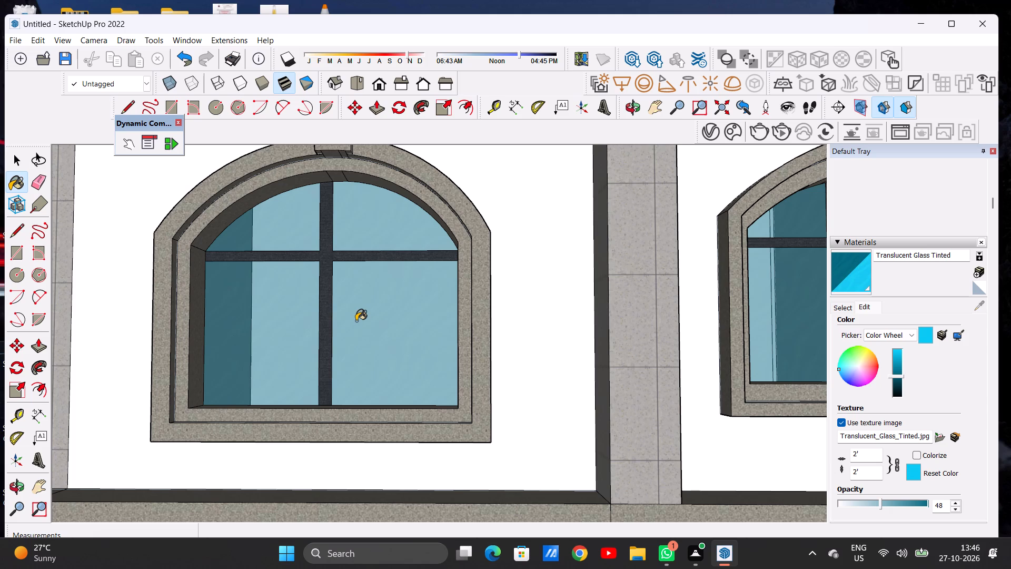
# Paint all four panes of the left column's second window from the bottom with Translucent Glass Tinted.
pyautogui.scroll(-17, 358, 313)
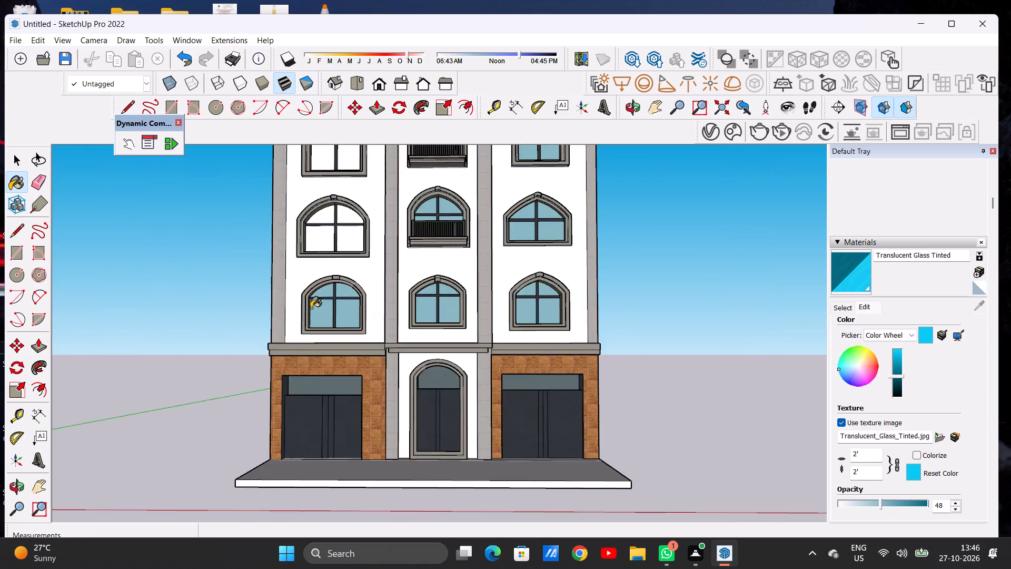
pyautogui.scroll(-12, 311, 308)
pyautogui.scroll(20, 328, 289)
pyautogui.scroll(2, 328, 289)
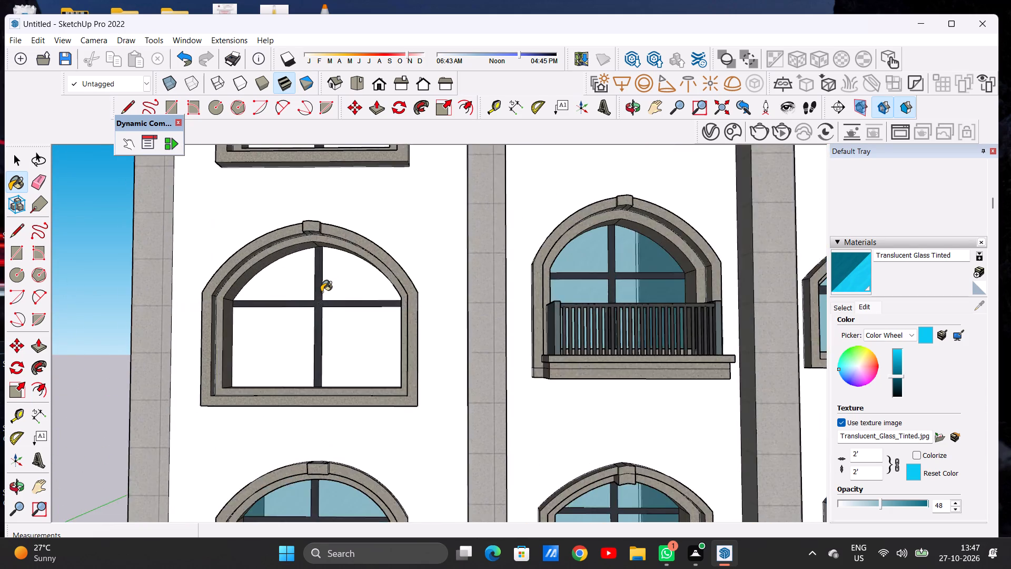
pyautogui.scroll(7, 321, 292)
pyautogui.click(272, 278)
pyautogui.click(353, 264)
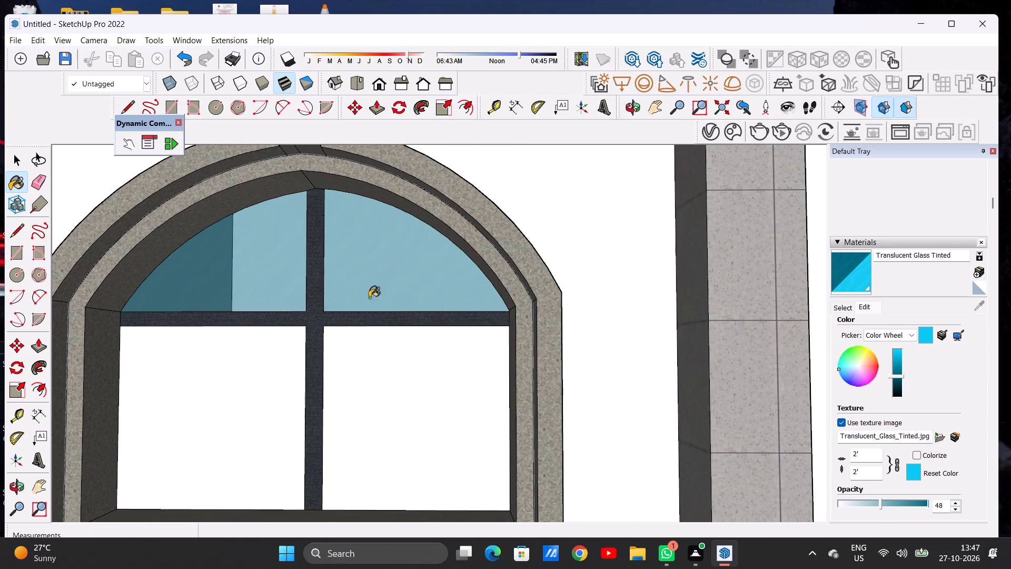
pyautogui.click(379, 381)
pyautogui.click(263, 387)
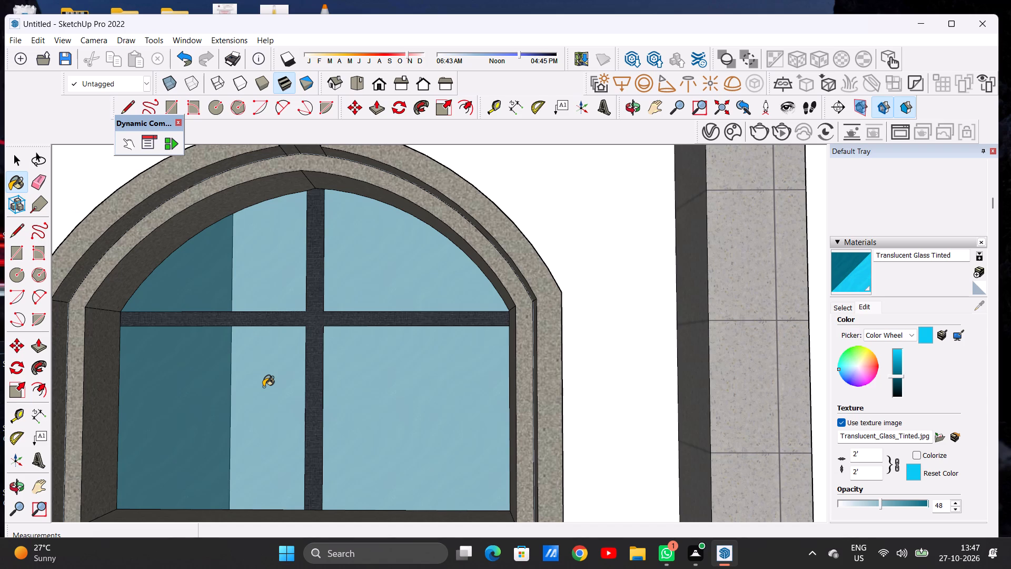
# Paint all four panes of the left column's third window from the bottom with Translucent Glass Tinted.
pyautogui.scroll(-14, 288, 358)
pyautogui.scroll(1, 330, 331)
pyautogui.scroll(-5, 331, 333)
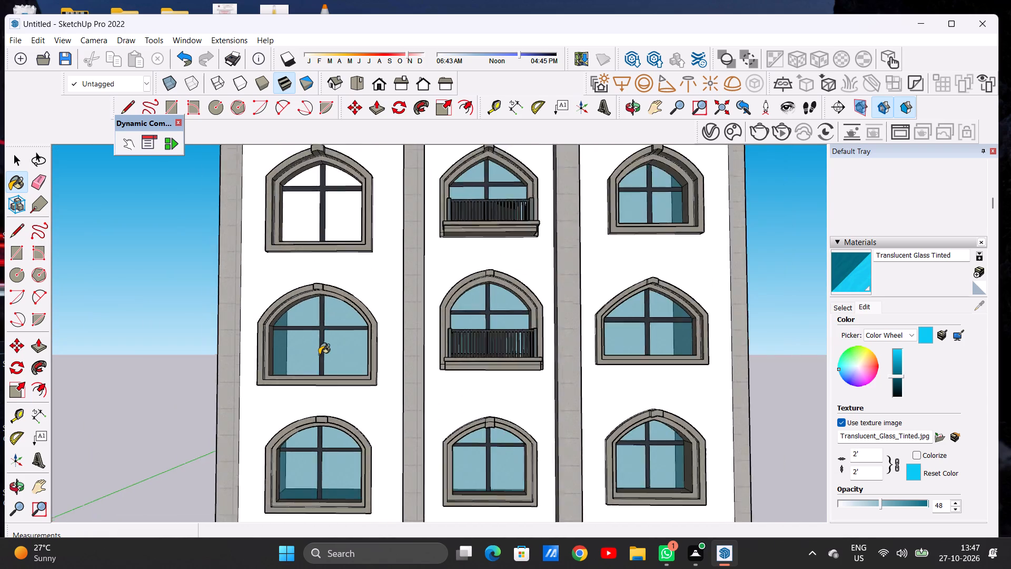
pyautogui.scroll(-8, 319, 355)
pyautogui.scroll(4, 322, 283)
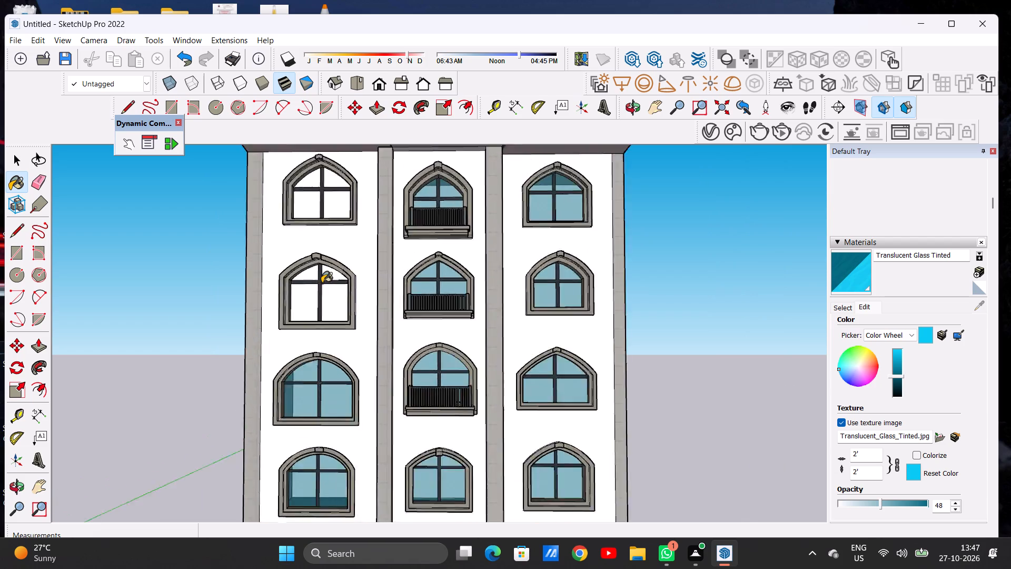
pyautogui.scroll(7, 322, 283)
pyautogui.scroll(-1, 318, 283)
pyautogui.scroll(9, 318, 283)
pyautogui.click(288, 249)
pyautogui.click(353, 248)
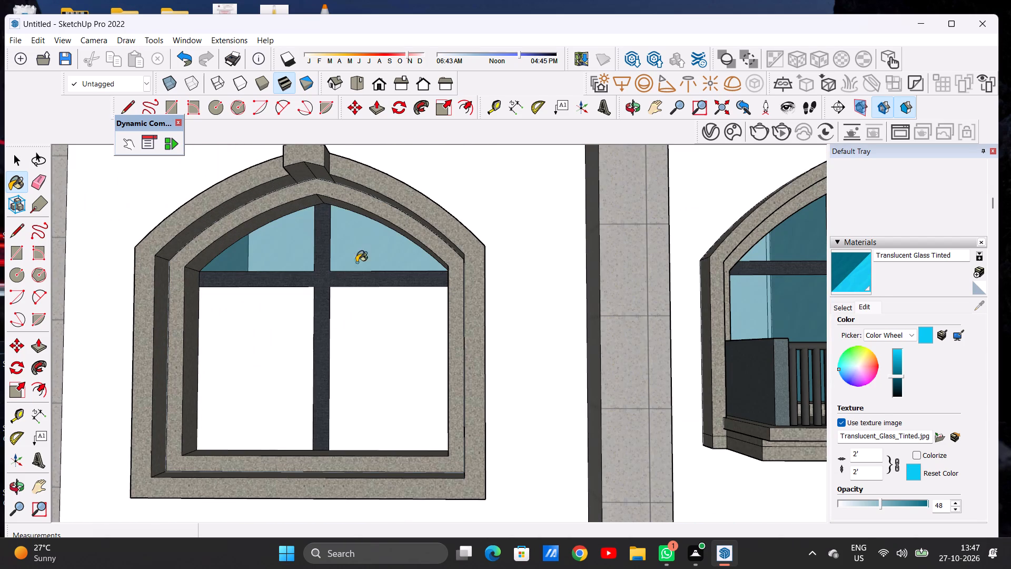
pyautogui.click(353, 360)
pyautogui.click(267, 365)
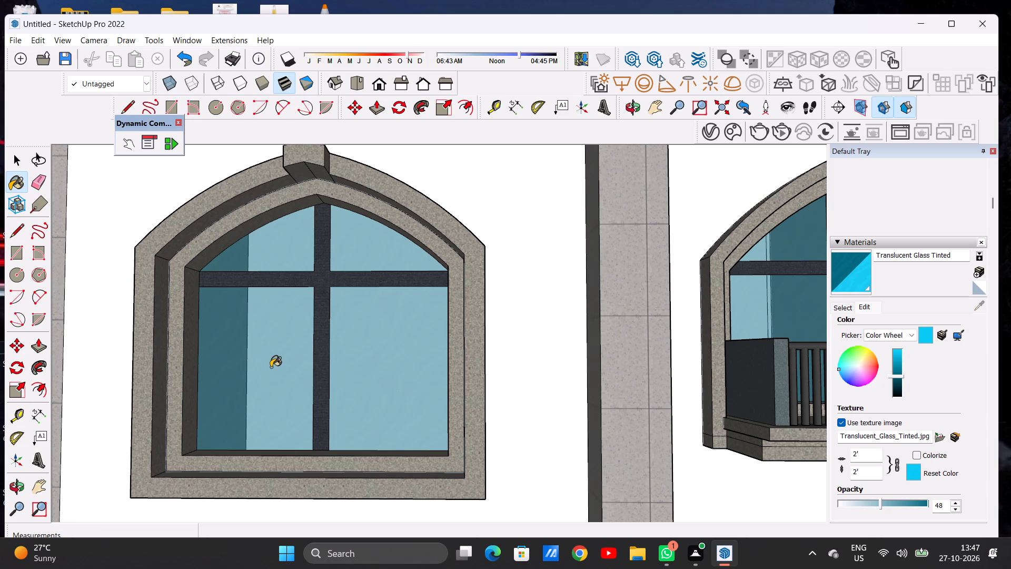
# Paint all four panes of the left column's top window with Translucent Glass Tinted.
pyautogui.scroll(-5, 282, 357)
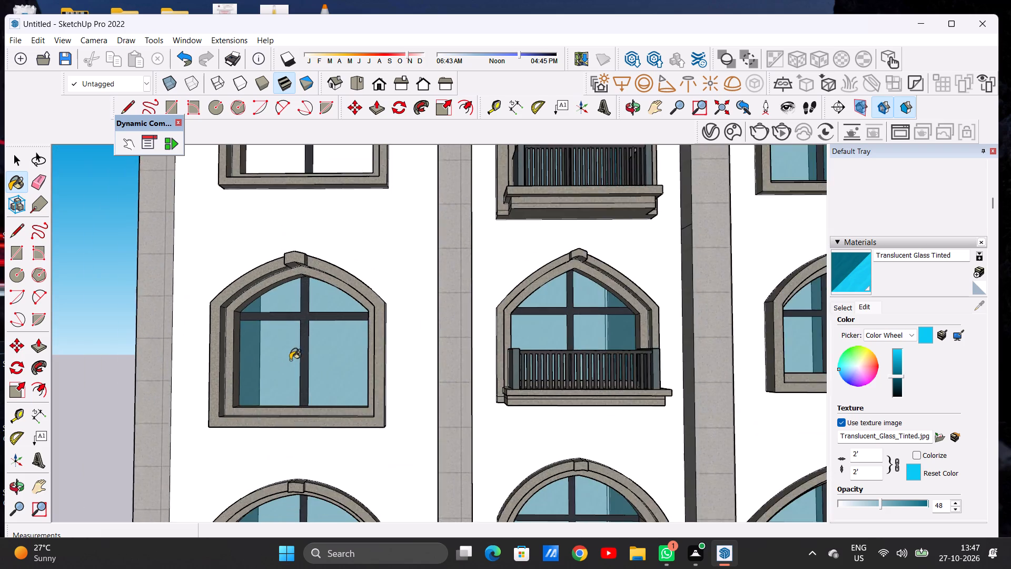
pyautogui.scroll(-11, 290, 360)
pyautogui.scroll(7, 319, 256)
pyautogui.scroll(-1, 309, 229)
pyautogui.scroll(6, 309, 229)
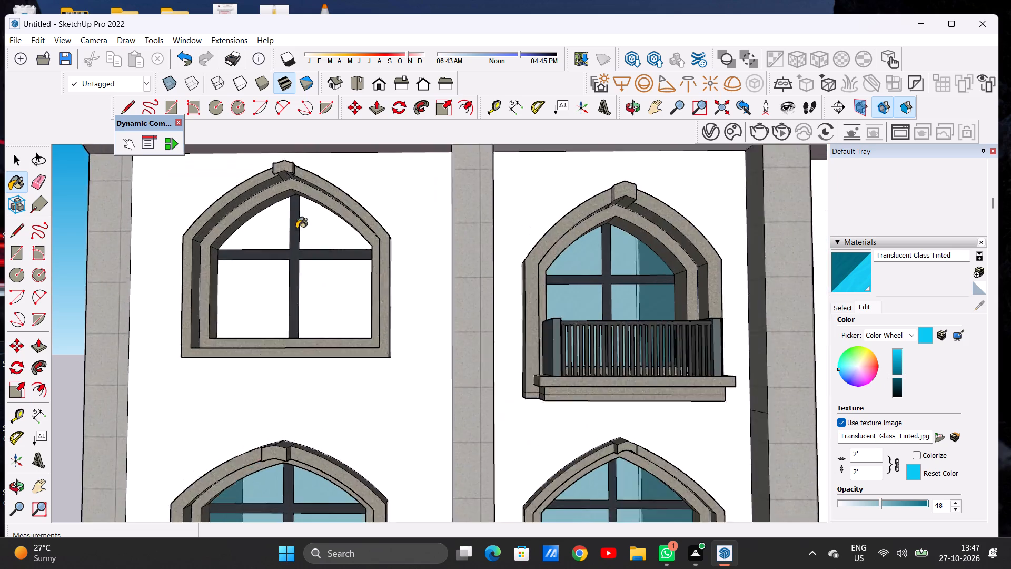
pyautogui.scroll(3, 296, 229)
pyautogui.click(260, 236)
pyautogui.click(315, 232)
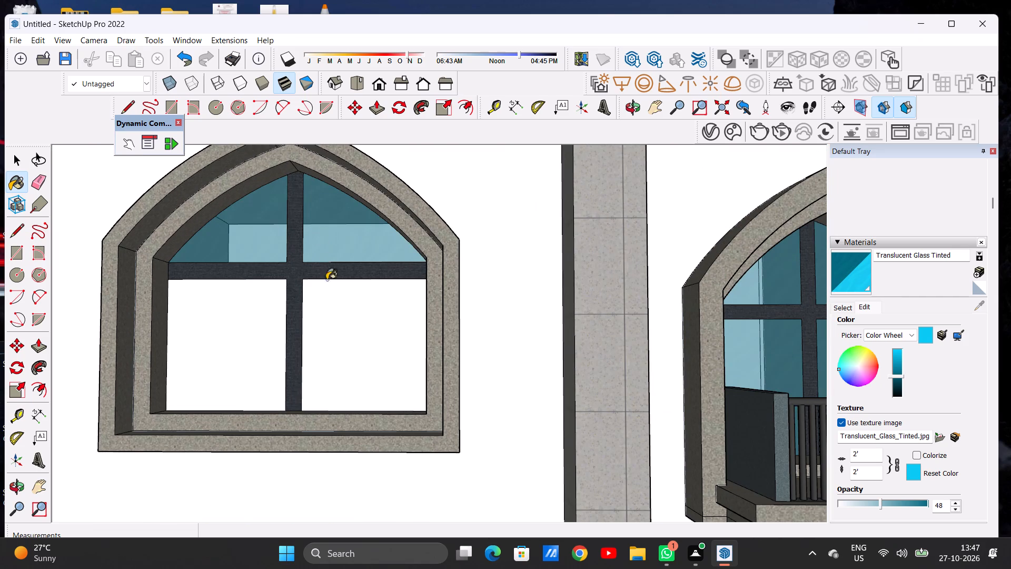
pyautogui.click(332, 307)
pyautogui.click(259, 311)
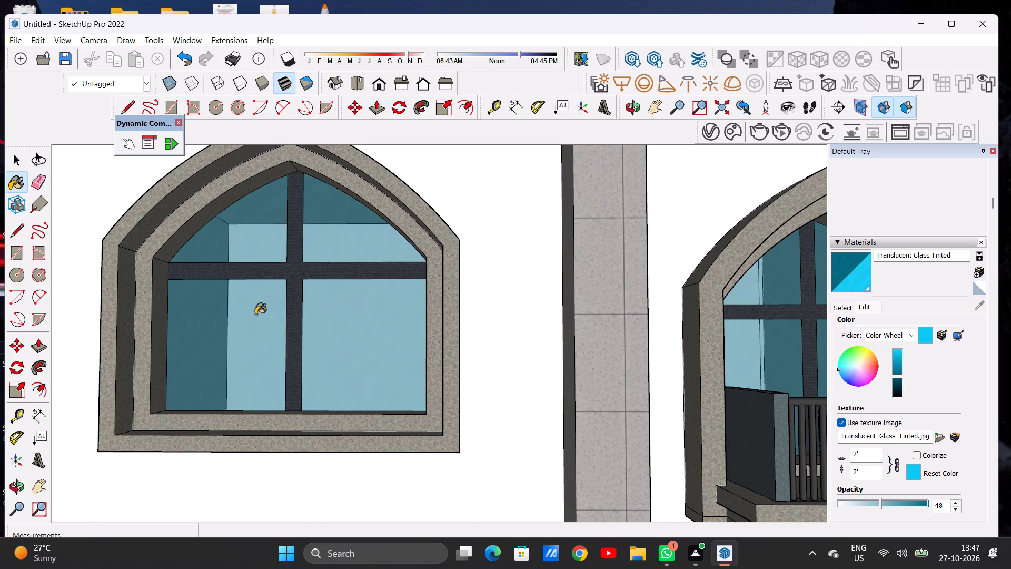
# Leave the Paint Bucket and examine the whole facade from several angles, checking the glazing in all three window columns.
pyautogui.scroll(-8, 255, 315)
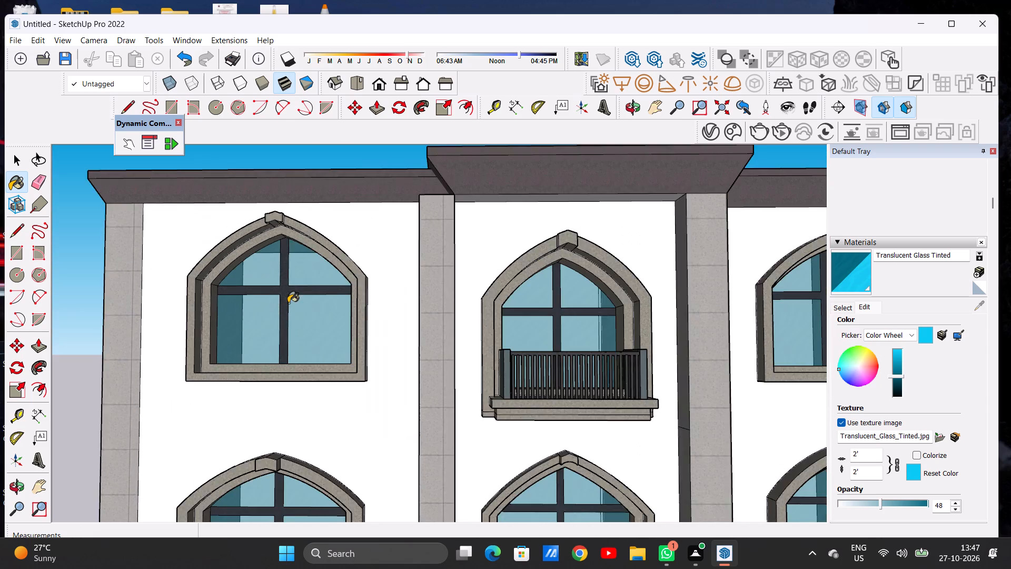
pyautogui.scroll(-19, 292, 300)
pyautogui.scroll(8, 321, 358)
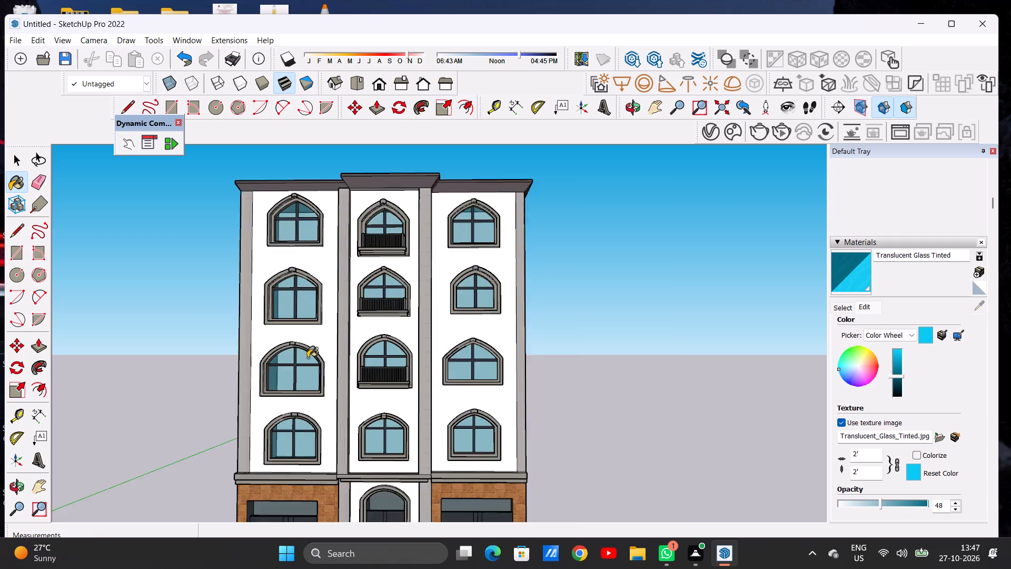
pyautogui.scroll(4, 308, 358)
pyautogui.moveTo(323, 338); pyautogui.dragTo(368, 350, button='middle')
pyautogui.scroll(-5, 317, 336)
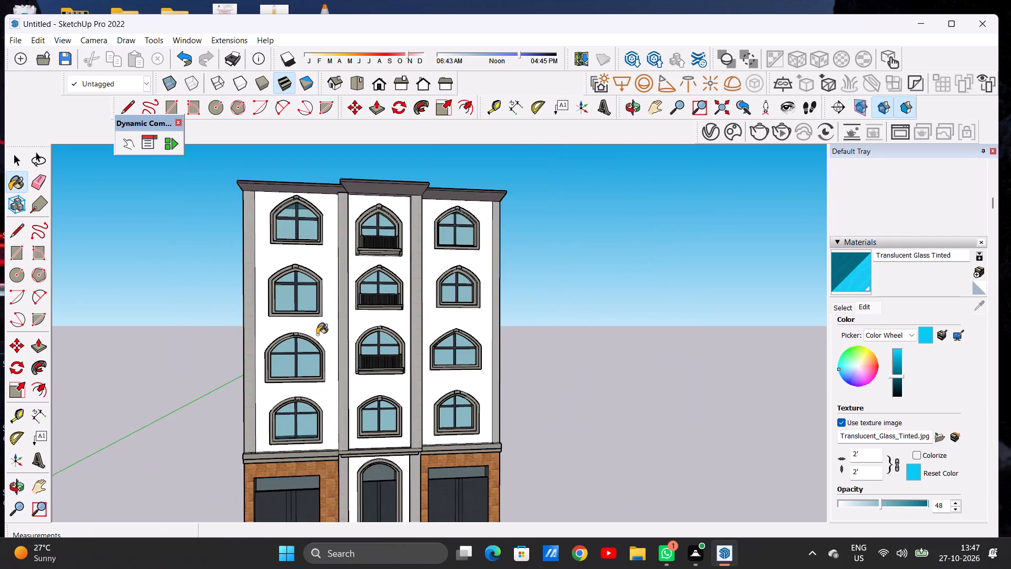
pyautogui.scroll(-8, 317, 335)
pyautogui.moveTo(376, 331); pyautogui.dragTo(317, 365, button='middle')
pyautogui.scroll(15, 374, 308)
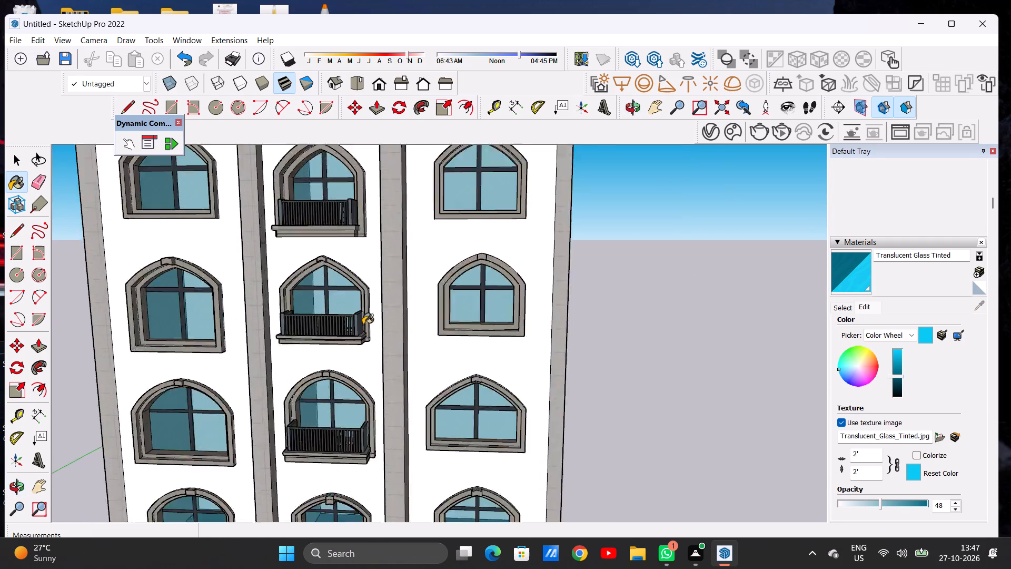
pyautogui.scroll(10, 363, 325)
pyautogui.scroll(-19, 345, 319)
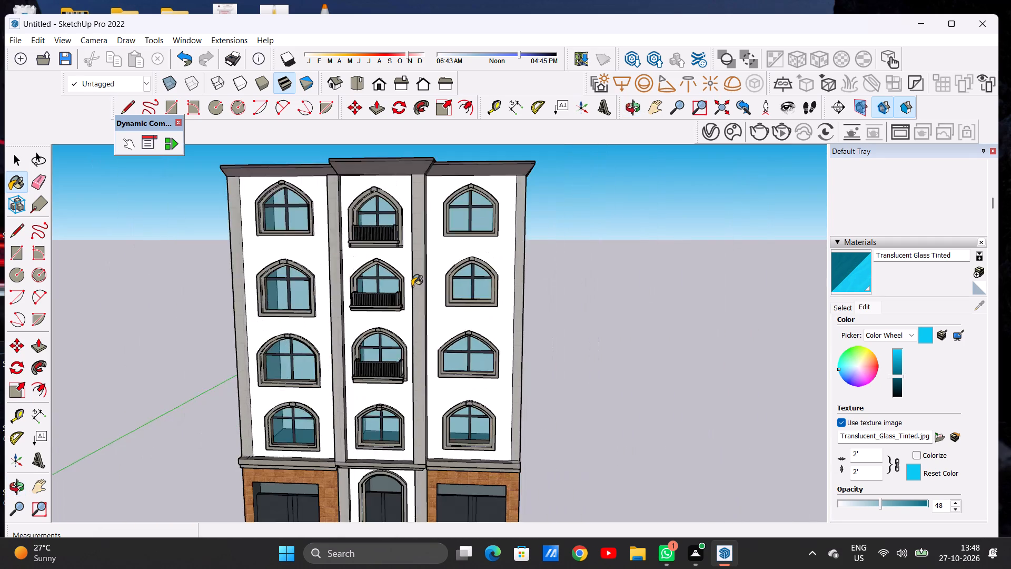
pyautogui.scroll(-4, 412, 286)
pyautogui.scroll(4, 406, 394)
pyautogui.moveTo(411, 400); pyautogui.dragTo(419, 385, button='middle')
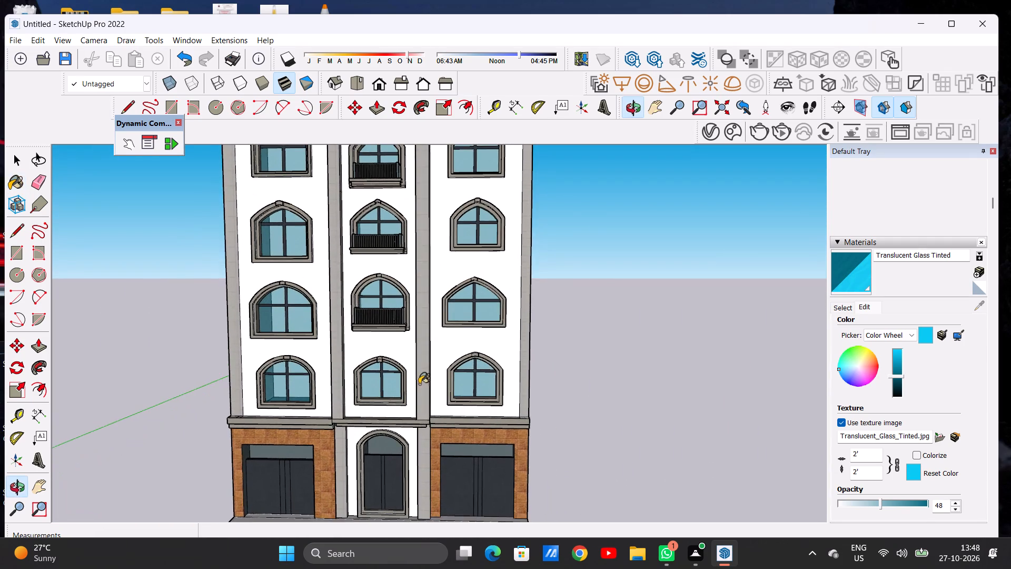
pyautogui.scroll(-5, 419, 384)
pyautogui.scroll(3, 419, 389)
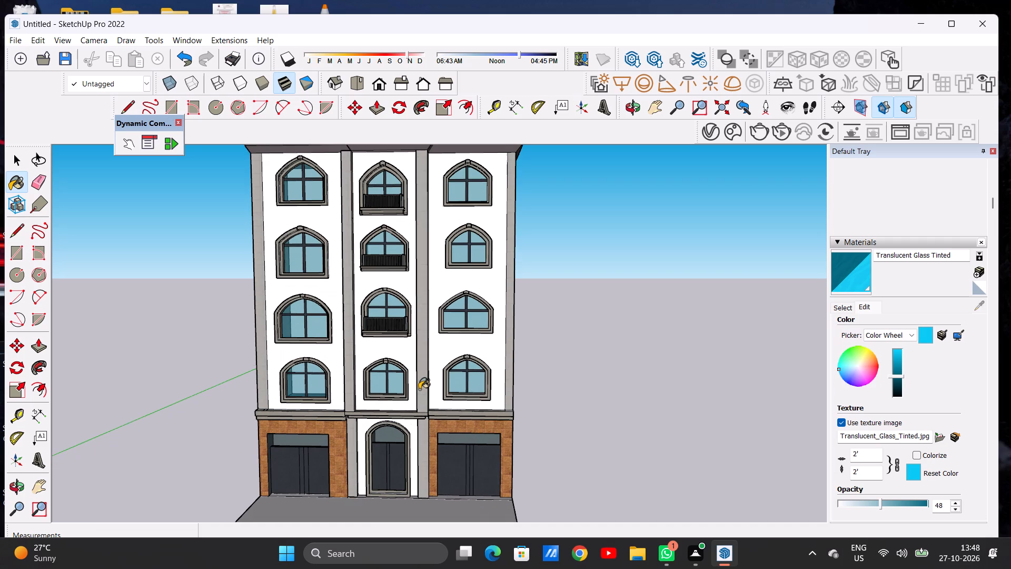
pyautogui.press('space')
pyautogui.scroll(-6, 419, 389)
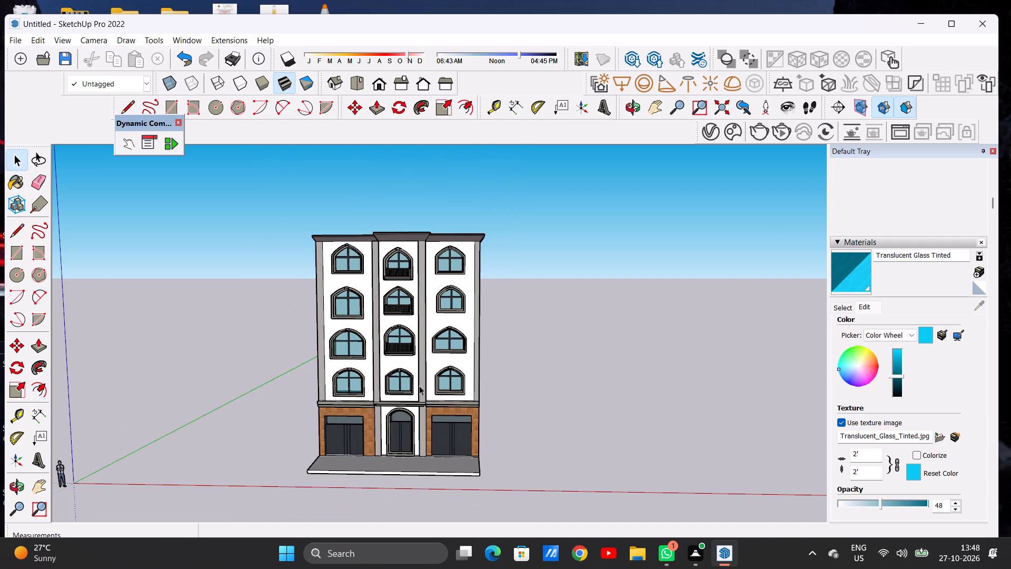
pyautogui.moveTo(417, 391); pyautogui.dragTo(423, 377, button='middle')
pyautogui.scroll(2, 424, 389)
pyautogui.scroll(-1, 425, 389)
pyautogui.scroll(4, 425, 389)
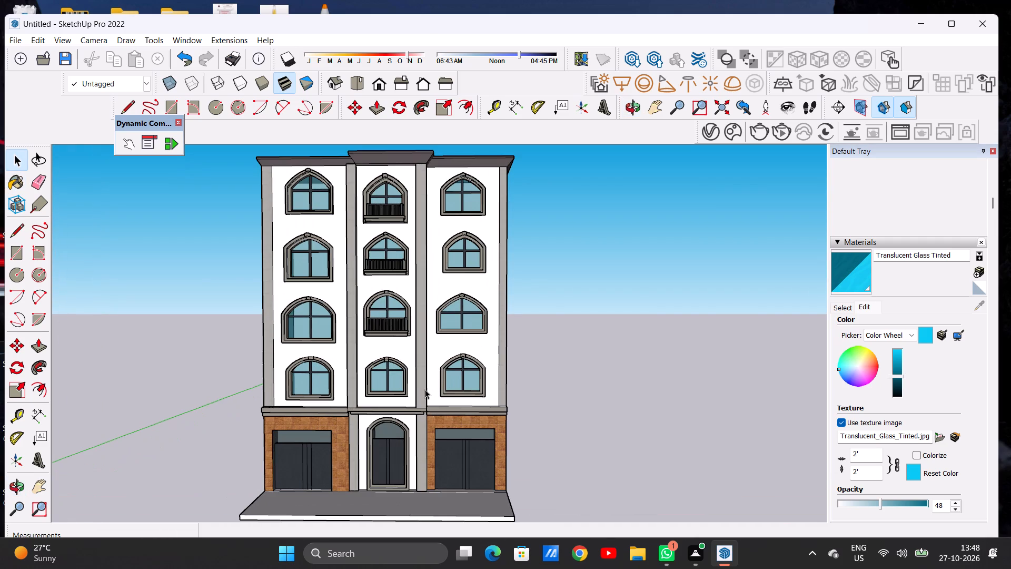
# Examine the whole facade and the unpainted platform in front of the ground-floor doors from several angles and distances.
pyautogui.scroll(-3, 428, 410)
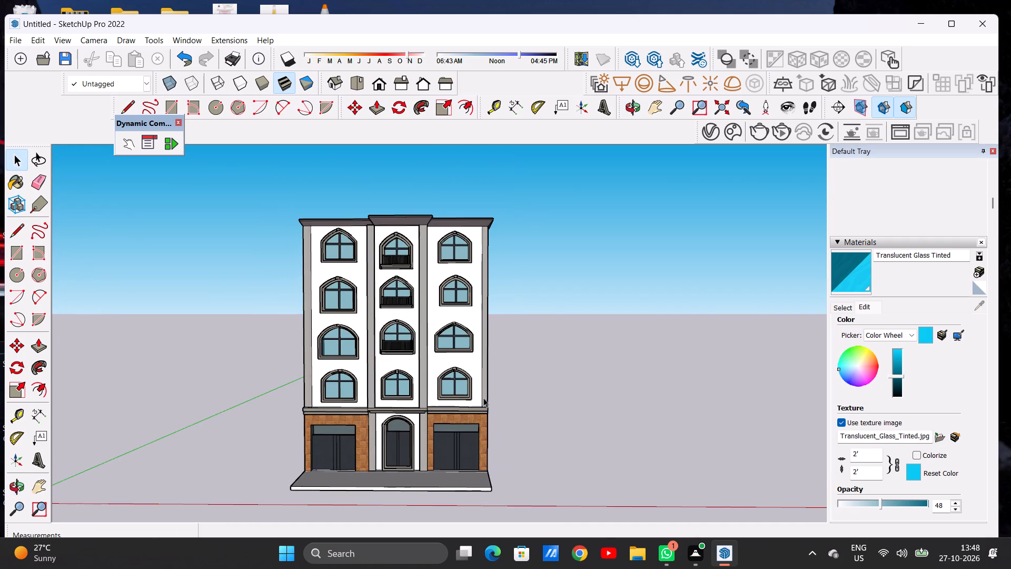
pyautogui.moveTo(492, 400); pyautogui.dragTo(517, 398, button='middle')
pyautogui.moveTo(517, 398); pyautogui.dragTo(504, 397, button='middle')
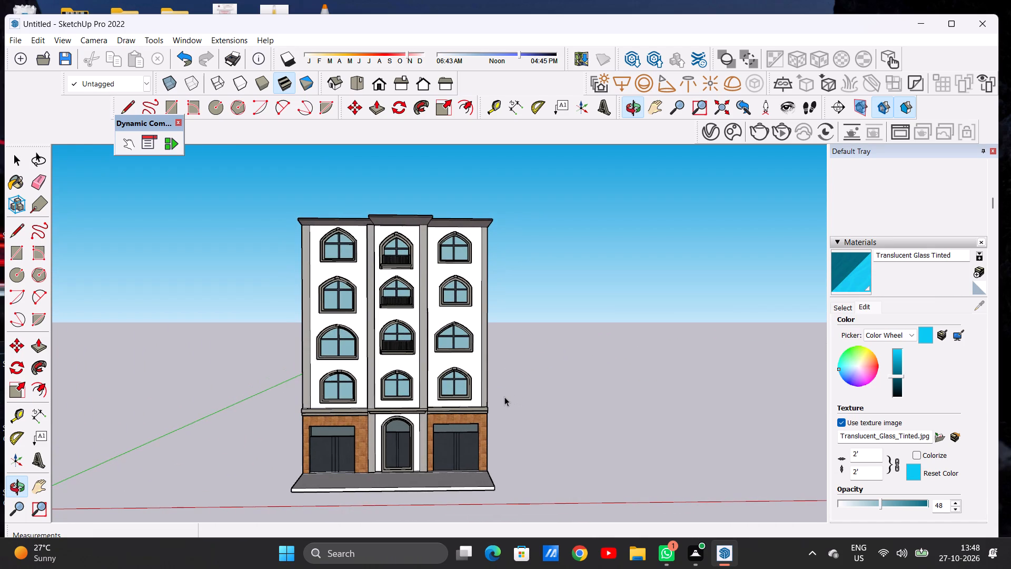
pyautogui.scroll(-5, 488, 374)
pyautogui.moveTo(470, 421); pyautogui.dragTo(454, 468, button='middle')
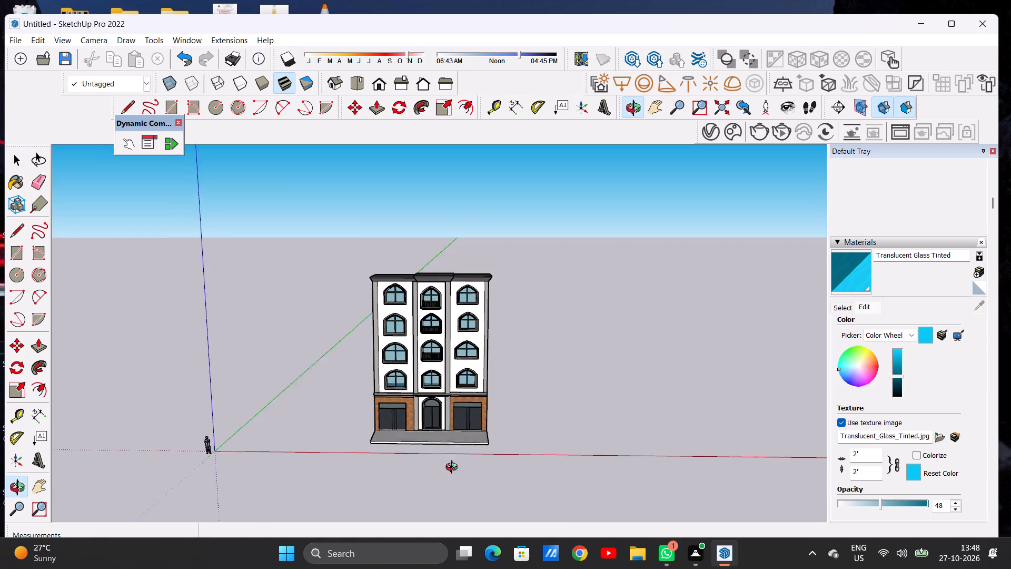
pyautogui.moveTo(454, 468); pyautogui.dragTo(451, 496, button='middle')
pyautogui.scroll(4, 452, 440)
pyautogui.scroll(-1, 451, 438)
pyautogui.scroll(10, 451, 438)
pyautogui.moveTo(444, 413); pyautogui.dragTo(420, 485, button='middle')
pyautogui.middleClick(420, 485)
pyautogui.scroll(5, 424, 454)
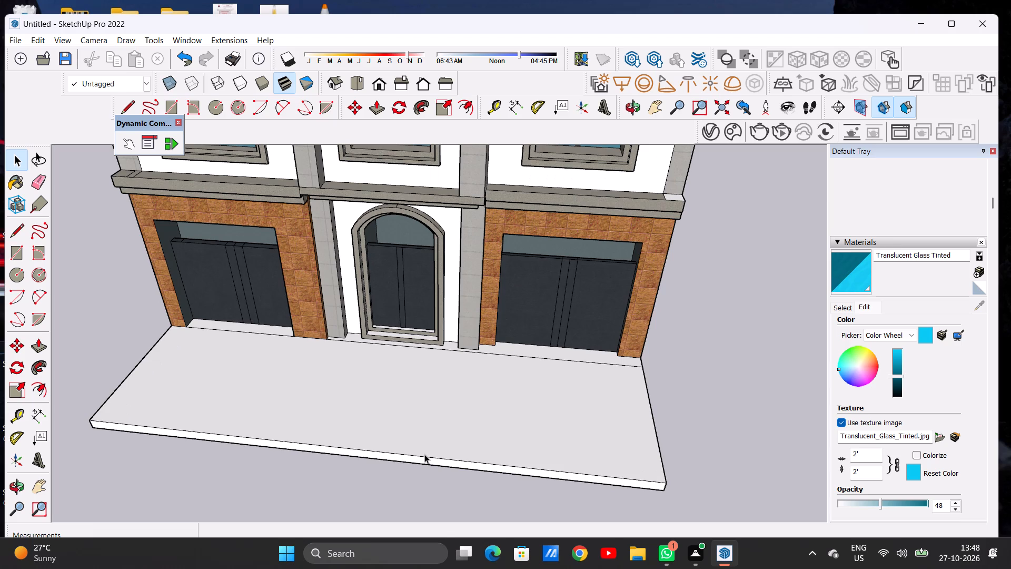
pyautogui.scroll(-2, 458, 386)
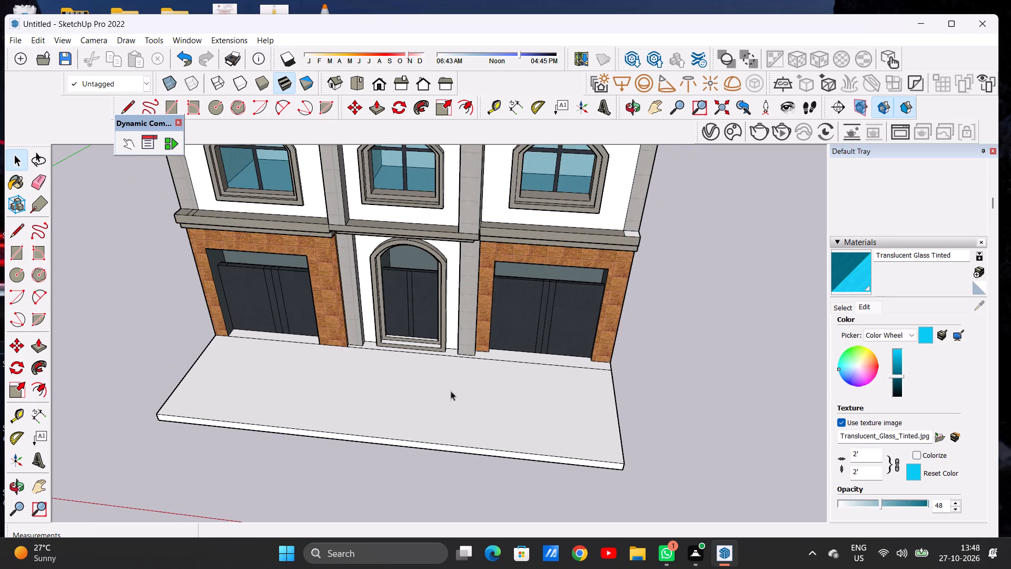
pyautogui.scroll(-10, 450, 411)
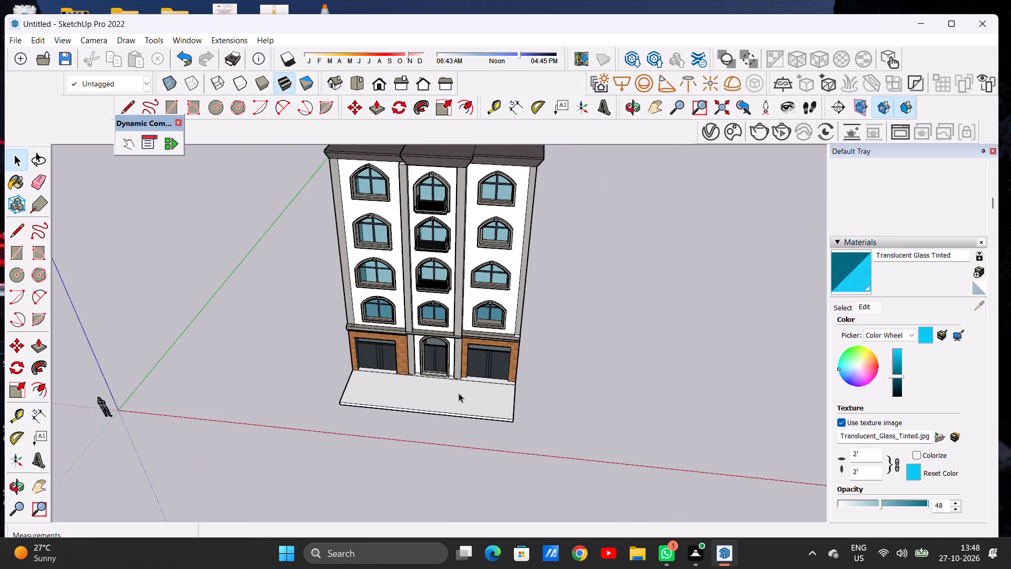
pyautogui.scroll(-1, 458, 387)
pyautogui.scroll(1, 458, 387)
pyautogui.scroll(-4, 458, 387)
pyautogui.moveTo(462, 385); pyautogui.dragTo(488, 261, button='middle')
pyautogui.scroll(2, 475, 401)
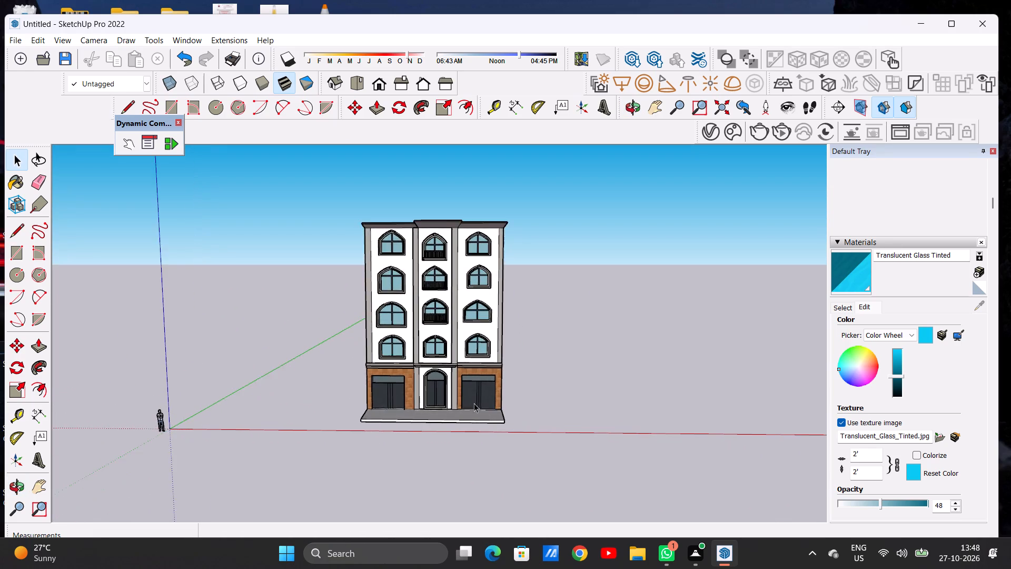
pyautogui.scroll(3, 474, 403)
pyautogui.moveTo(482, 416); pyautogui.dragTo(451, 513, button='middle')
pyautogui.scroll(7, 457, 449)
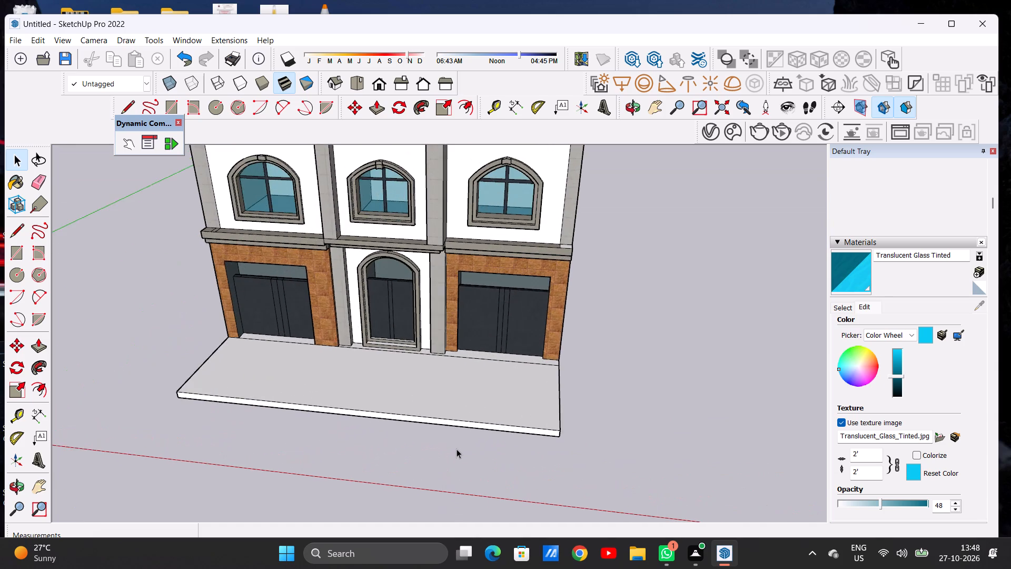
pyautogui.moveTo(507, 397); pyautogui.dragTo(408, 429, button='middle')
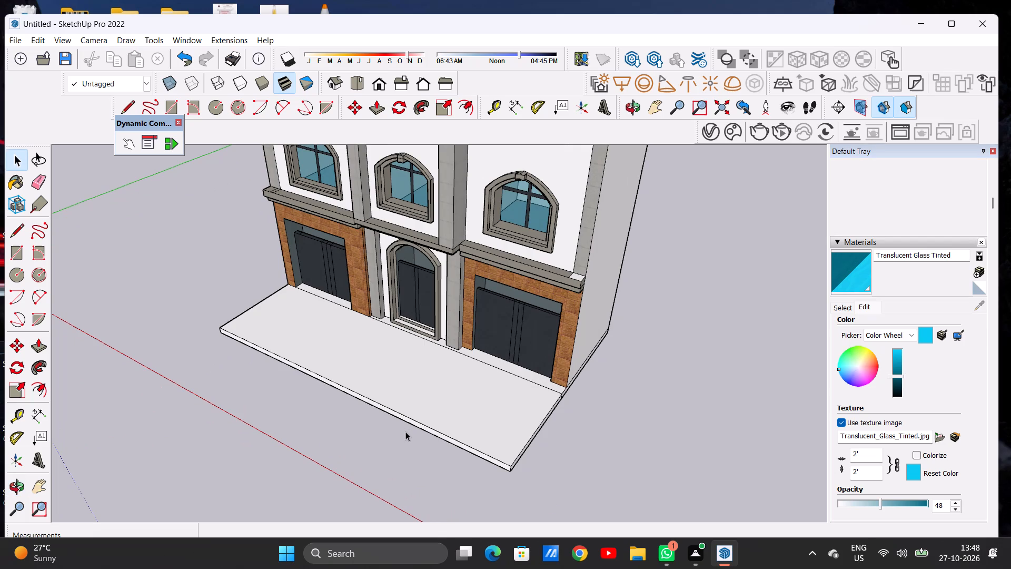
pyautogui.scroll(-3, 435, 427)
pyautogui.scroll(-5, 504, 411)
pyautogui.scroll(-7, 566, 387)
pyautogui.scroll(4, 521, 349)
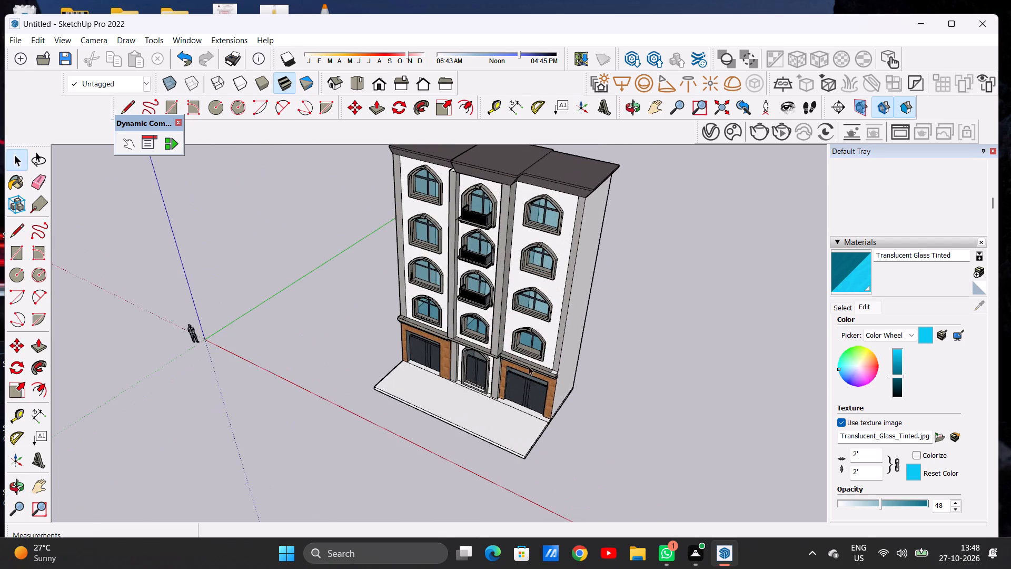
pyautogui.moveTo(528, 375); pyautogui.dragTo(621, 261, button='middle')
pyautogui.scroll(5, 550, 399)
pyautogui.moveTo(428, 397); pyautogui.dragTo(451, 455, button='middle')
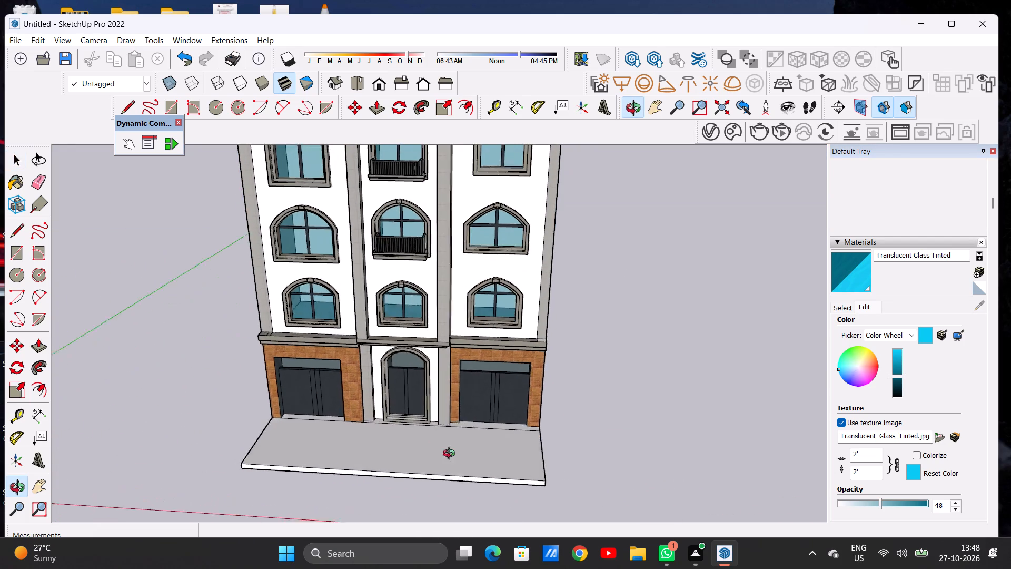
pyautogui.moveTo(451, 455); pyautogui.dragTo(461, 466, button='middle')
pyautogui.scroll(-5, 637, 344)
pyautogui.moveTo(526, 377); pyautogui.dragTo(487, 477, button='middle')
pyautogui.scroll(7, 508, 393)
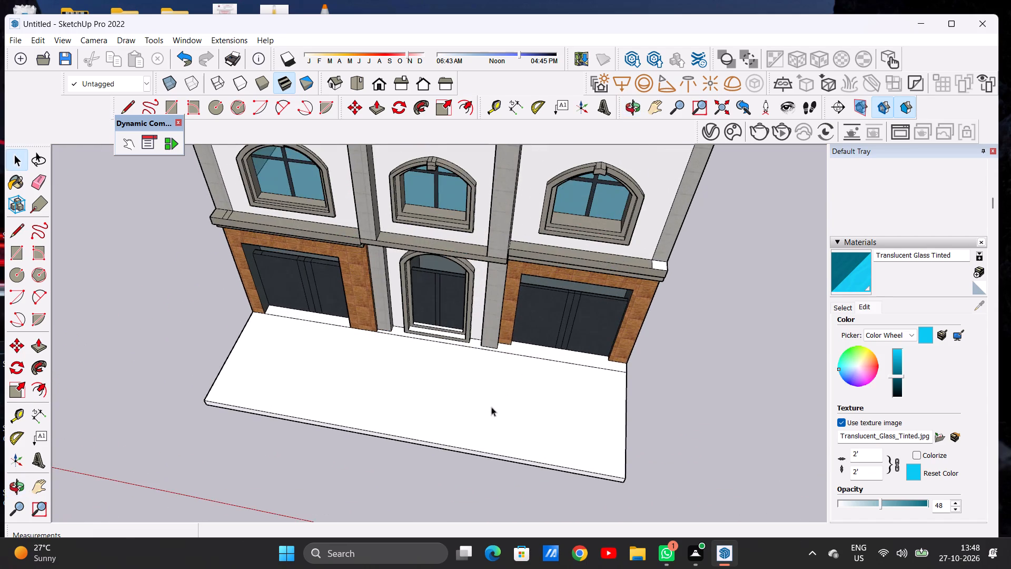
pyautogui.moveTo(493, 407); pyautogui.dragTo(514, 408, button='middle')
pyautogui.scroll(2, 514, 406)
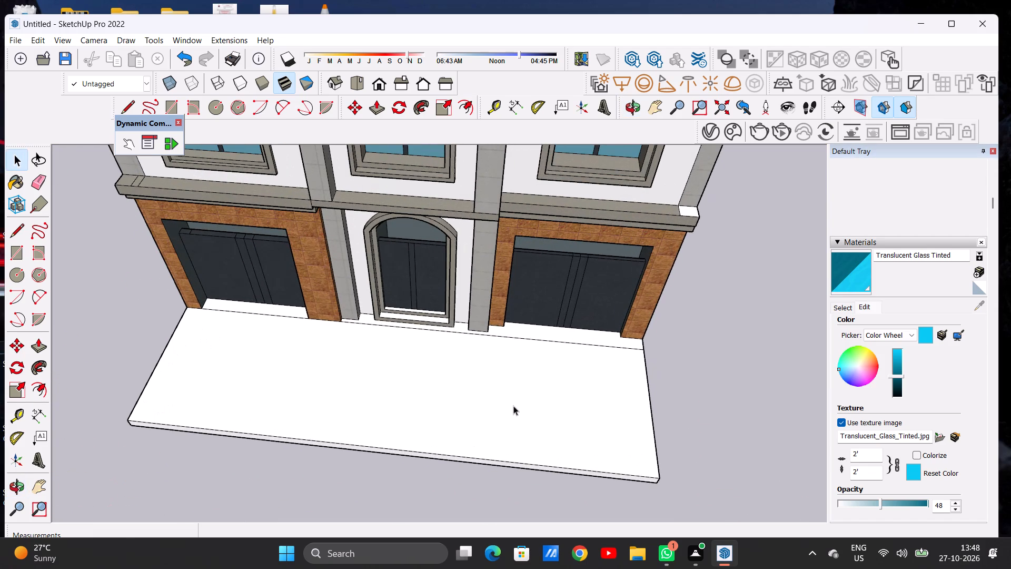
# Paint the top of the entrance platform with Field Rectangle Tile from the Tile material collection.
pyautogui.click(847, 309)
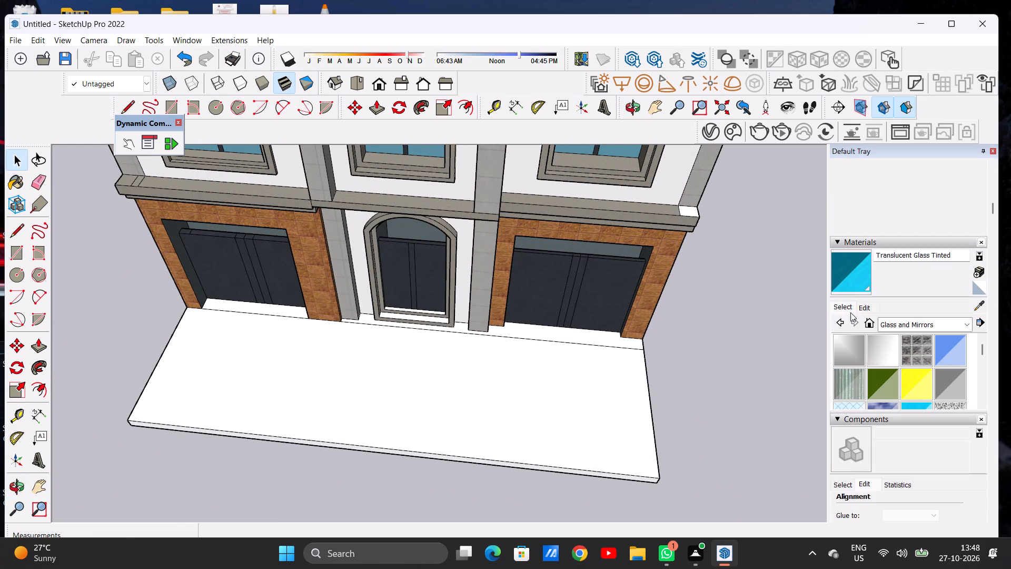
pyautogui.click(898, 321)
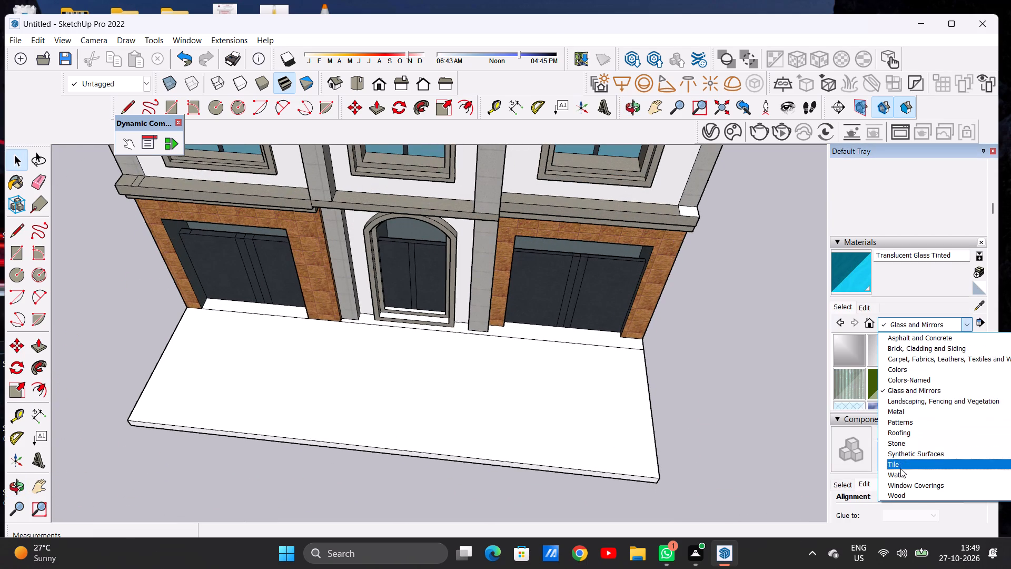
pyautogui.click(900, 468)
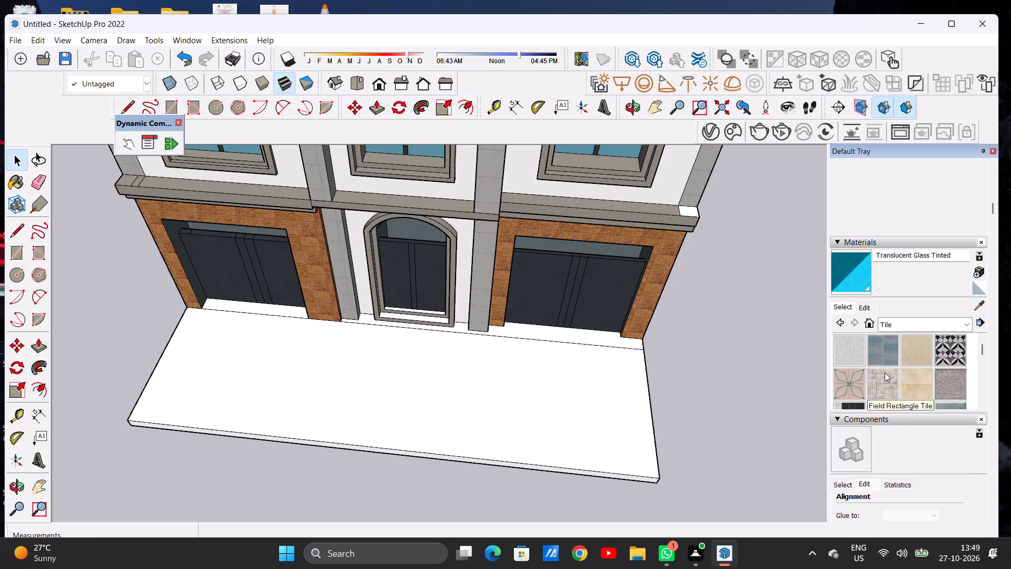
pyautogui.scroll(-1, 878, 366)
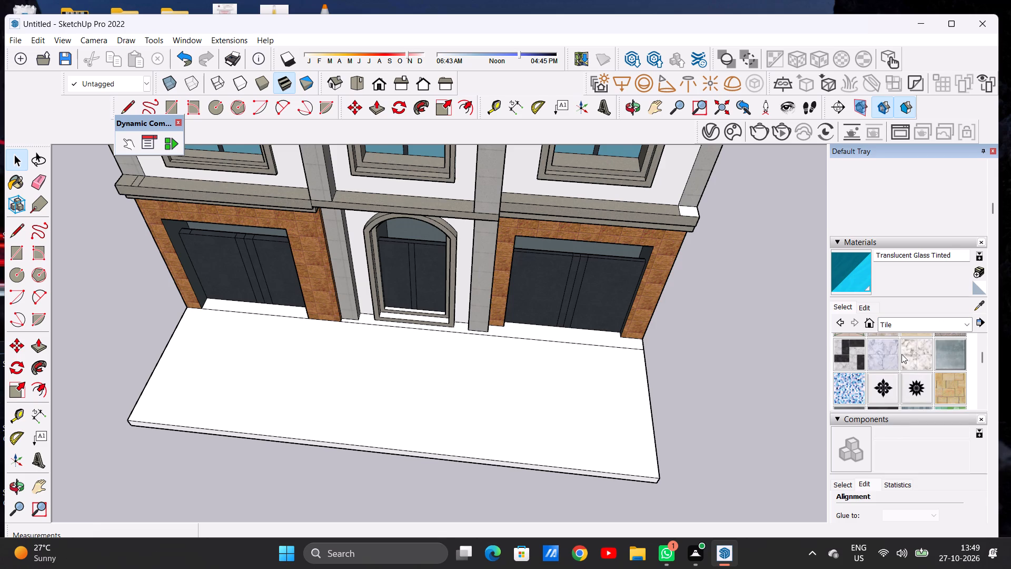
pyautogui.scroll(1, 899, 366)
pyautogui.click(881, 379)
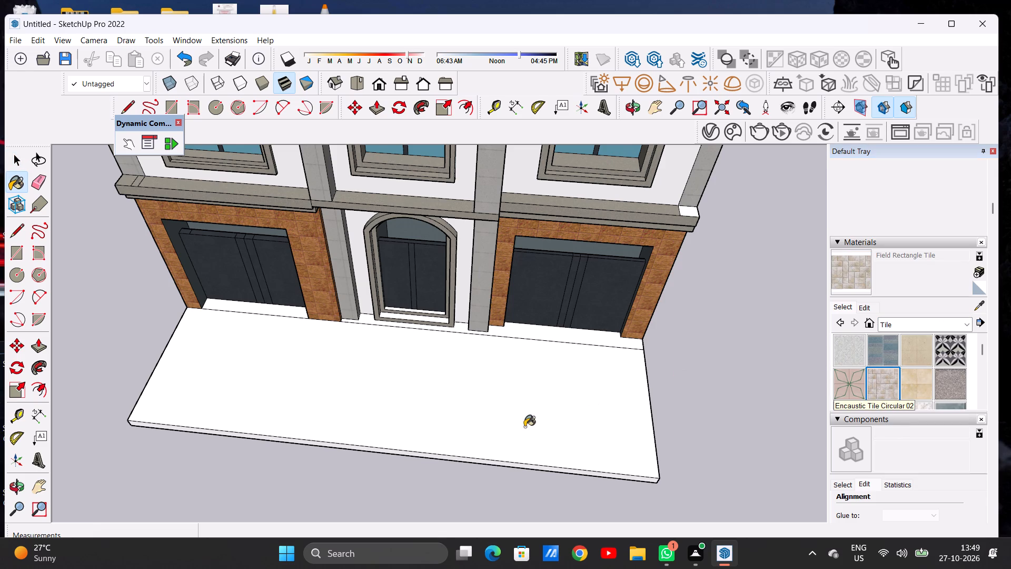
pyautogui.click(392, 410)
# Paint the long front edge of the entrance platform with Field Rectangle Tile.
pyautogui.scroll(8, 424, 428)
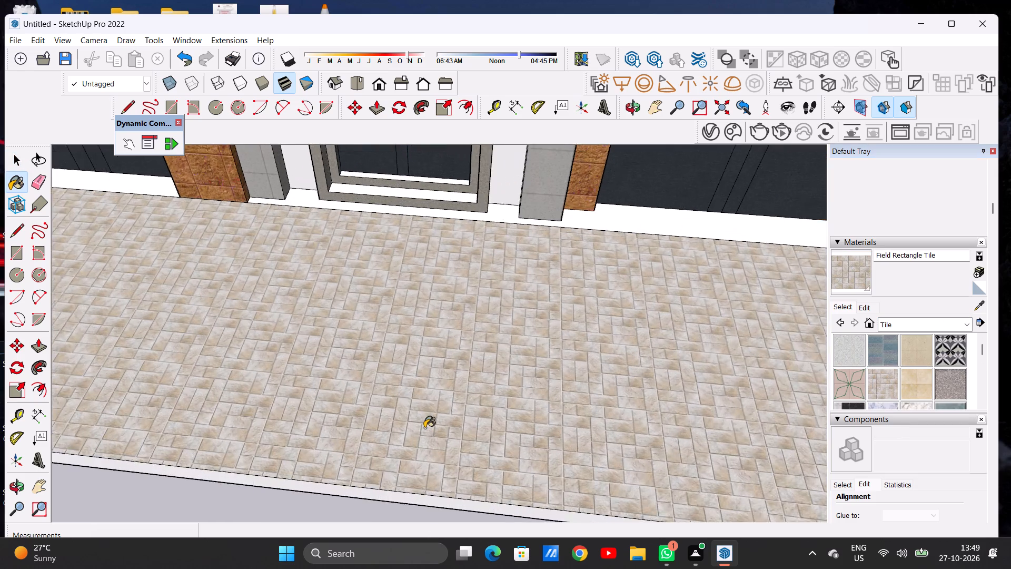
pyautogui.scroll(2, 424, 428)
pyautogui.scroll(-14, 472, 387)
pyautogui.moveTo(470, 422); pyautogui.dragTo(465, 376, button='middle')
pyautogui.middleClick(465, 375)
pyautogui.scroll(13, 480, 407)
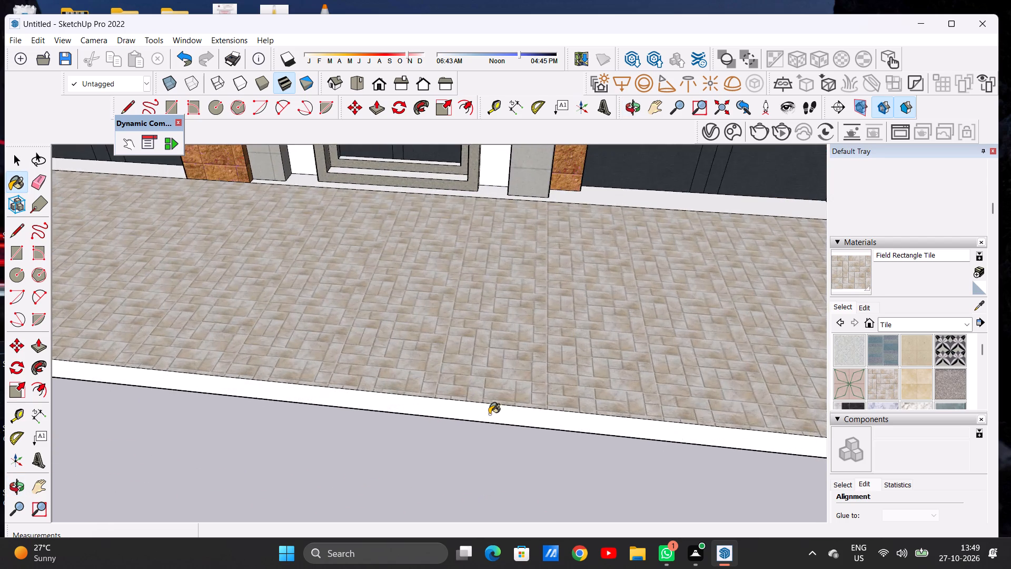
pyautogui.click(489, 414)
# Paint the short edge at the platform's right end with Field Rectangle Tile.
pyautogui.scroll(-15, 430, 410)
pyautogui.scroll(1, 420, 380)
pyautogui.scroll(-6, 420, 380)
pyautogui.moveTo(589, 387); pyautogui.dragTo(430, 358, button='middle')
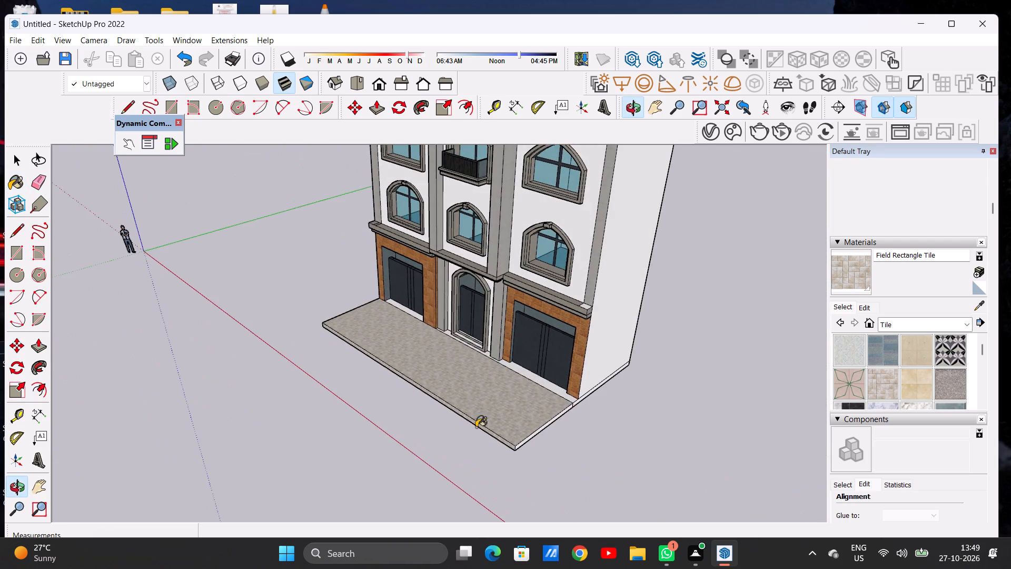
pyautogui.scroll(15, 512, 449)
pyautogui.click(538, 442)
# Paint the short edge at the platform's left end with Field Rectangle Tile.
pyautogui.scroll(-12, 519, 413)
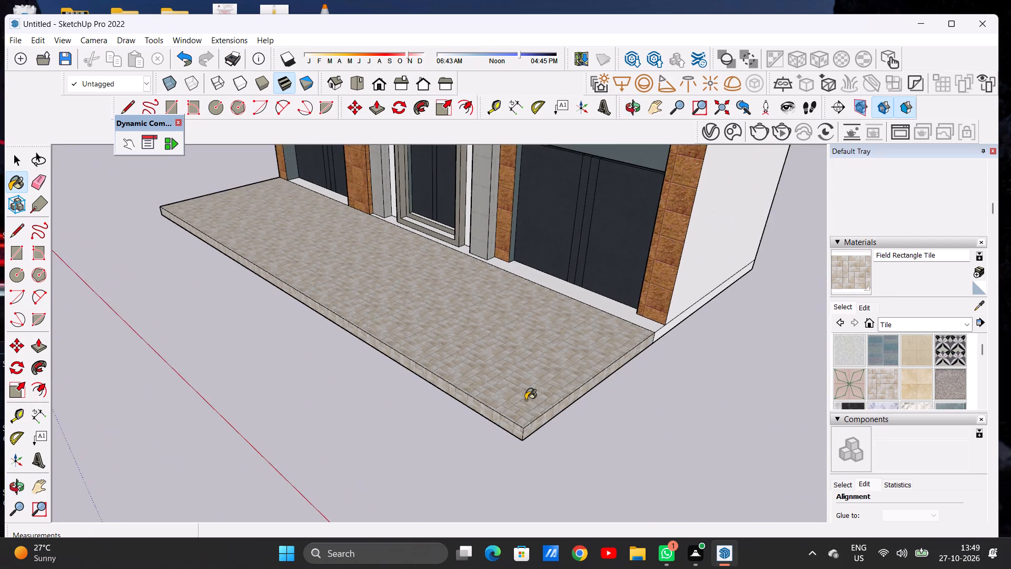
pyautogui.scroll(-6, 526, 400)
pyautogui.moveTo(415, 388); pyautogui.dragTo(692, 390, button='middle')
pyautogui.scroll(-6, 617, 372)
pyautogui.scroll(9, 325, 388)
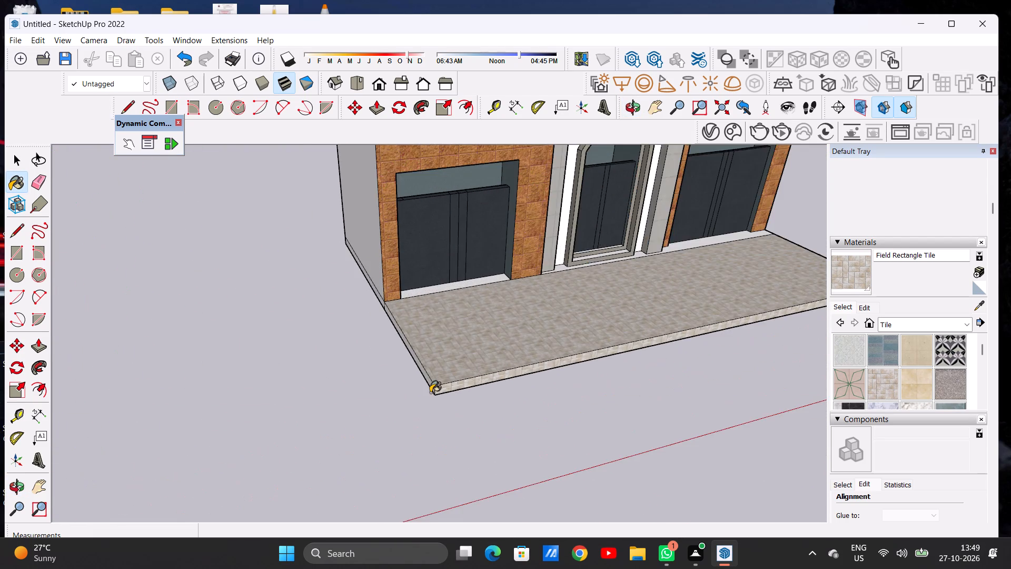
pyautogui.scroll(5, 430, 393)
pyautogui.moveTo(421, 394); pyautogui.dragTo(477, 372, button='middle')
pyautogui.scroll(7, 489, 366)
pyautogui.click(490, 365)
# Examine the tiled platform close up and together with the facade, checking the scale and coverage of the tile pattern.
pyautogui.scroll(-2, 452, 385)
pyautogui.scroll(1, 438, 388)
pyautogui.scroll(-4, 435, 389)
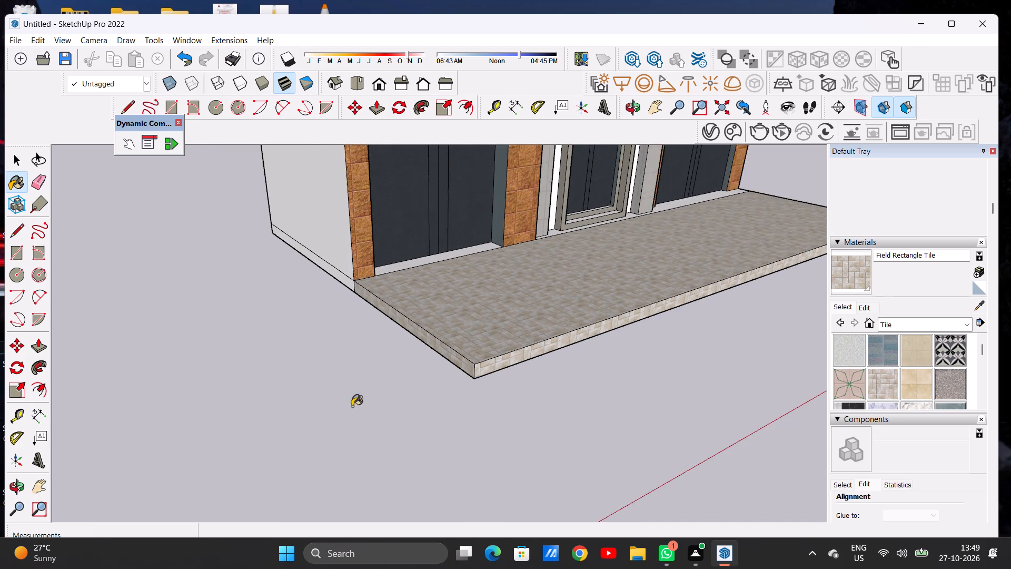
pyautogui.scroll(1, 331, 417)
pyautogui.scroll(-18, 331, 417)
pyautogui.moveTo(504, 391); pyautogui.dragTo(460, 383, button='middle')
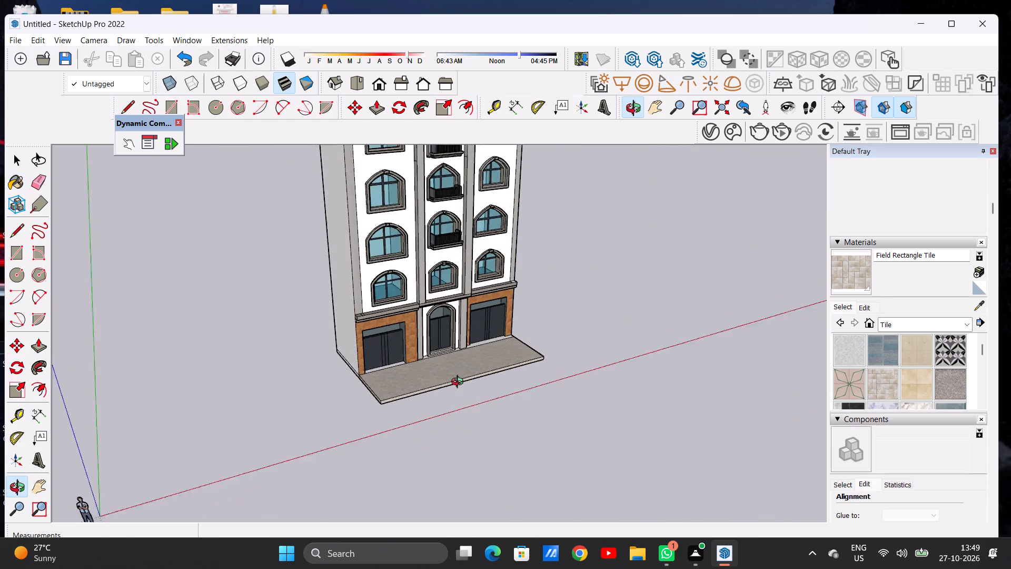
pyautogui.moveTo(460, 383); pyautogui.dragTo(373, 440, button='middle')
pyautogui.scroll(3, 491, 331)
pyautogui.scroll(-1, 491, 331)
pyautogui.scroll(16, 491, 331)
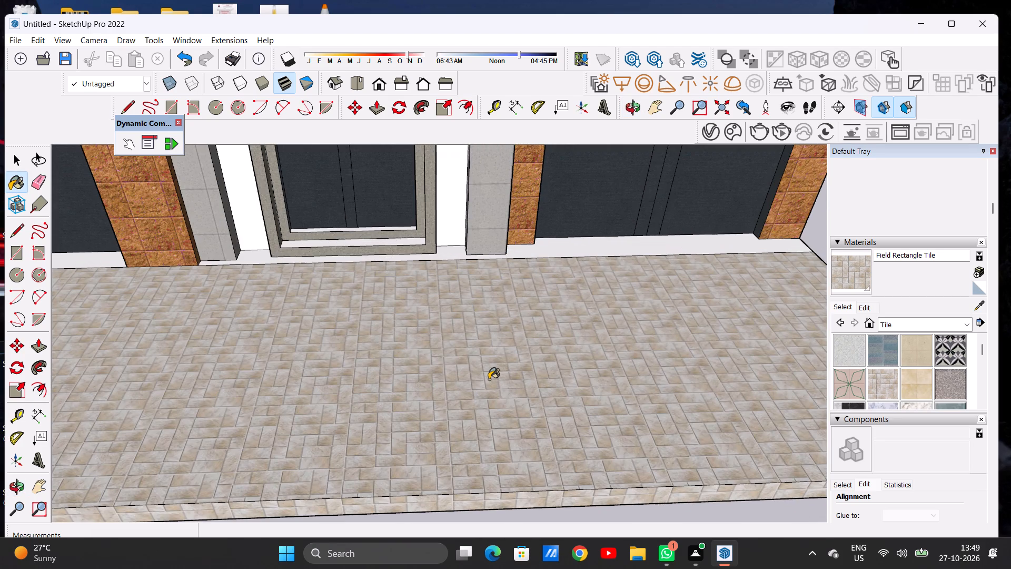
pyautogui.scroll(-5, 483, 386)
pyautogui.moveTo(495, 388); pyautogui.dragTo(500, 472, button='middle')
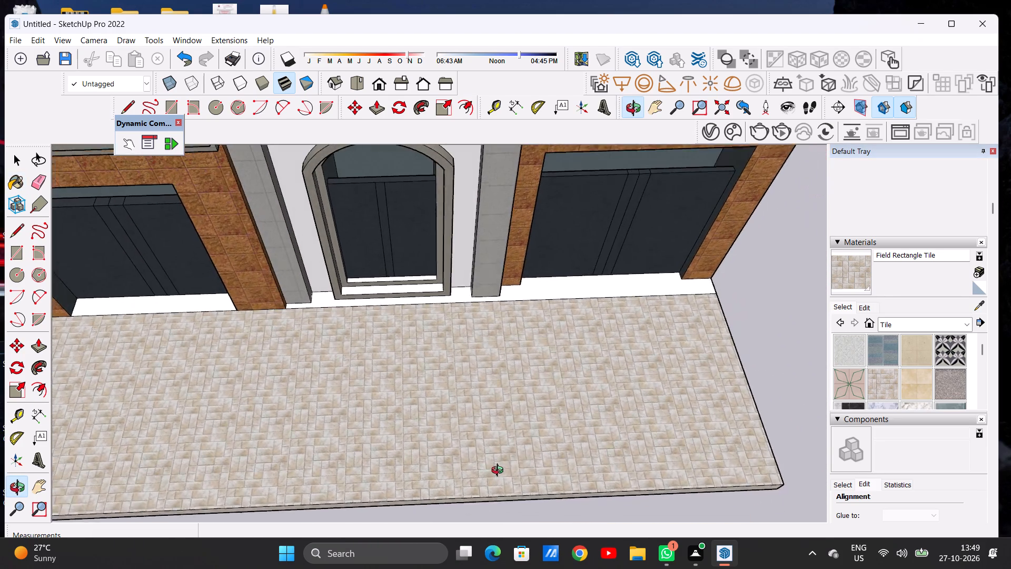
pyautogui.moveTo(500, 472); pyautogui.dragTo(529, 471, button='middle')
pyautogui.scroll(-14, 617, 352)
pyautogui.moveTo(527, 364); pyautogui.dragTo(429, 379, button='middle')
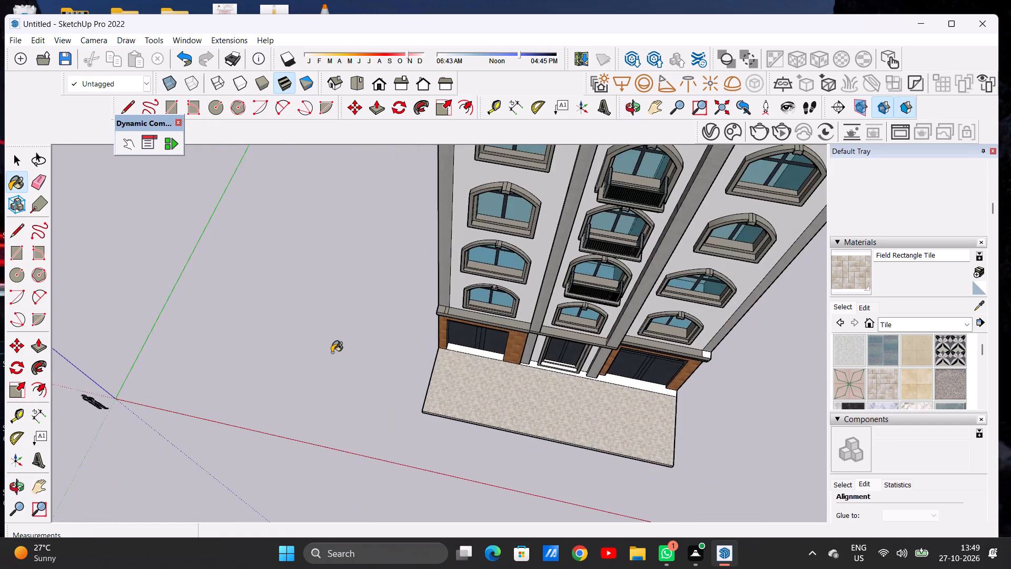
pyautogui.scroll(-10, 332, 352)
pyautogui.scroll(9, 424, 374)
pyautogui.scroll(-1, 432, 382)
pyautogui.scroll(13, 432, 382)
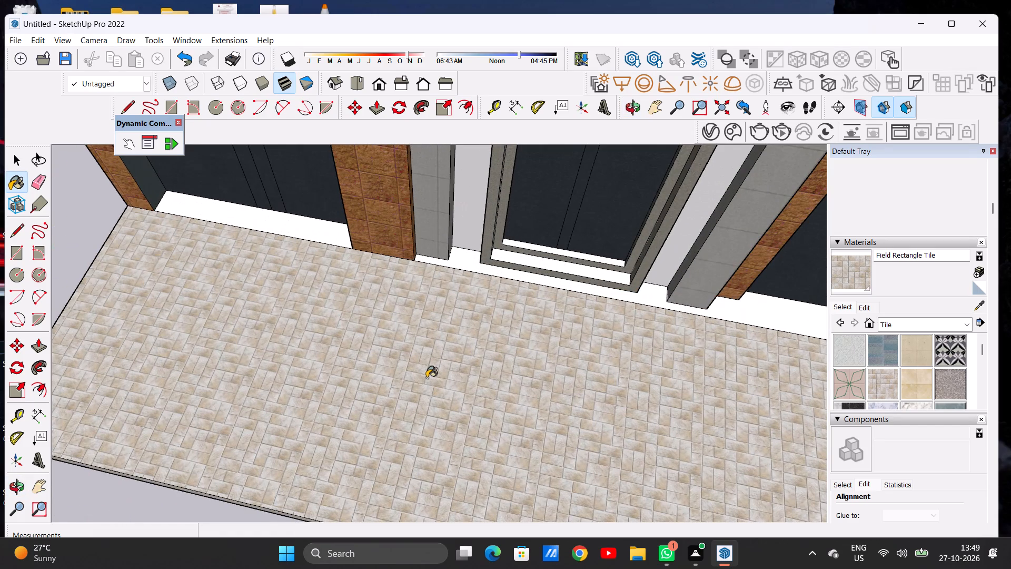
pyautogui.scroll(-13, 589, 389)
pyautogui.scroll(1, 540, 355)
pyautogui.scroll(-5, 433, 357)
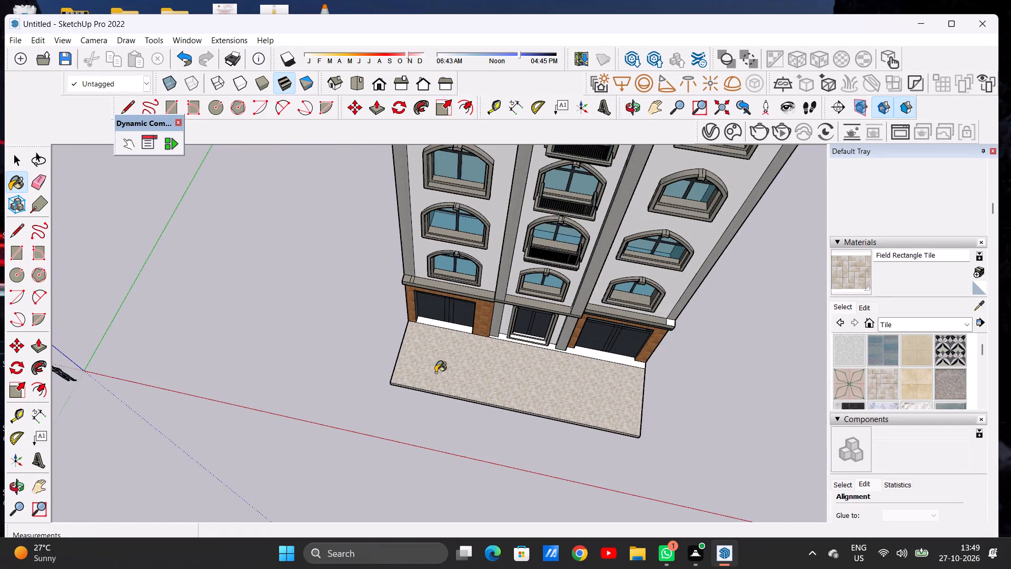
pyautogui.moveTo(526, 390); pyautogui.dragTo(559, 339, button='middle')
# Open the Field Rectangle Tile material's edit settings, inspect the tiled platform around the entrance doors, and leave the Paint Bucket.
pyautogui.click(863, 306)
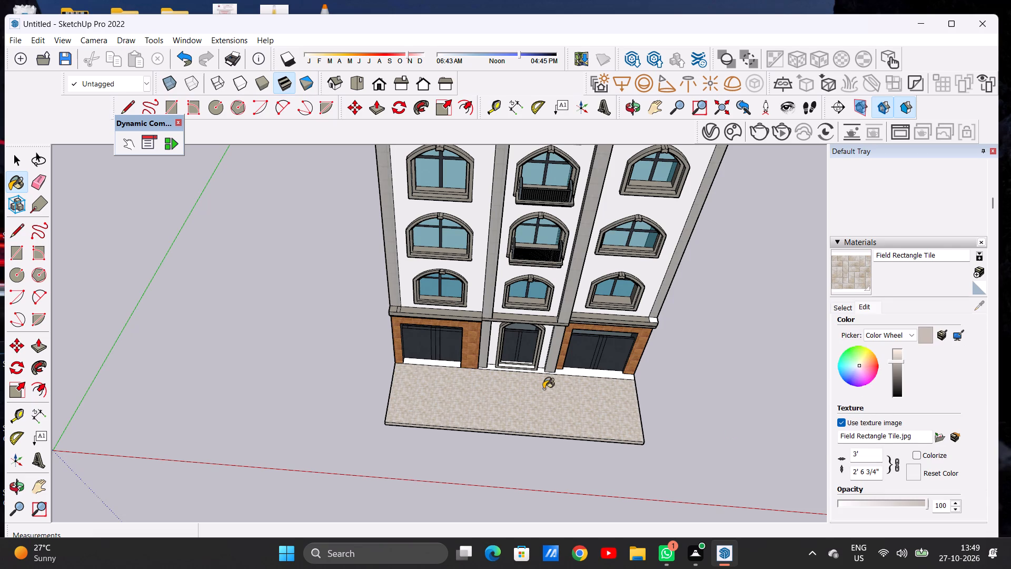
pyautogui.scroll(-2, 391, 379)
pyautogui.scroll(13, 497, 396)
pyautogui.moveTo(514, 405); pyautogui.dragTo(238, 340, button='middle')
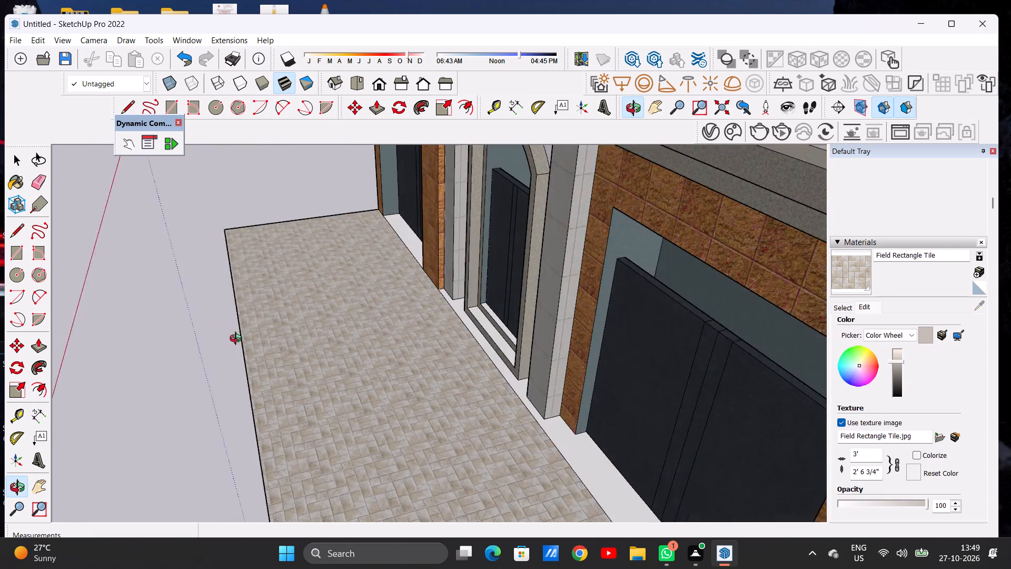
pyautogui.moveTo(238, 340); pyautogui.dragTo(619, 313, button='middle')
pyautogui.scroll(2, 522, 333)
pyautogui.scroll(-7, 414, 345)
pyautogui.moveTo(577, 346); pyautogui.dragTo(473, 344, button='middle')
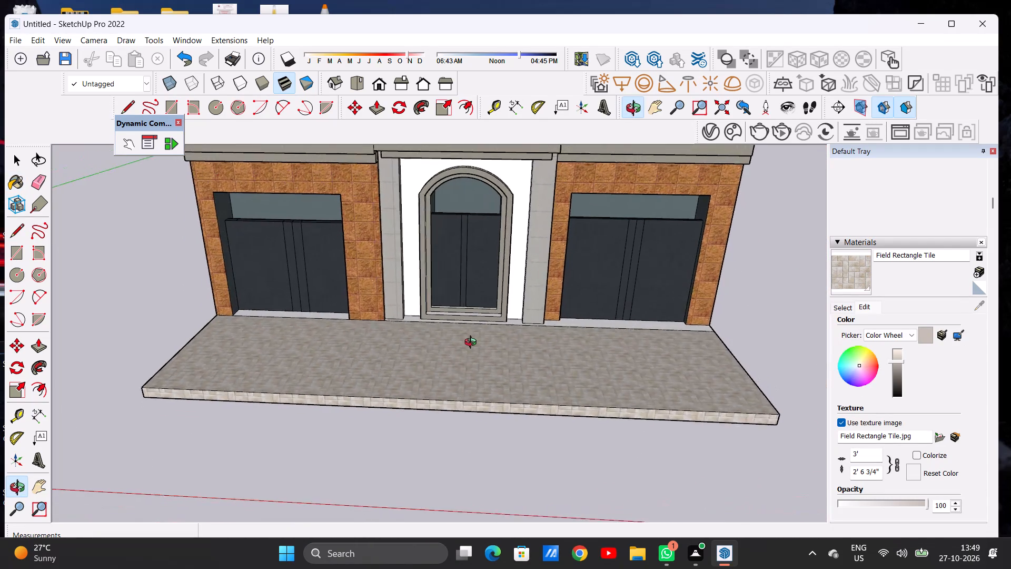
pyautogui.moveTo(473, 344); pyautogui.dragTo(463, 352, button='middle')
pyautogui.moveTo(455, 355); pyautogui.dragTo(446, 411, button='middle')
pyautogui.scroll(-8, 484, 381)
pyautogui.scroll(6, 490, 375)
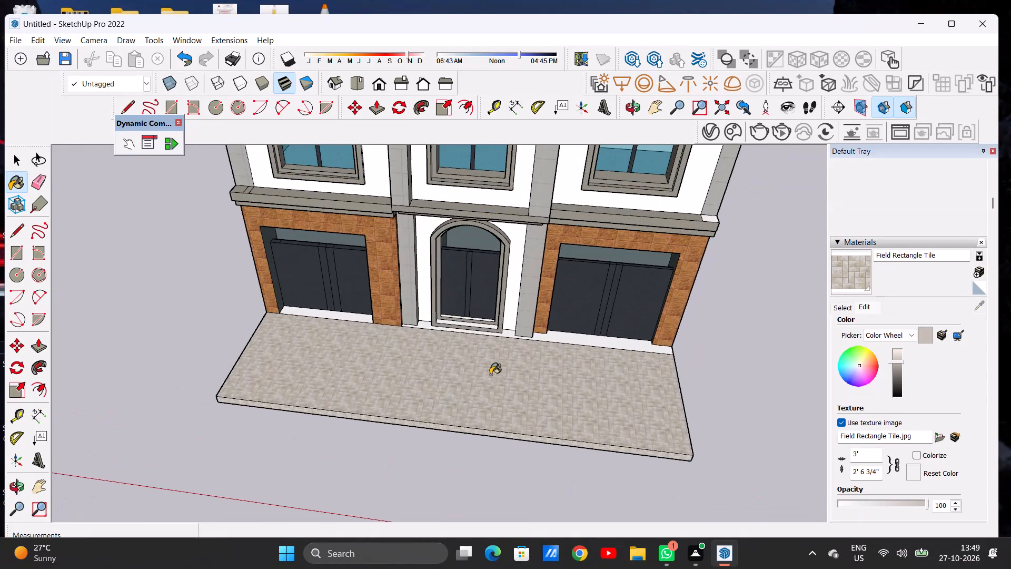
pyautogui.press('space')
pyautogui.scroll(10, 485, 338)
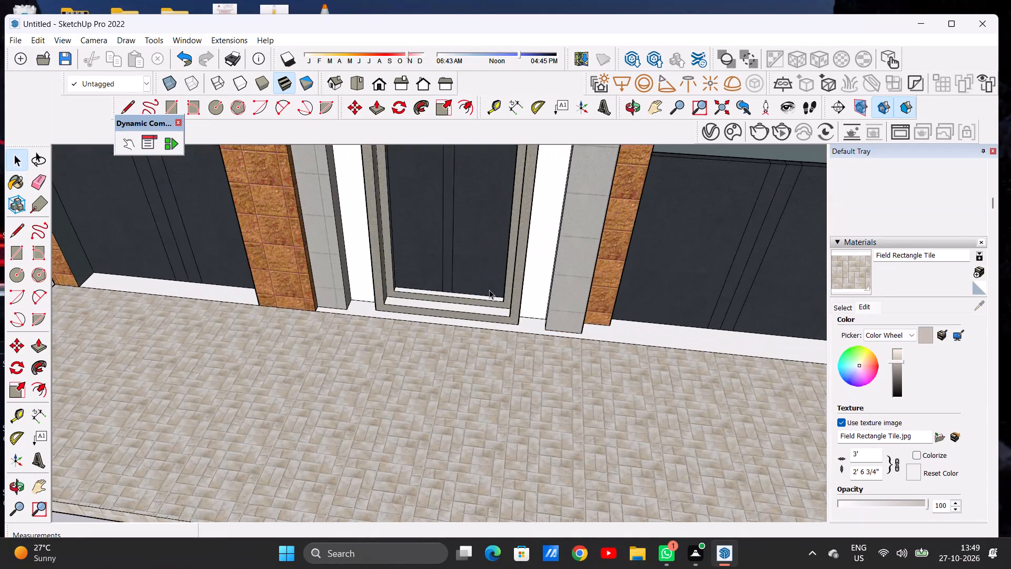
# Paint the white sill faces at the bottom of the arched entrance's frame with Formica Graystone from Synthetic Surfaces.
pyautogui.scroll(7, 489, 290)
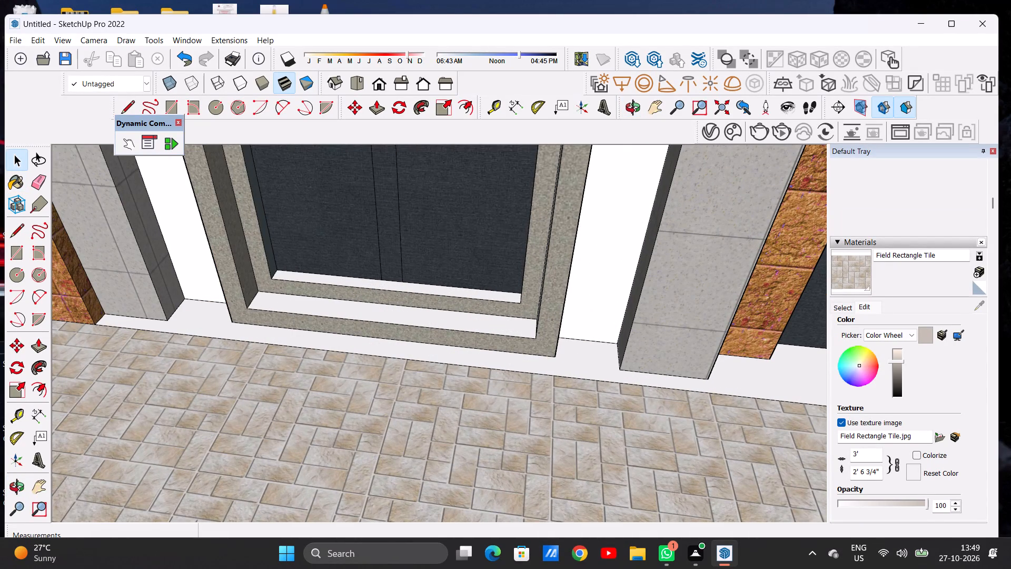
pyautogui.click(848, 310)
pyautogui.click(893, 321)
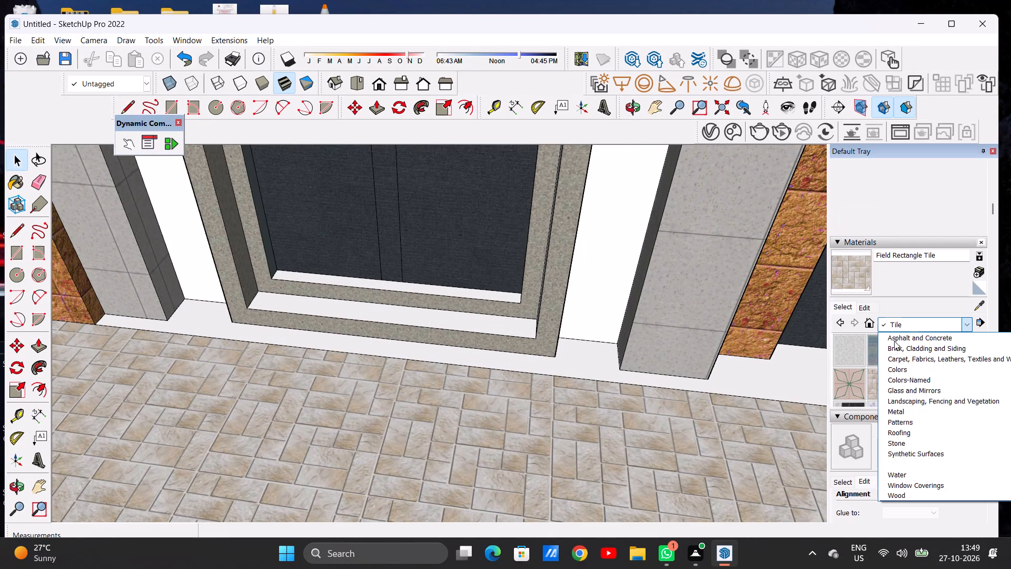
pyautogui.click(908, 456)
pyautogui.click(918, 349)
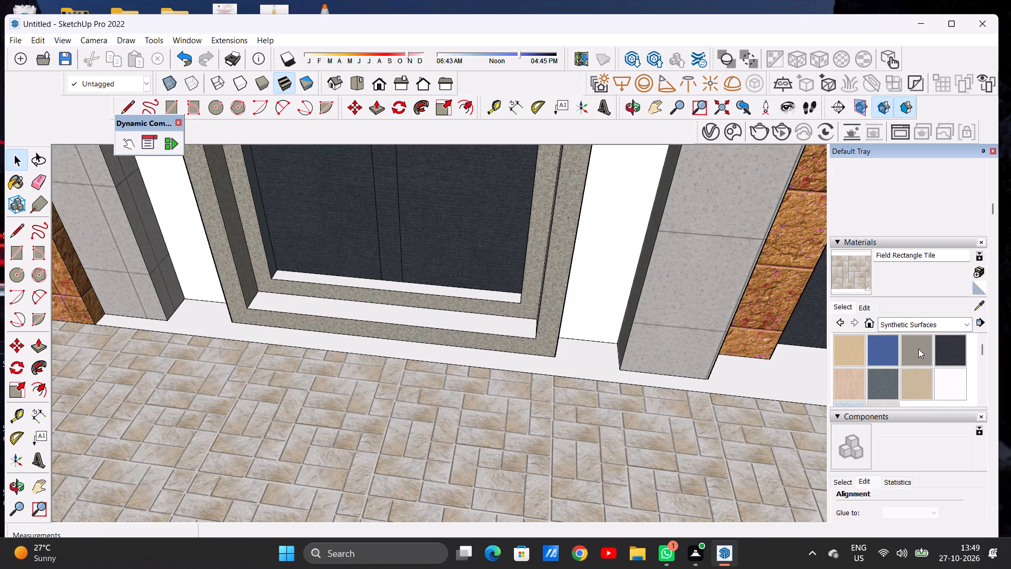
pyautogui.scroll(6, 349, 320)
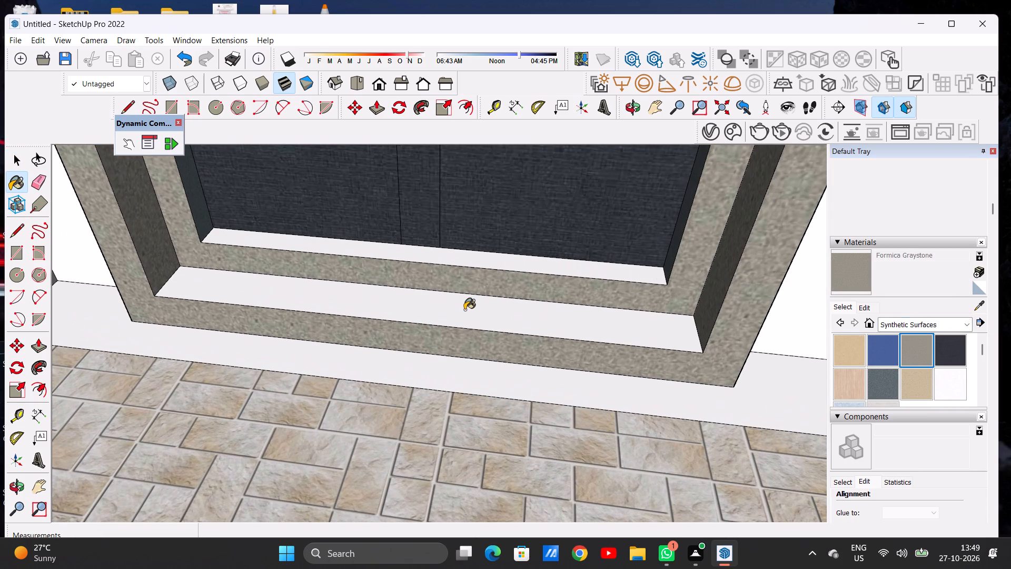
pyautogui.click(464, 310)
pyautogui.click(480, 262)
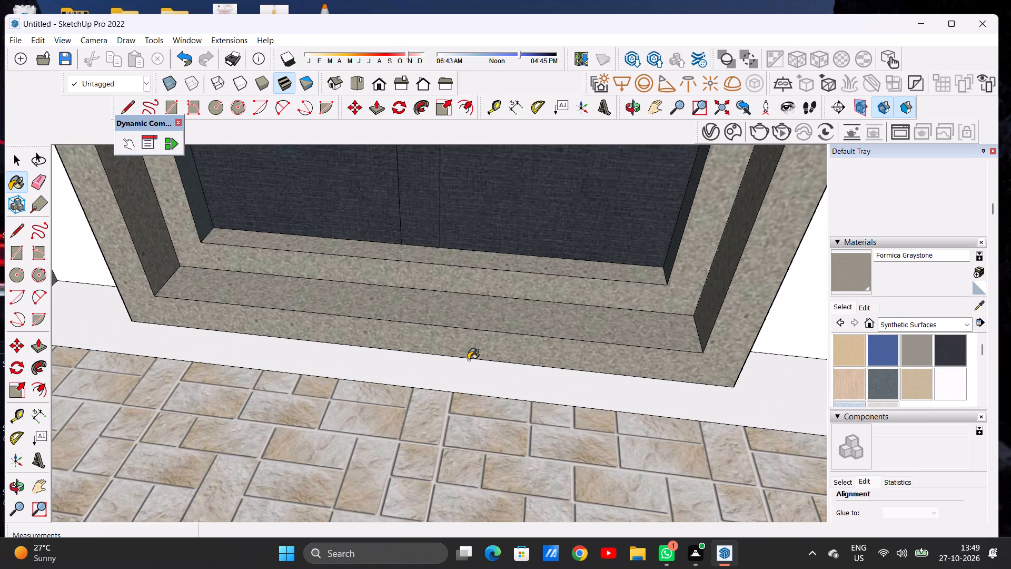
pyautogui.scroll(-13, 457, 373)
pyautogui.moveTo(422, 390); pyautogui.dragTo(437, 328, button='middle')
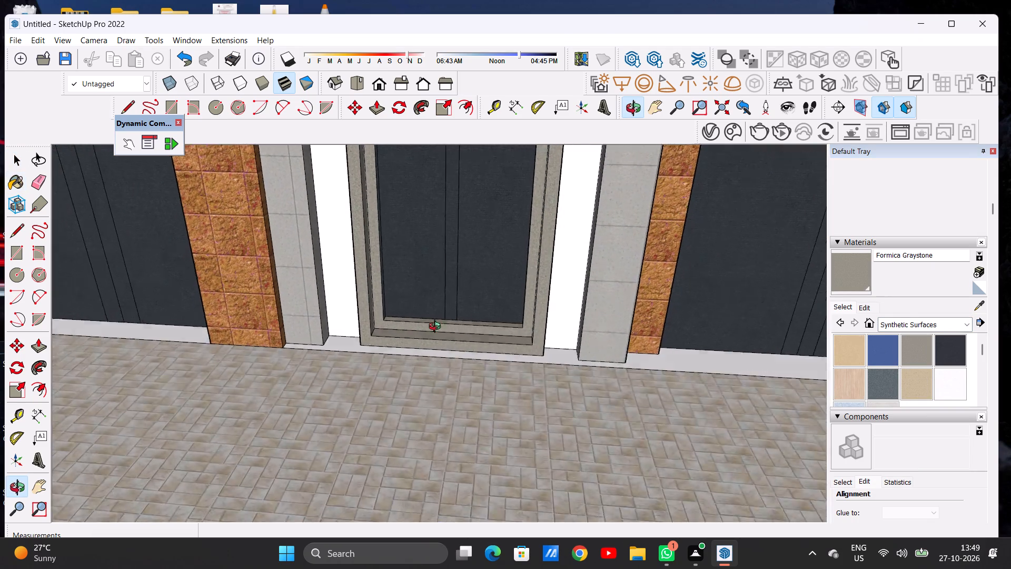
pyautogui.moveTo(437, 328); pyautogui.dragTo(453, 290, button='middle')
pyautogui.scroll(-6, 395, 349)
pyautogui.middleClick(406, 374)
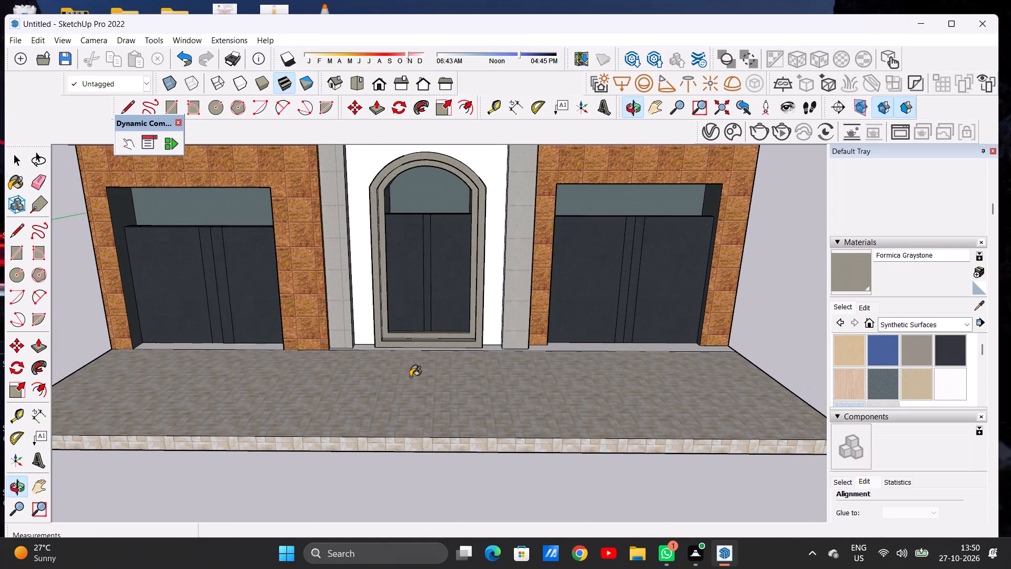
pyautogui.press('space')
pyautogui.press('space')
# Examine the door thresholds, platform and upper windows up close, and the whole building from both sides and the front.
pyautogui.scroll(-12, 395, 375)
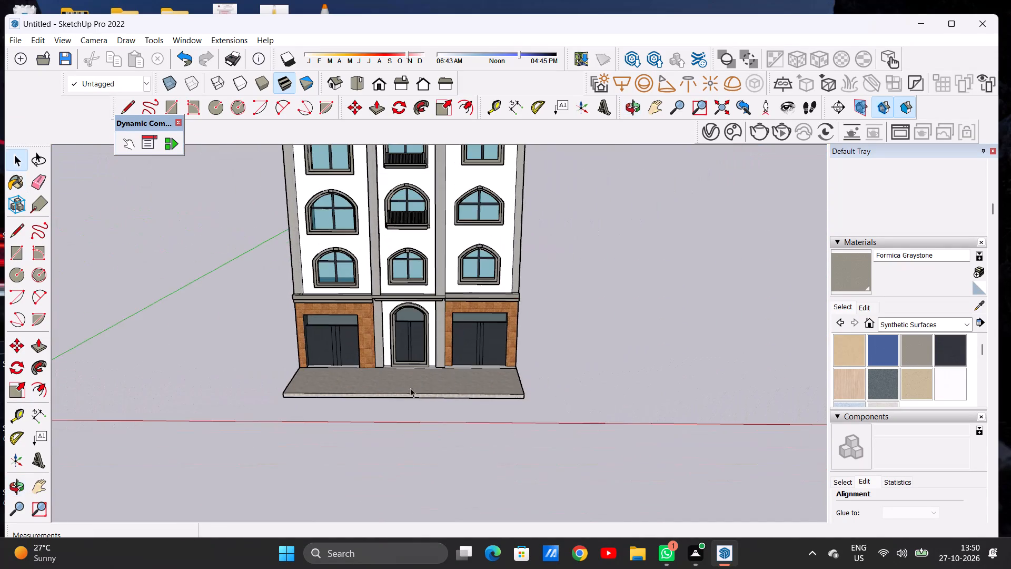
pyautogui.moveTo(493, 357); pyautogui.dragTo(246, 420, button='middle')
pyautogui.scroll(7, 491, 377)
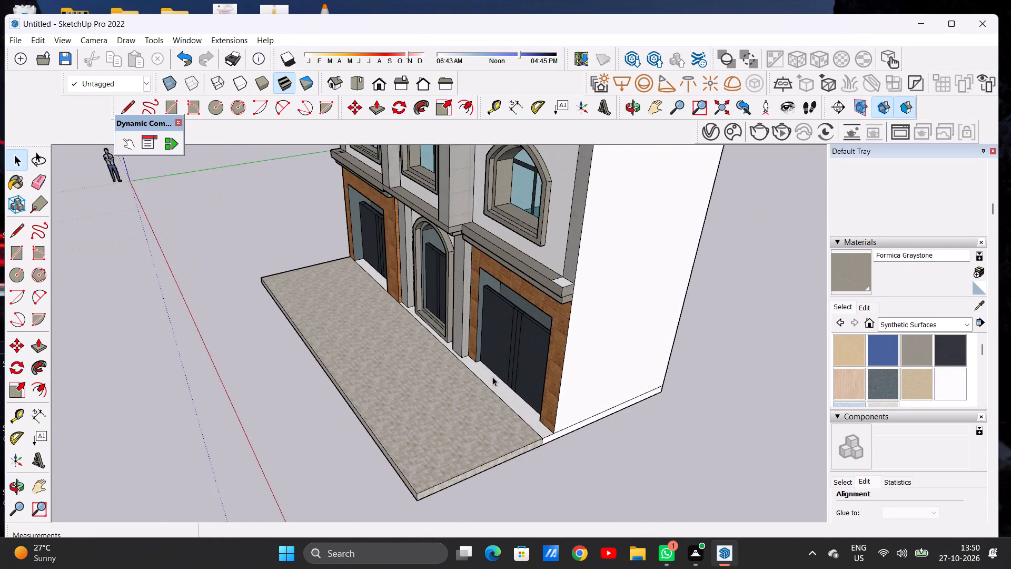
pyautogui.scroll(6, 492, 377)
pyautogui.moveTo(504, 381); pyautogui.dragTo(415, 374, button='middle')
pyautogui.scroll(8, 435, 375)
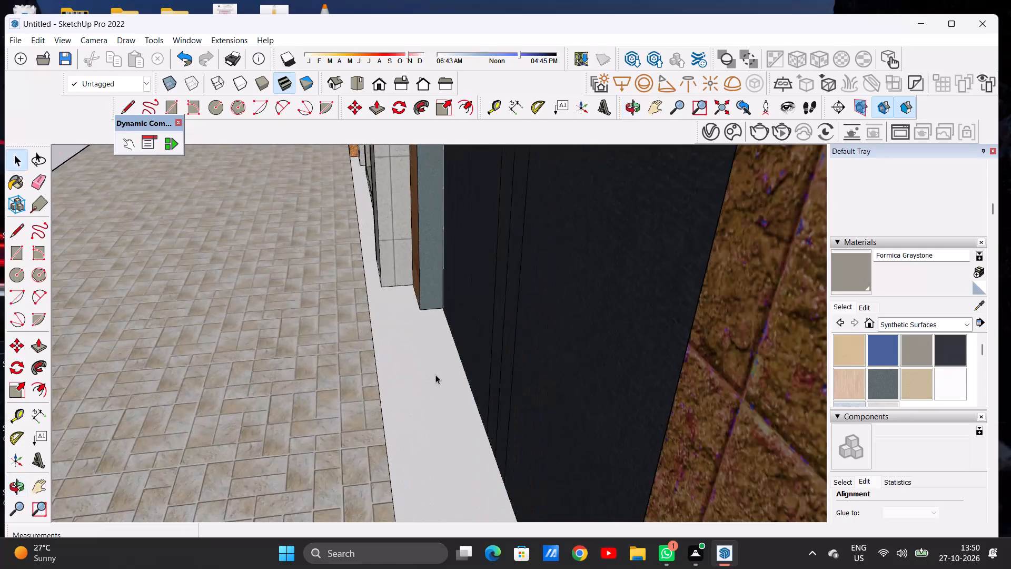
pyautogui.moveTo(429, 387); pyautogui.dragTo(541, 365, button='middle')
pyautogui.scroll(1, 541, 365)
pyautogui.scroll(-12, 446, 378)
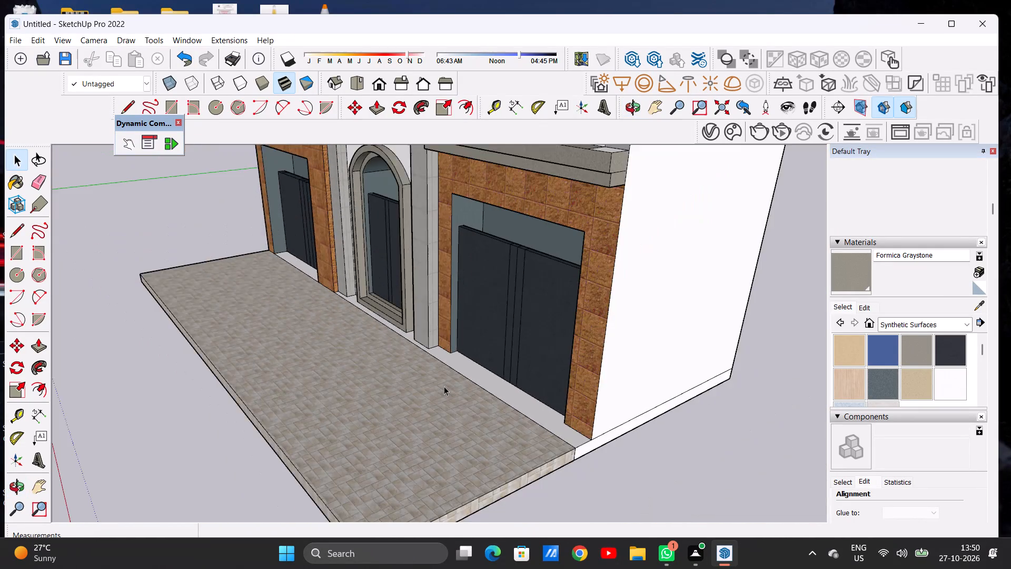
pyautogui.scroll(-16, 444, 386)
pyautogui.moveTo(379, 397); pyautogui.dragTo(575, 390, button='middle')
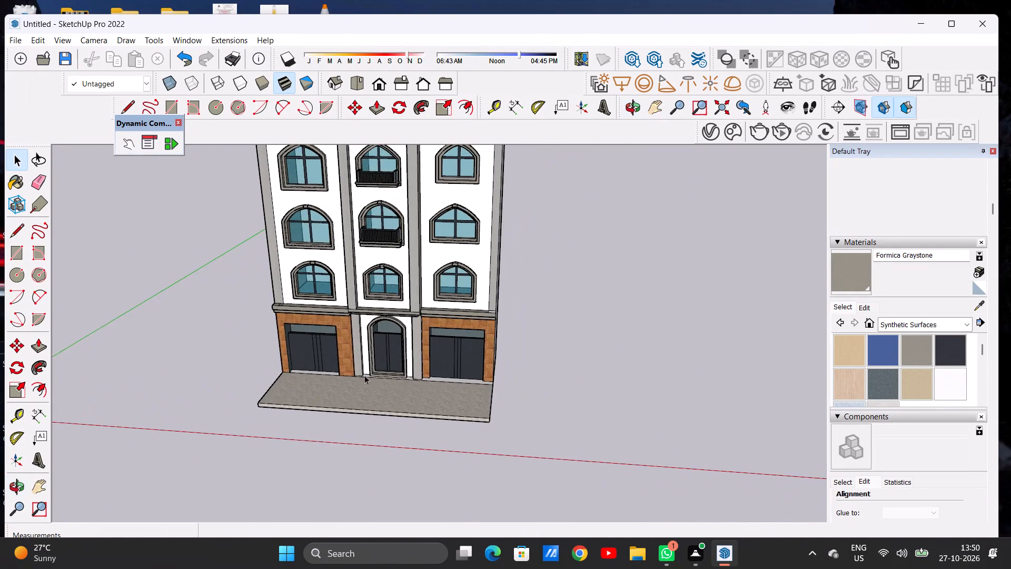
pyautogui.scroll(-5, 364, 377)
pyautogui.moveTo(299, 360); pyautogui.dragTo(549, 309, button='middle')
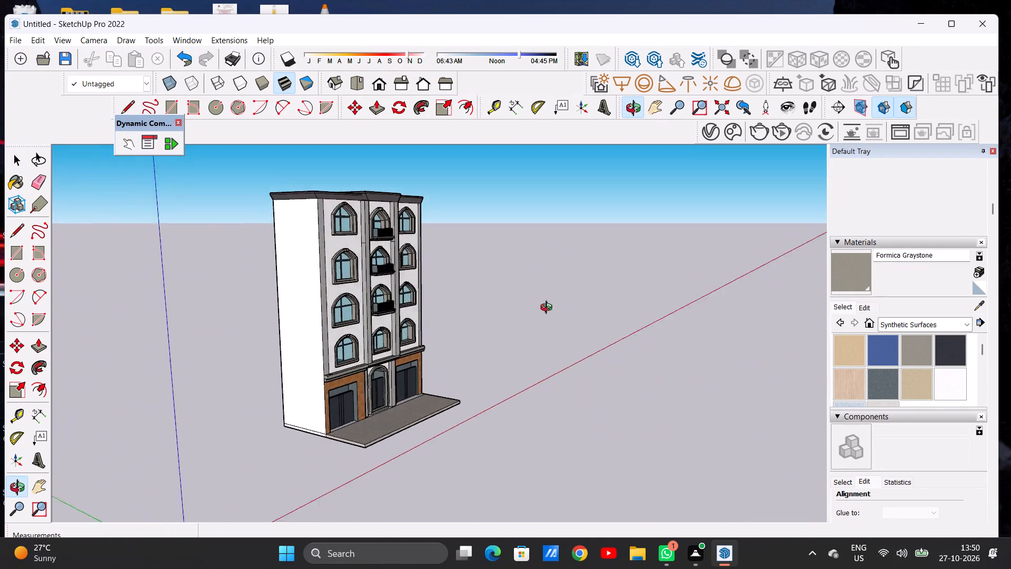
pyautogui.moveTo(549, 309); pyautogui.dragTo(293, 317, button='middle')
pyautogui.scroll(14, 330, 263)
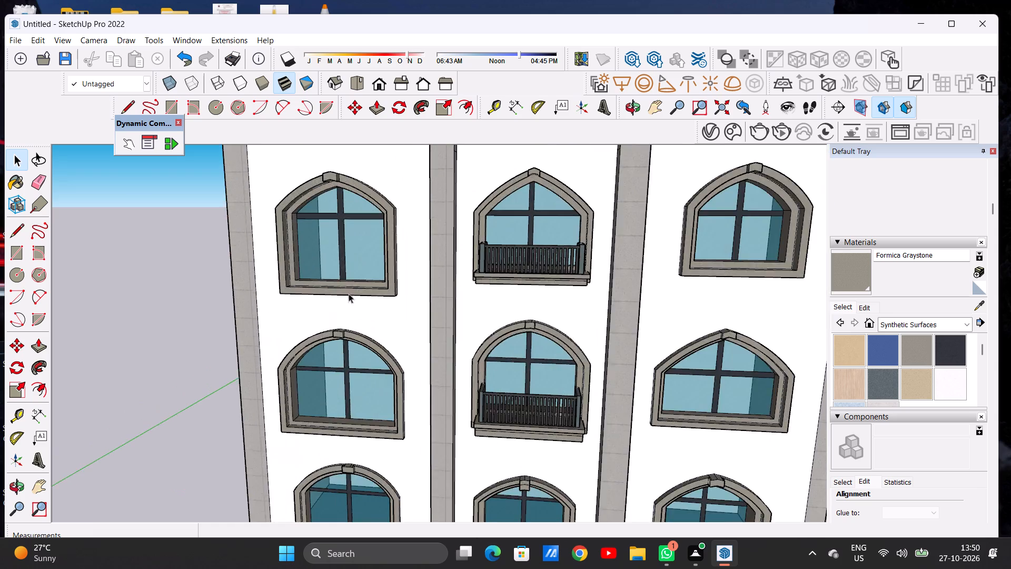
pyautogui.scroll(-10, 408, 308)
pyautogui.moveTo(560, 303); pyautogui.dragTo(267, 290, button='middle')
pyautogui.moveTo(267, 290); pyautogui.dragTo(425, 296, button='middle')
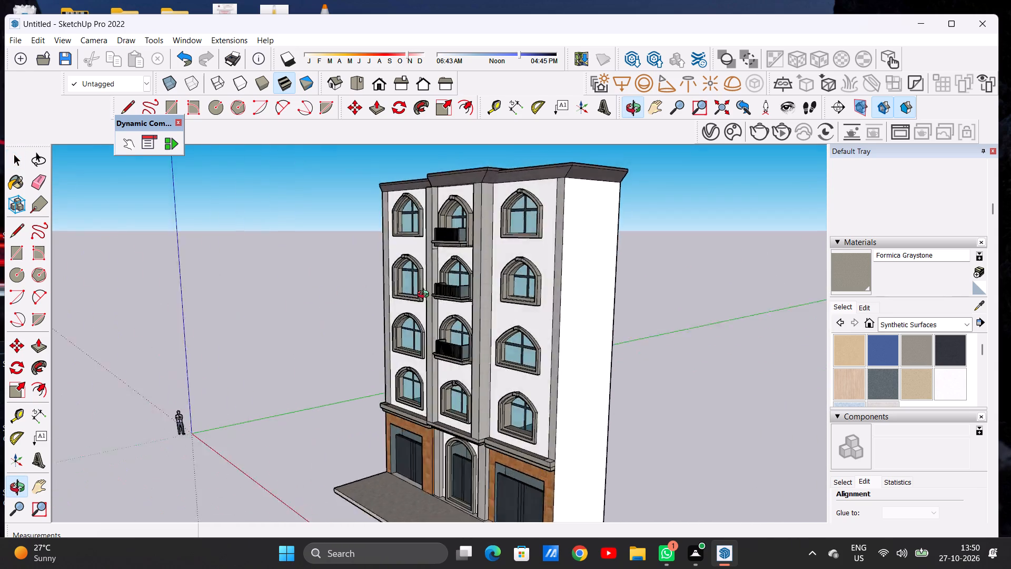
pyautogui.moveTo(425, 296); pyautogui.dragTo(589, 282, button='middle')
pyautogui.scroll(-4, 422, 300)
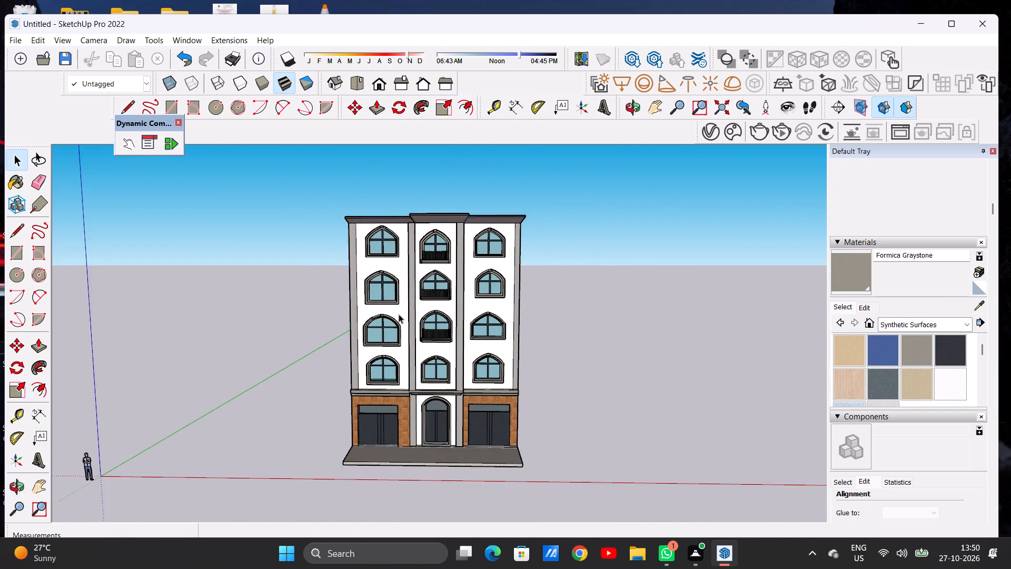
# Paint the upper wall of the facade's left bay with Formica Beige from Synthetic Surfaces.
pyautogui.scroll(7, 400, 316)
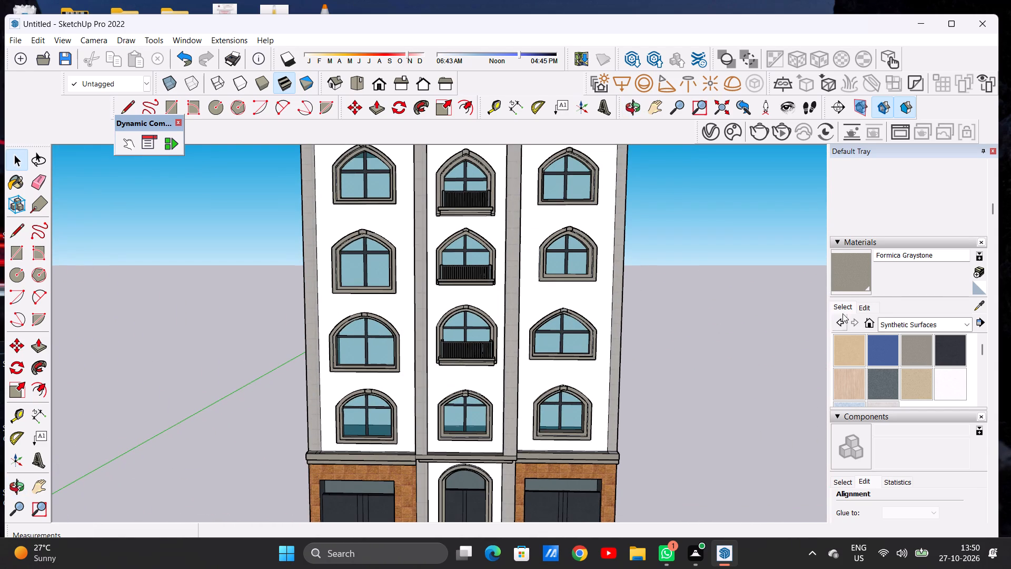
pyautogui.click(848, 349)
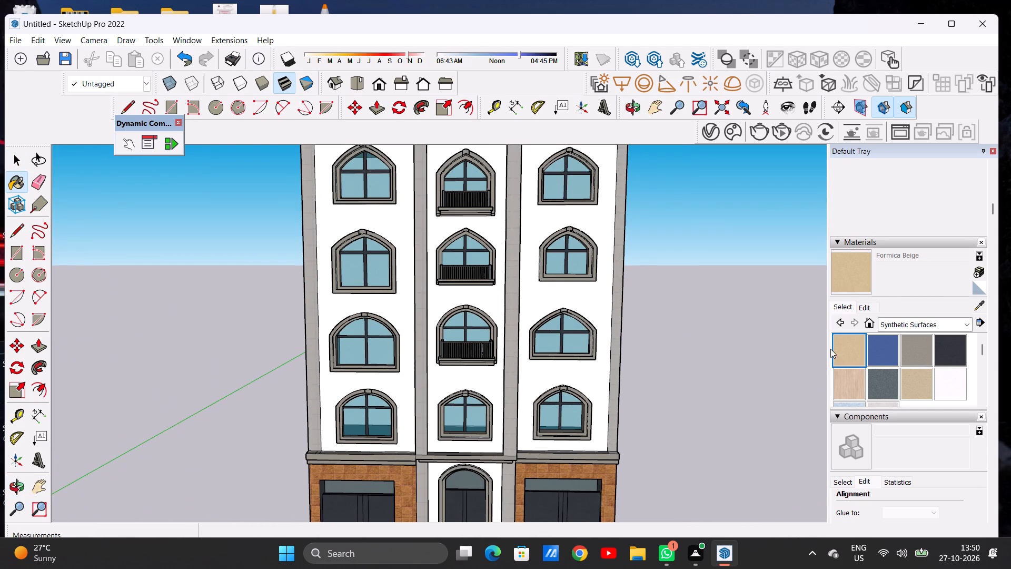
pyautogui.click(408, 319)
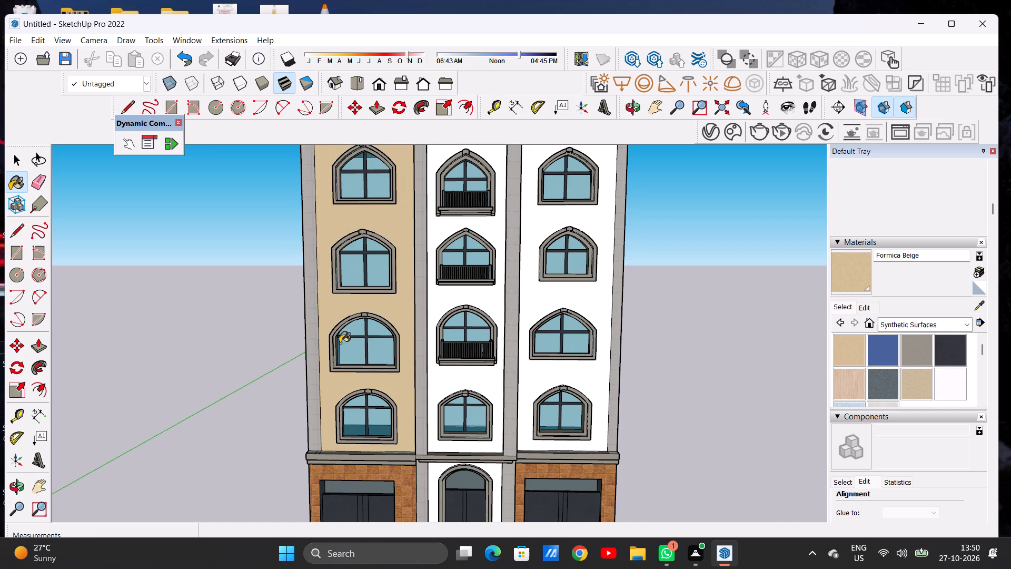
# Raise the brightness of the Formica Beige material to a pale cream shade.
pyautogui.scroll(-6, 340, 344)
pyautogui.scroll(6, 361, 334)
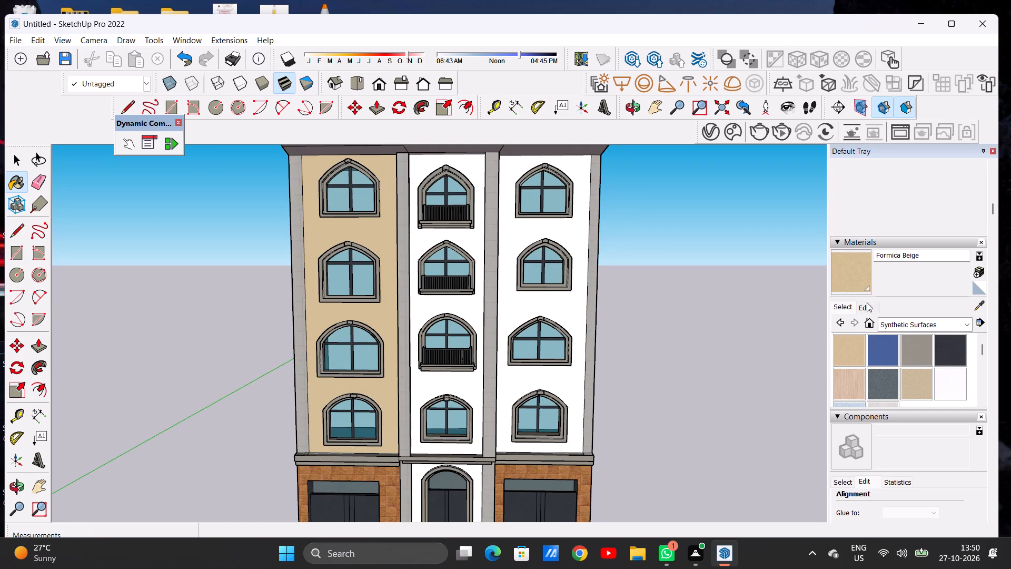
pyautogui.click(862, 308)
pyautogui.click(897, 352)
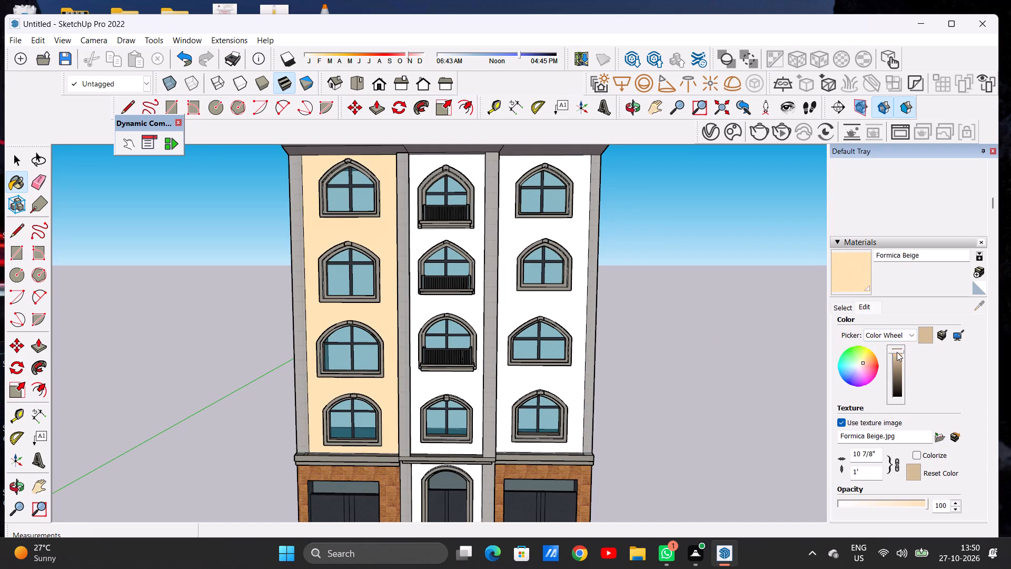
# Paint the upper walls of the facade's middle and right bays with Formica Beige.
pyautogui.click(422, 311)
pyautogui.scroll(-6, 346, 331)
pyautogui.scroll(4, 342, 338)
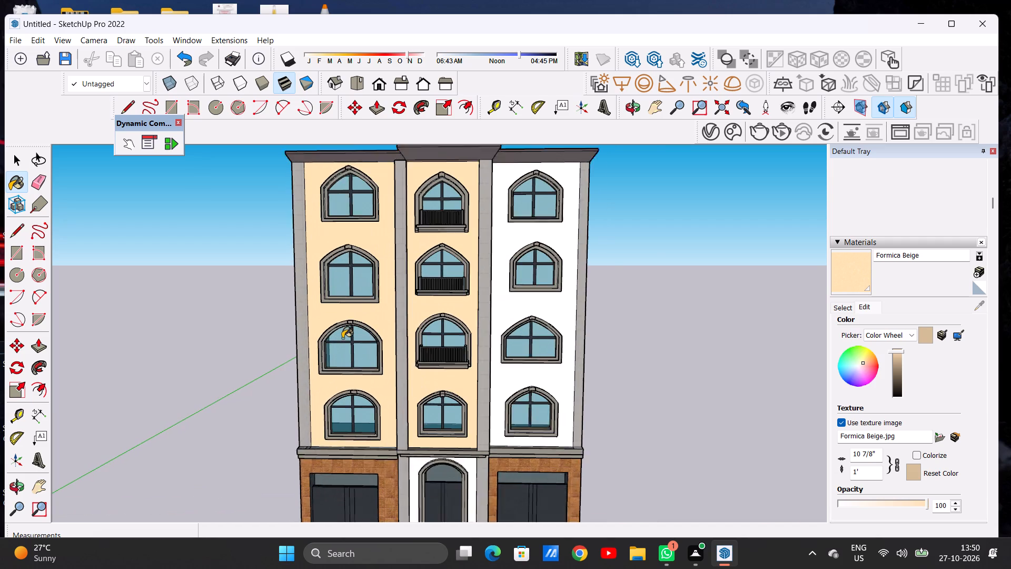
pyautogui.scroll(2, 342, 338)
pyautogui.click(516, 303)
# Paint the ground-floor wall around the arched entrance with Formica Beige.
pyautogui.scroll(-7, 347, 329)
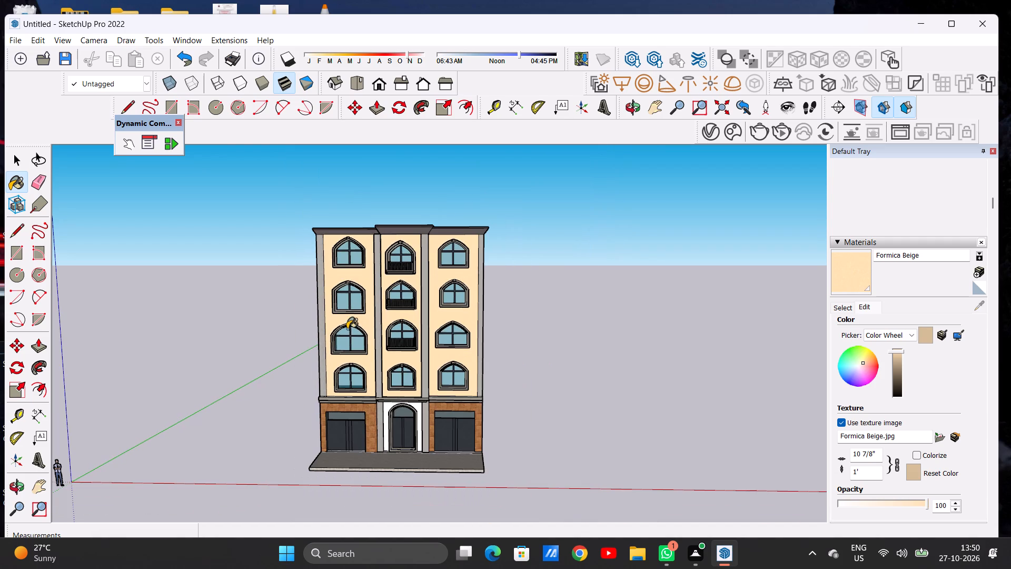
pyautogui.scroll(6, 374, 326)
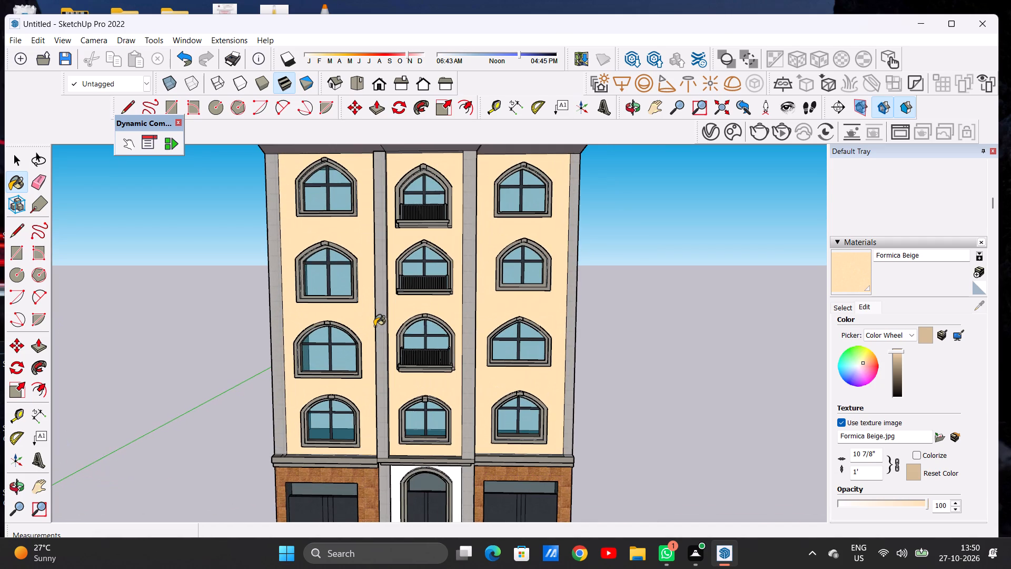
pyautogui.scroll(-8, 480, 296)
pyautogui.scroll(6, 463, 377)
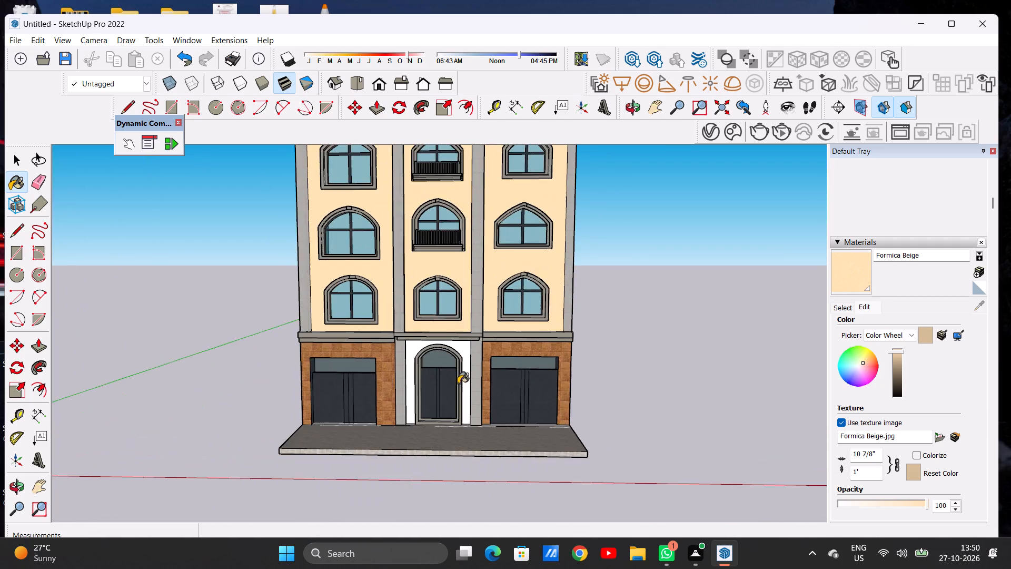
pyautogui.scroll(2, 461, 364)
pyautogui.scroll(-1, 461, 361)
pyautogui.scroll(5, 461, 361)
pyautogui.click(464, 344)
# Paint the white threshold strips along the base of the arched entrance and both side doors with Formica Beige.
pyautogui.moveTo(459, 371); pyautogui.dragTo(456, 367, button='middle')
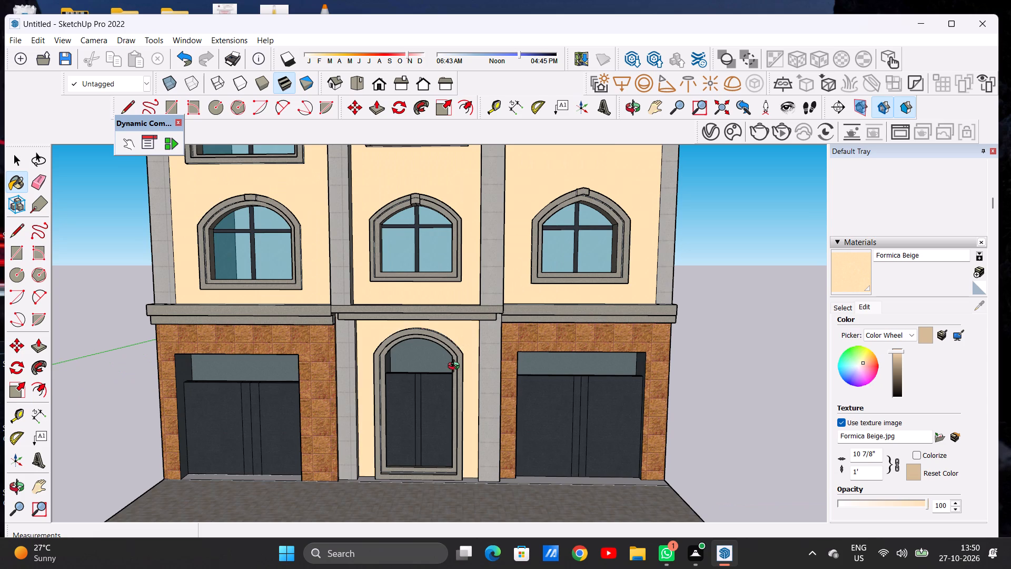
pyautogui.moveTo(456, 367); pyautogui.dragTo(637, 405, button='middle')
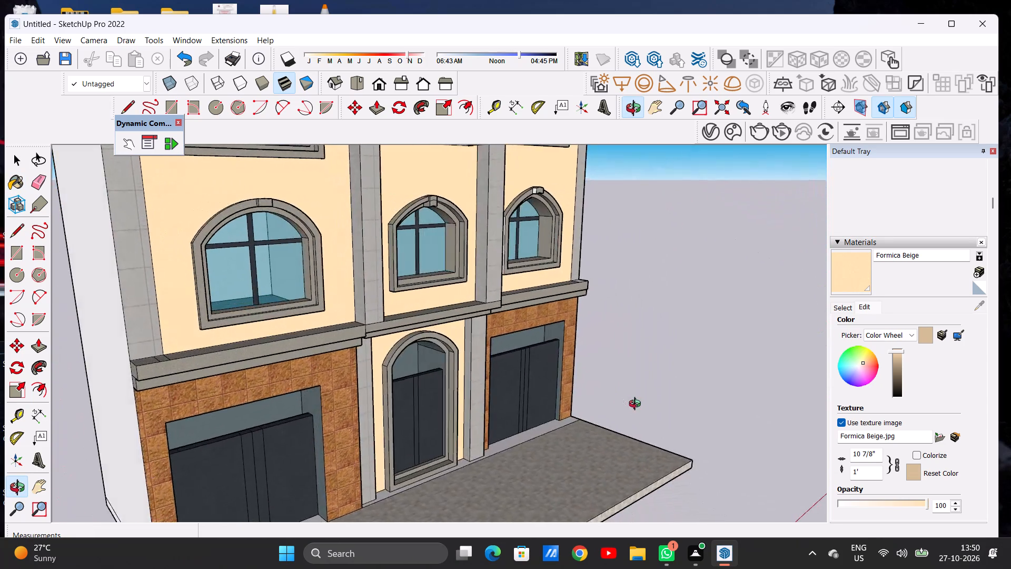
pyautogui.moveTo(637, 405); pyautogui.dragTo(421, 475, button='middle')
pyautogui.scroll(14, 425, 459)
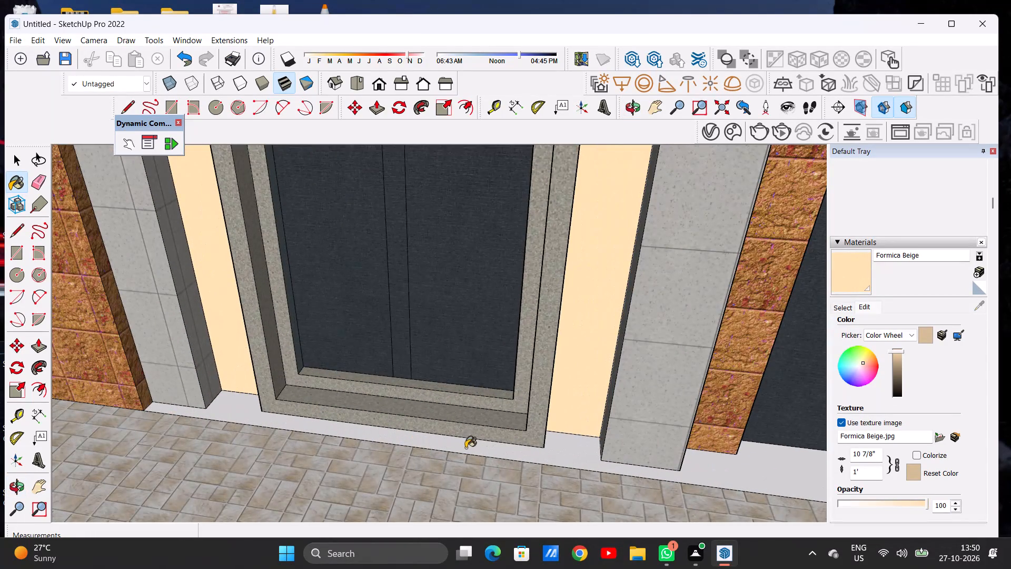
pyautogui.click(581, 457)
pyautogui.scroll(-8, 568, 433)
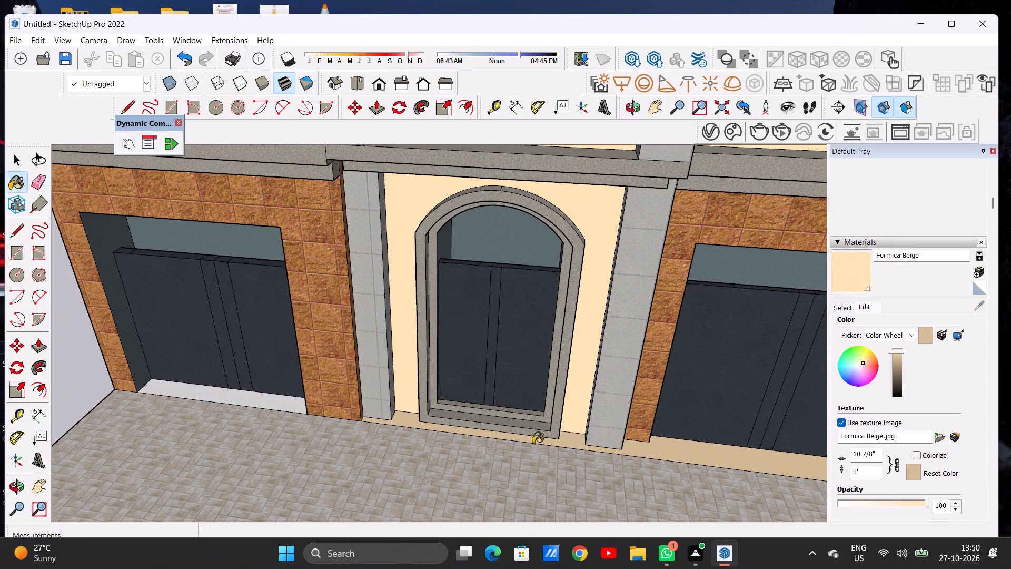
pyautogui.scroll(7, 218, 419)
pyautogui.click(288, 397)
pyautogui.click(300, 386)
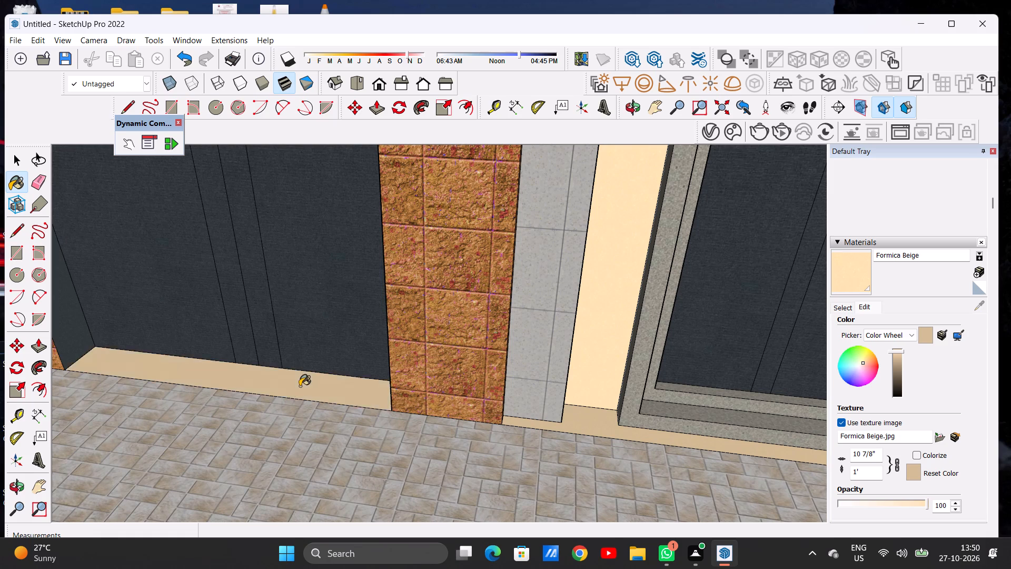
# Review the fully painted facade and platform from the front at several distances and heights, and leave the Paint Bucket.
pyautogui.scroll(-16, 300, 386)
pyautogui.moveTo(399, 408); pyautogui.dragTo(443, 307, button='middle')
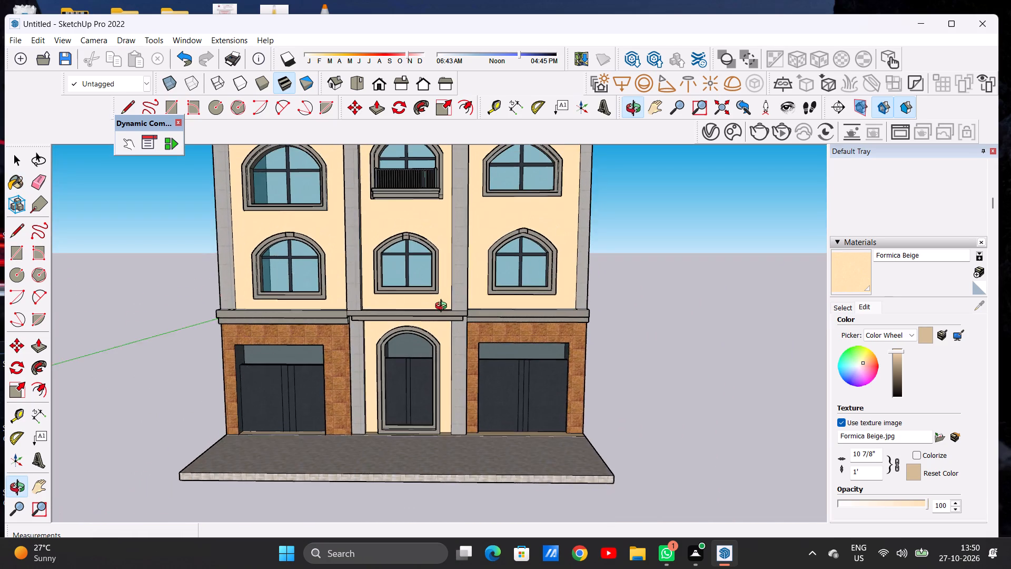
pyautogui.moveTo(443, 307); pyautogui.dragTo(444, 305, button='middle')
pyautogui.scroll(1, 441, 328)
pyautogui.scroll(-13, 310, 414)
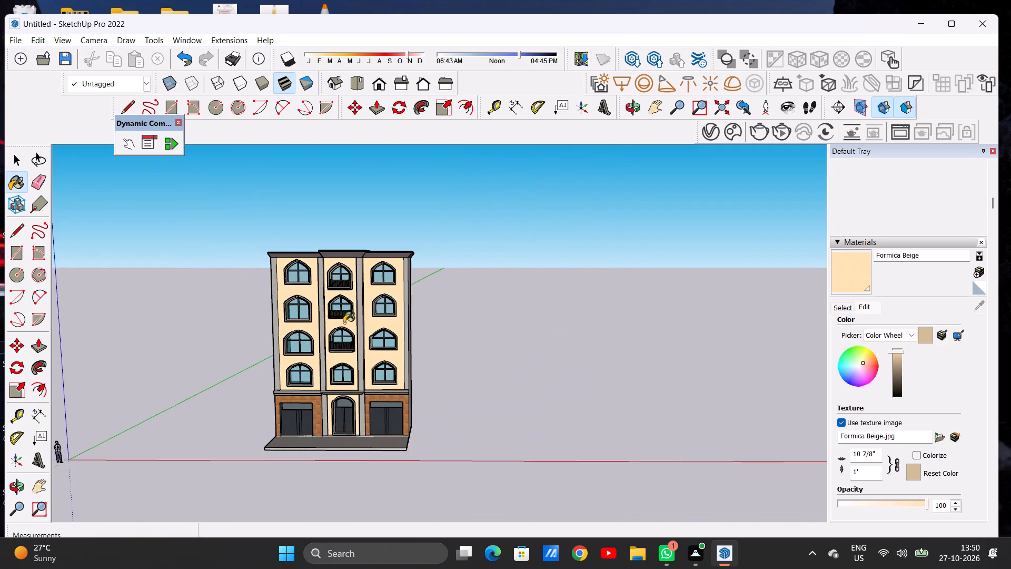
pyautogui.scroll(6, 329, 305)
pyautogui.scroll(-6, 411, 265)
pyautogui.scroll(4, 434, 335)
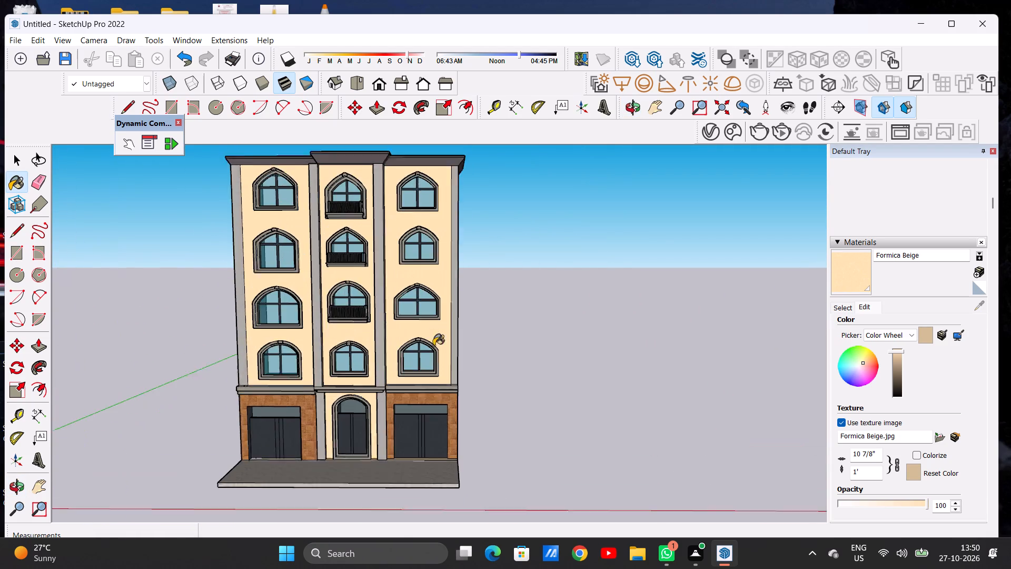
pyautogui.scroll(3, 433, 346)
pyautogui.moveTo(511, 333); pyautogui.dragTo(517, 329, button='middle')
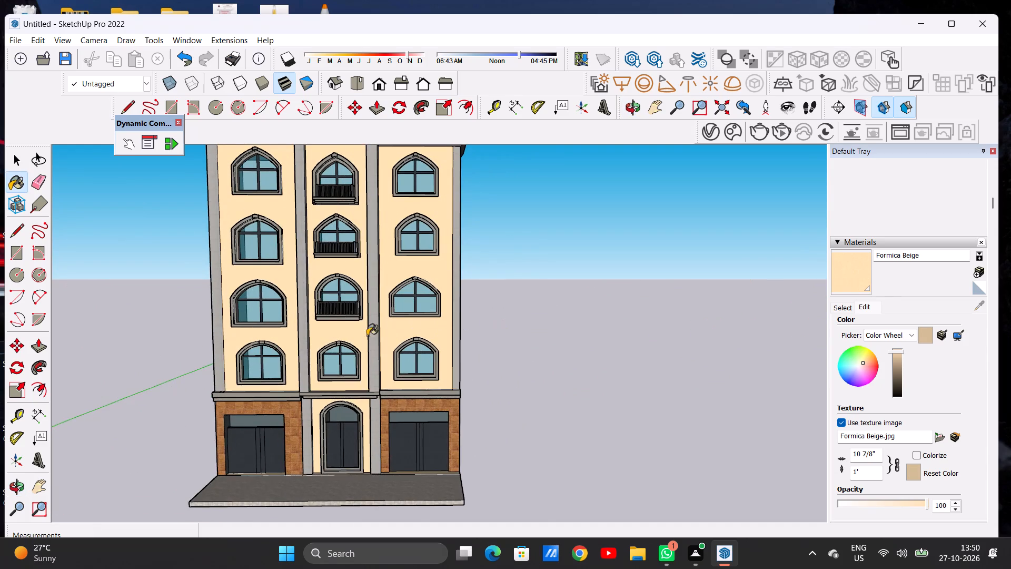
pyautogui.moveTo(293, 340); pyautogui.dragTo(286, 299, button='middle')
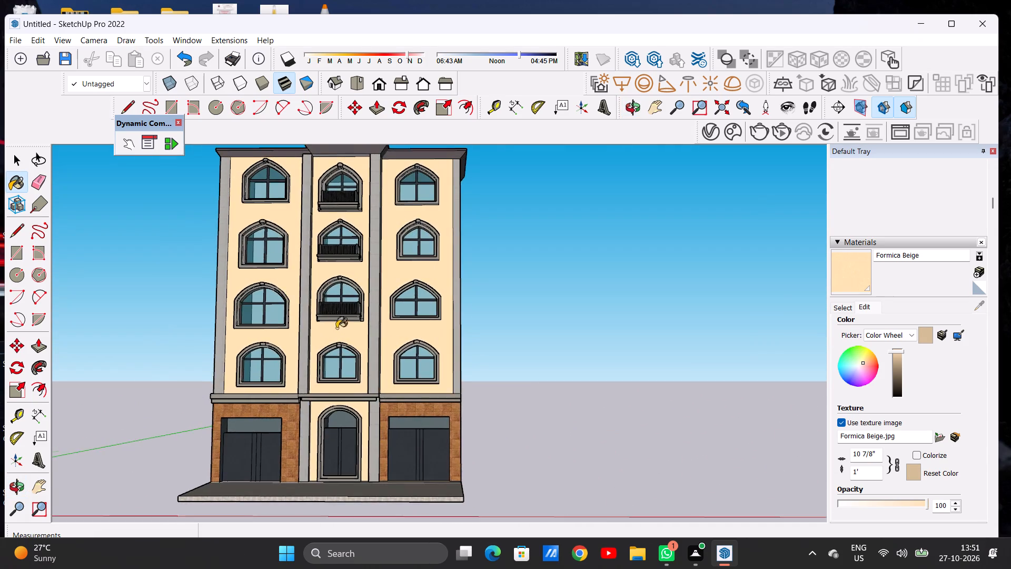
pyautogui.scroll(-4, 340, 331)
pyautogui.scroll(3, 359, 357)
pyautogui.press('space')
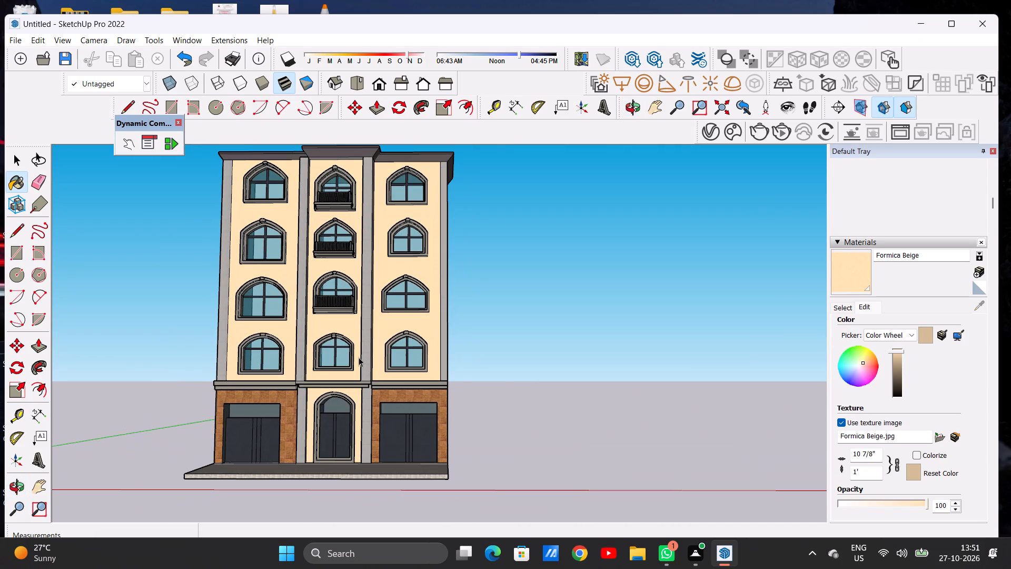
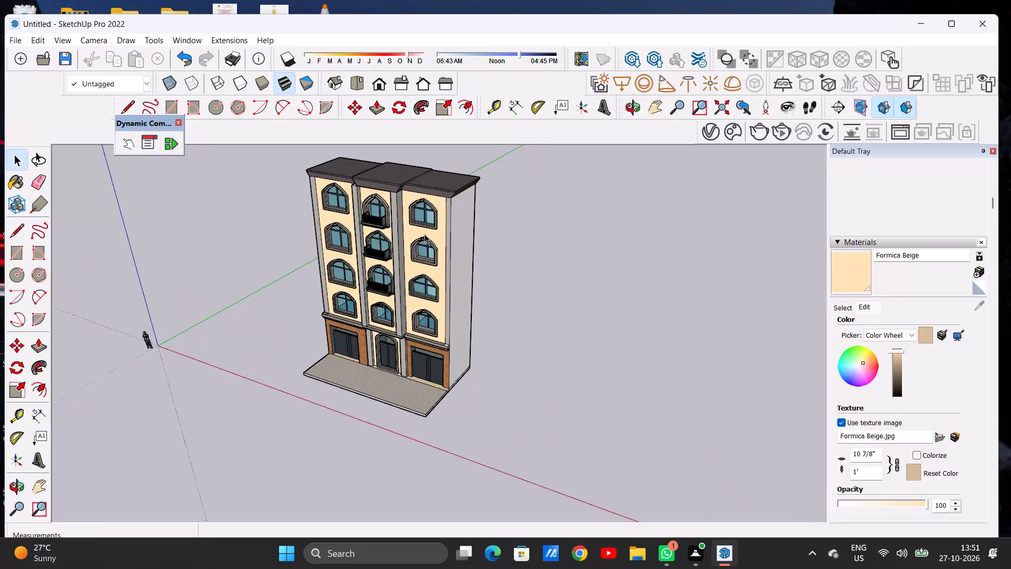
# Examine the painted building from the front and from its unpainted right side at several distances.
pyautogui.scroll(-1, 424, 234)
pyautogui.moveTo(530, 237); pyautogui.dragTo(352, 224, button='middle')
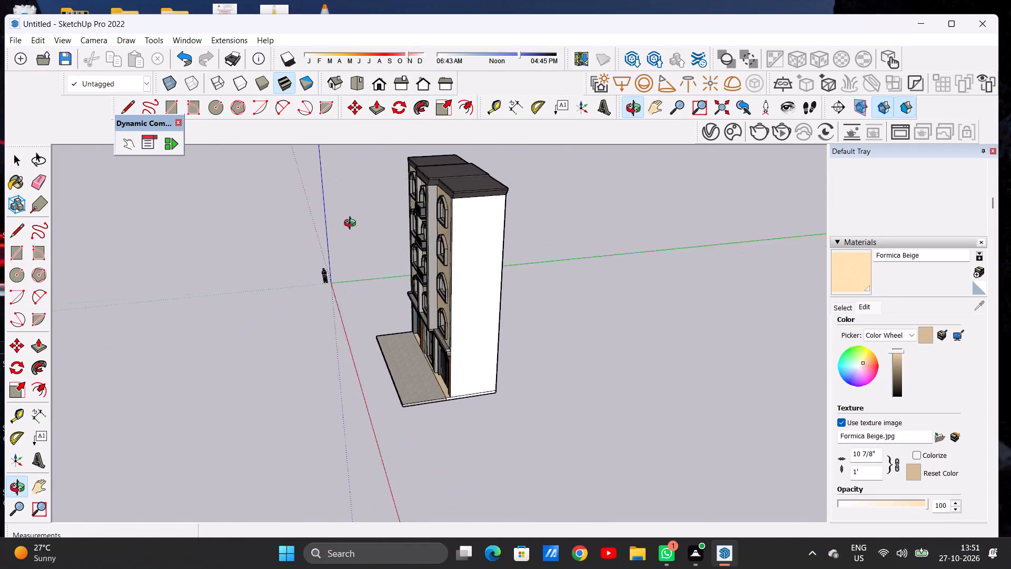
pyautogui.moveTo(352, 224); pyautogui.dragTo(542, 229, button='middle')
pyautogui.scroll(7, 469, 241)
pyautogui.scroll(-6, 477, 235)
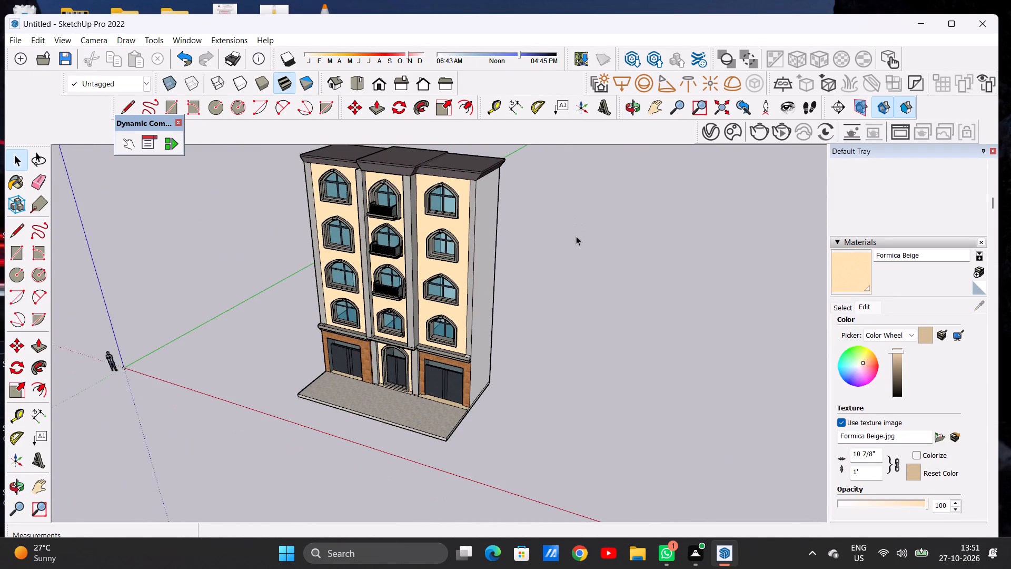
pyautogui.moveTo(569, 248); pyautogui.dragTo(663, 224, button='middle')
pyautogui.scroll(6, 358, 262)
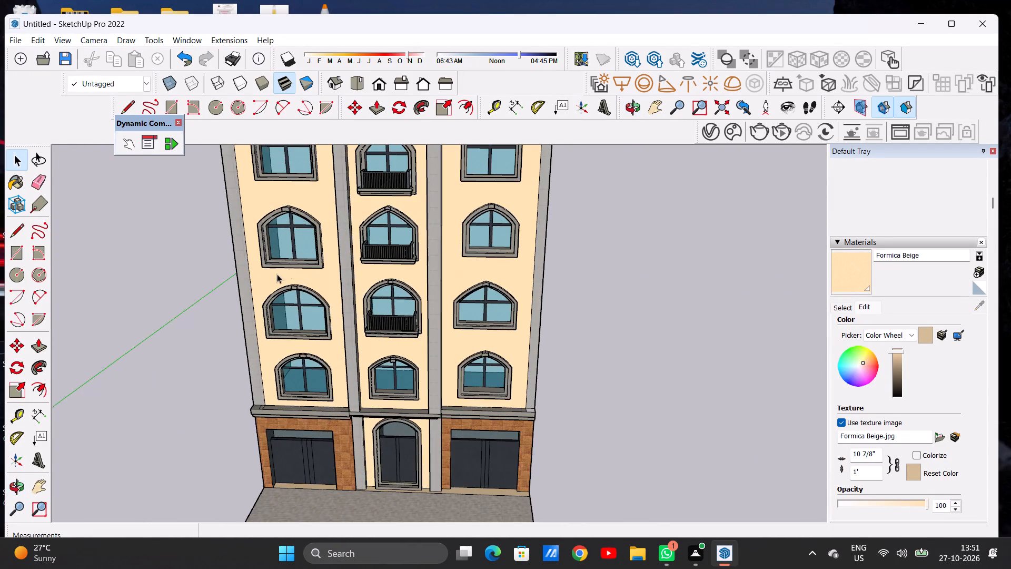
pyautogui.moveTo(284, 279); pyautogui.dragTo(315, 243, button='middle')
pyautogui.scroll(1, 324, 245)
pyautogui.scroll(-10, 366, 240)
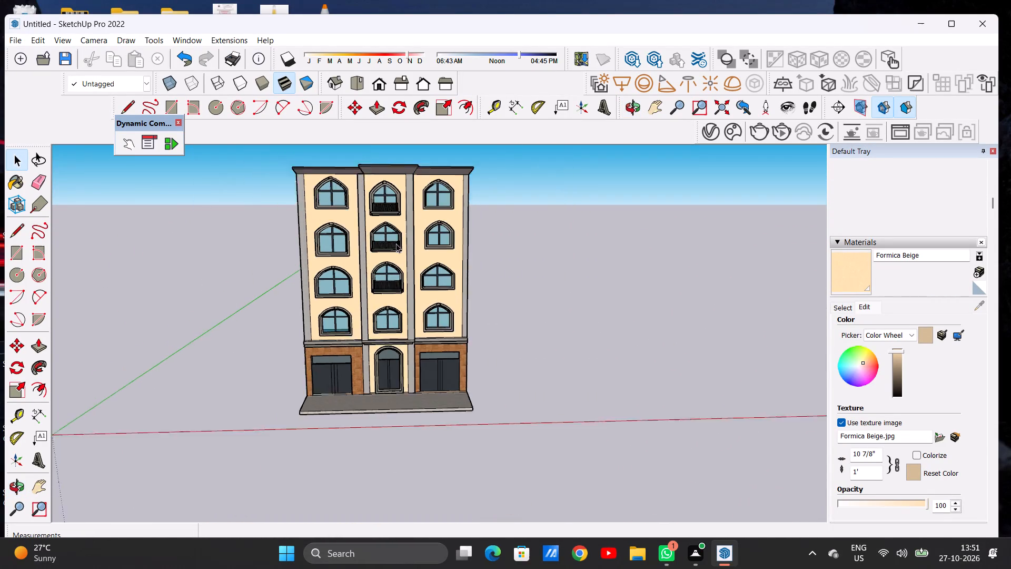
pyautogui.scroll(-2, 396, 243)
pyautogui.moveTo(542, 224); pyautogui.dragTo(337, 282, button='middle')
pyautogui.scroll(4, 479, 198)
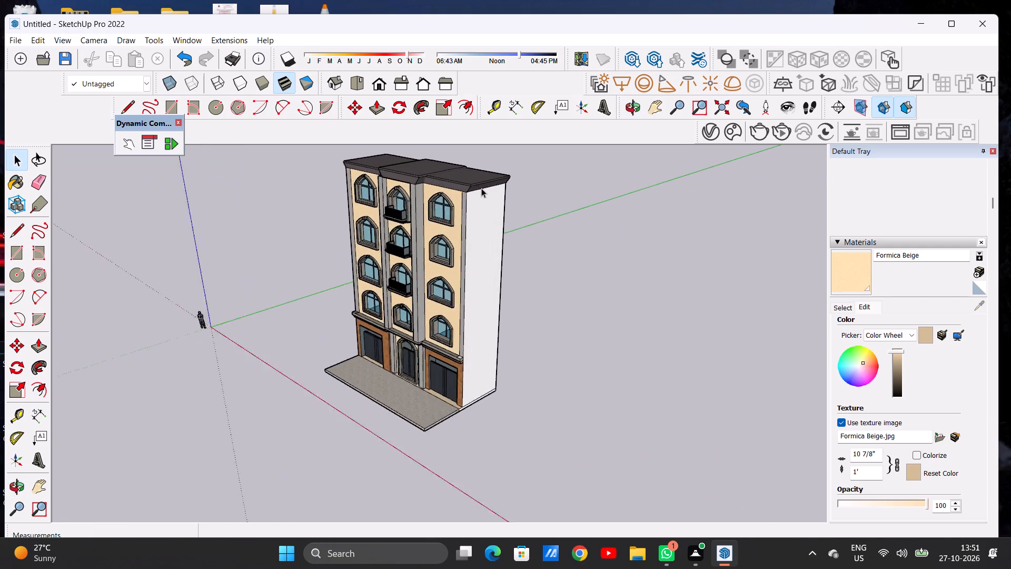
pyautogui.scroll(4, 481, 188)
pyautogui.scroll(-5, 473, 199)
pyautogui.moveTo(477, 277); pyautogui.dragTo(469, 259, button='middle')
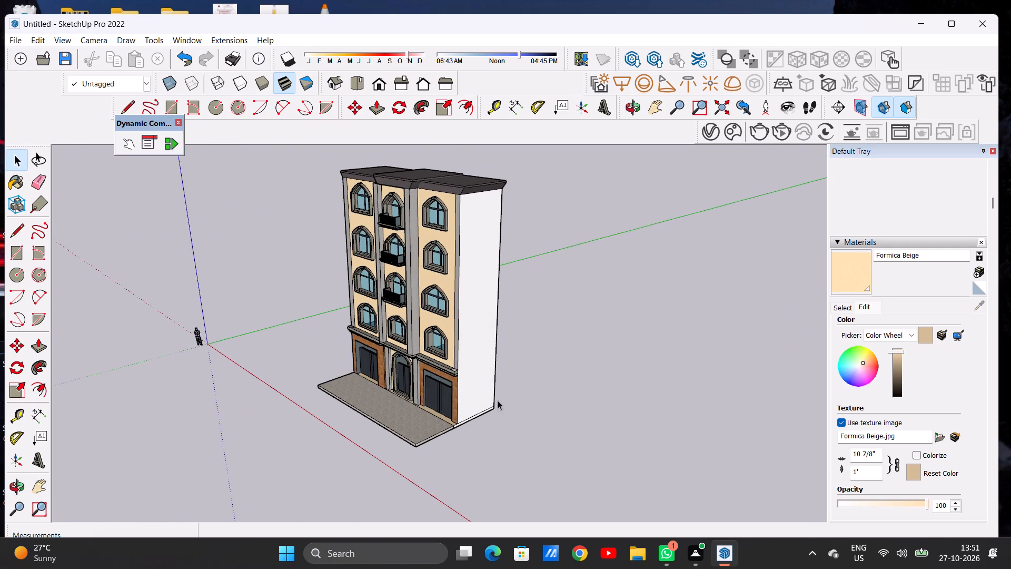
# Paint the building's right side wall and the strip along its base with Terrazzo Tile Light from Synthetic Surfaces.
pyautogui.click(844, 308)
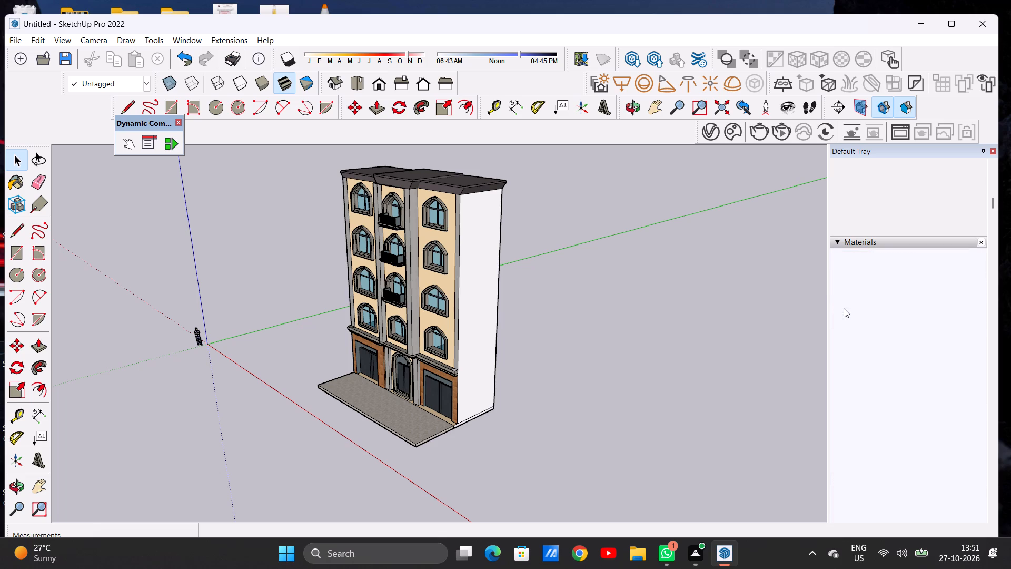
pyautogui.scroll(-2, 879, 379)
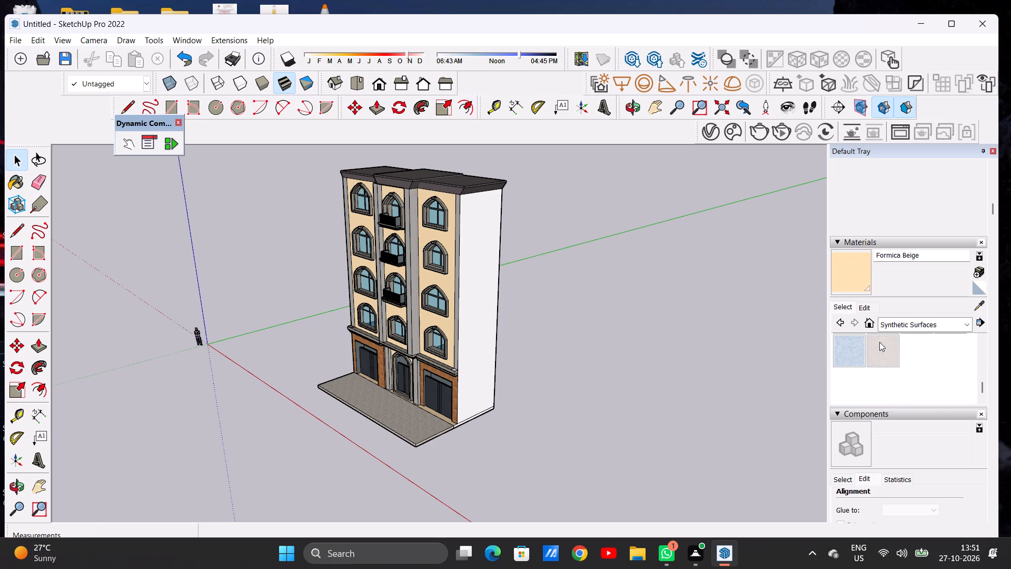
pyautogui.click(879, 342)
pyautogui.scroll(3, 483, 386)
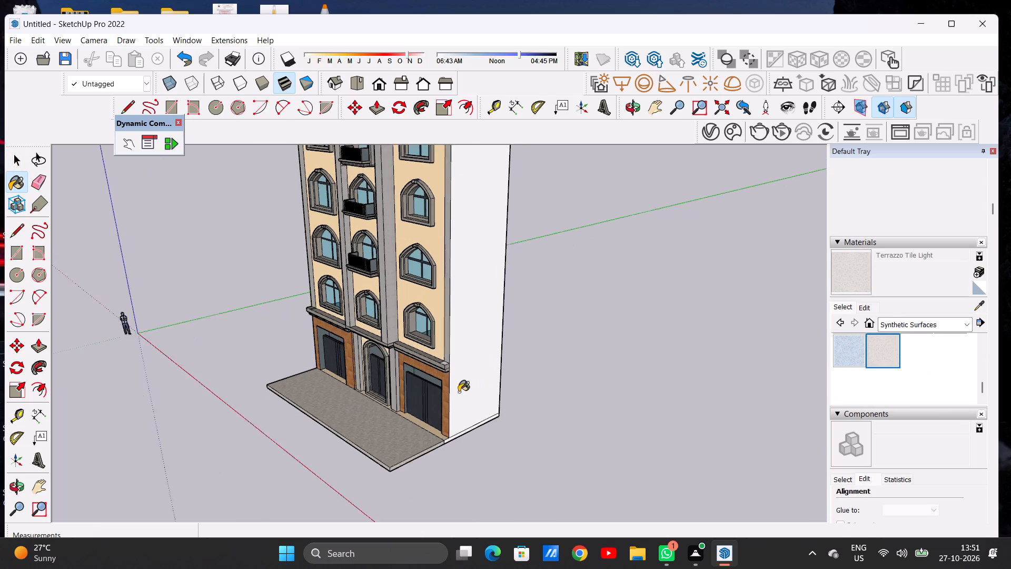
pyautogui.scroll(3, 459, 392)
pyautogui.click(455, 387)
pyautogui.scroll(14, 455, 387)
pyautogui.scroll(-4, 509, 331)
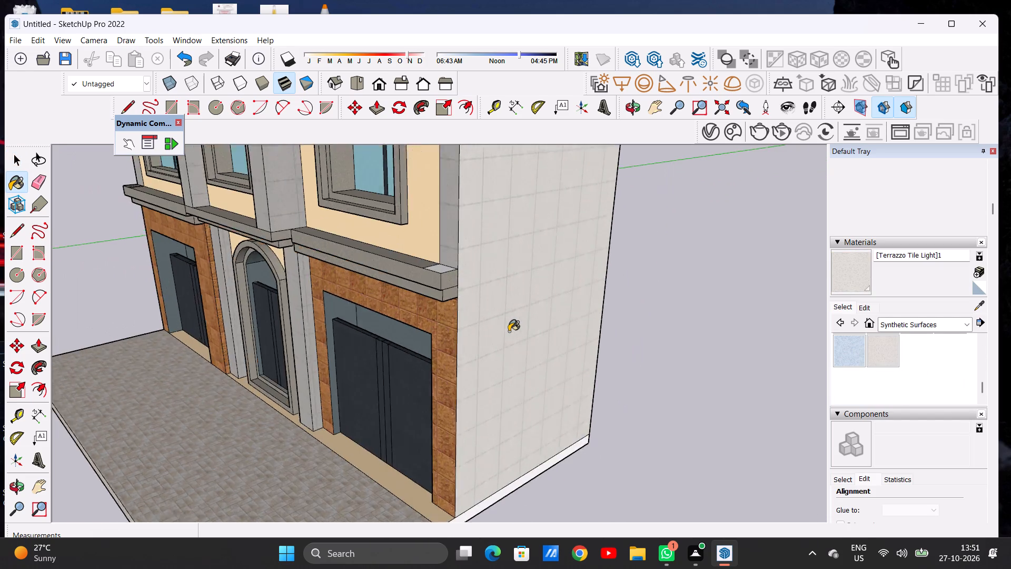
pyautogui.scroll(-9, 509, 331)
pyautogui.scroll(16, 499, 412)
pyautogui.click(475, 437)
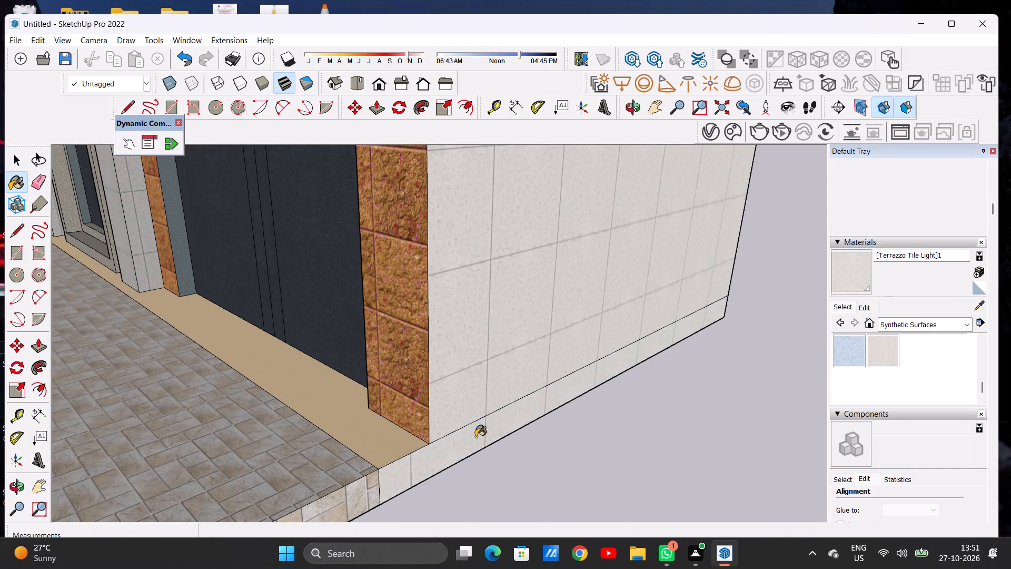
# Paint the building's left side wall and its base strip with Terrazzo Tile Light.
pyautogui.scroll(-17, 461, 419)
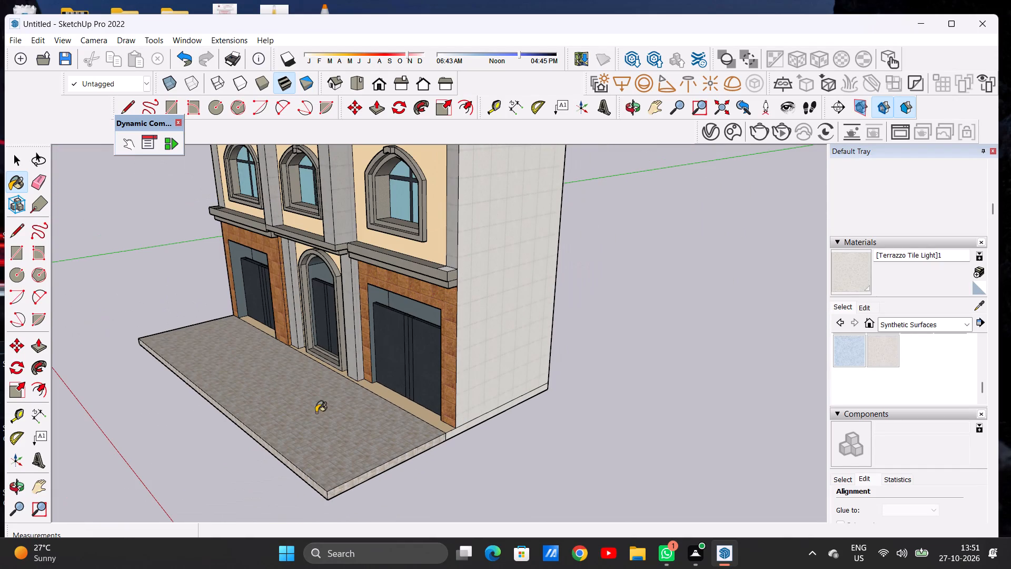
pyautogui.moveTo(316, 413); pyautogui.dragTo(677, 353, button='middle')
pyautogui.scroll(-4, 627, 366)
pyautogui.moveTo(329, 409); pyautogui.dragTo(407, 413, button='middle')
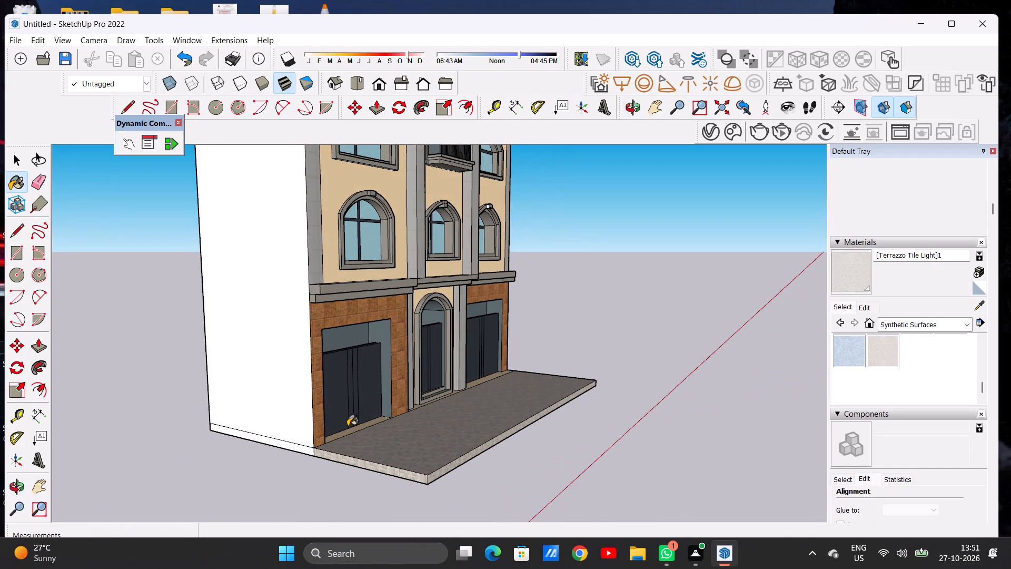
pyautogui.scroll(12, 306, 460)
pyautogui.click(303, 436)
pyautogui.click(300, 408)
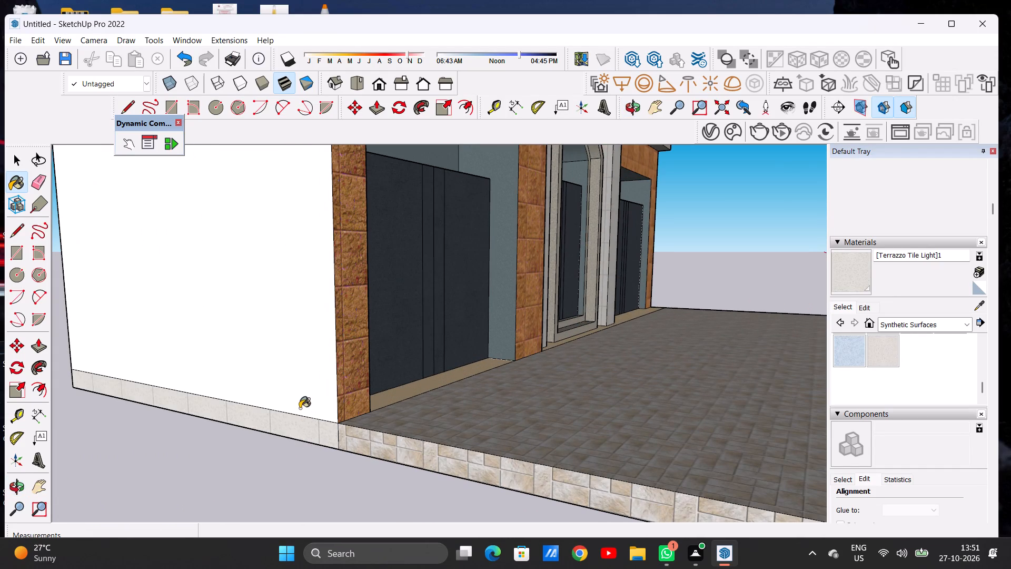
# Paint the building's rear wall and its base strip with Terrazzo Tile Light.
pyautogui.scroll(-7, 302, 421)
pyautogui.scroll(-14, 316, 436)
pyautogui.moveTo(524, 368); pyautogui.dragTo(459, 372, button='middle')
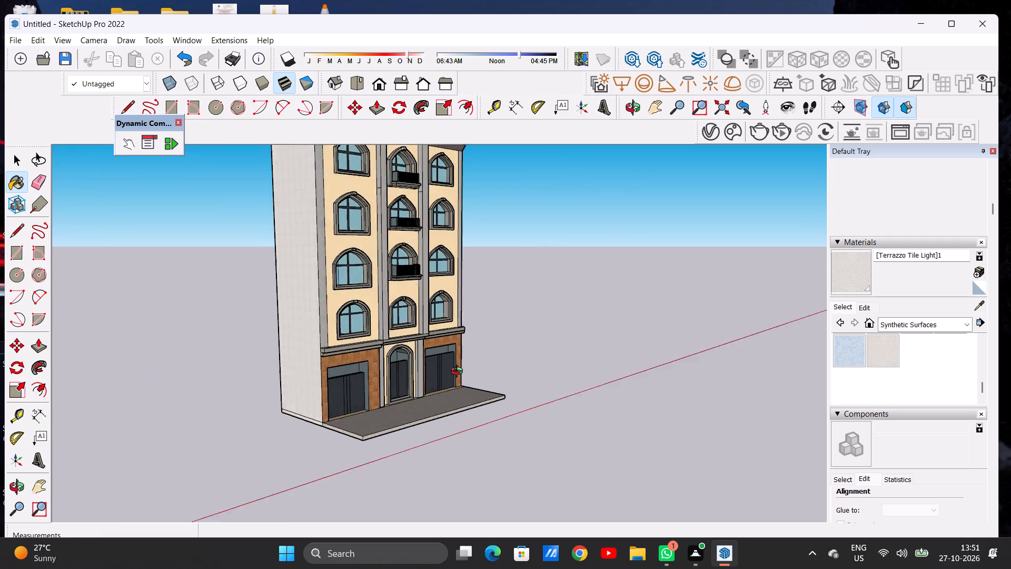
pyautogui.moveTo(459, 372); pyautogui.dragTo(346, 386, button='middle')
pyautogui.scroll(-6, 369, 362)
pyautogui.moveTo(594, 330); pyautogui.dragTo(494, 326, button='middle')
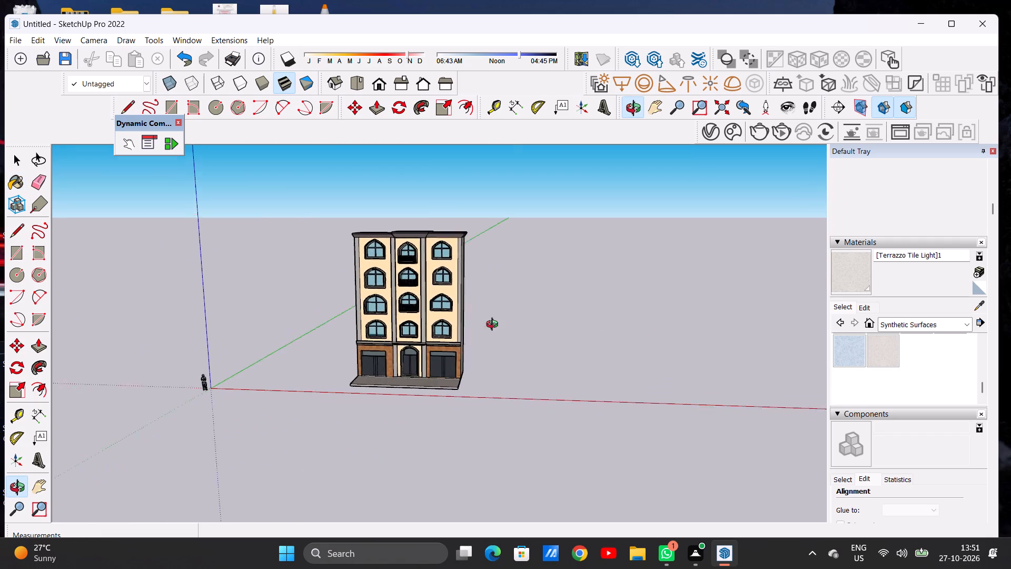
pyautogui.moveTo(494, 326); pyautogui.dragTo(385, 329, button='middle')
pyautogui.scroll(-6, 391, 300)
pyautogui.moveTo(518, 288); pyautogui.dragTo(302, 328, button='middle')
pyautogui.scroll(7, 515, 270)
pyautogui.moveTo(460, 276); pyautogui.dragTo(320, 310, button='middle')
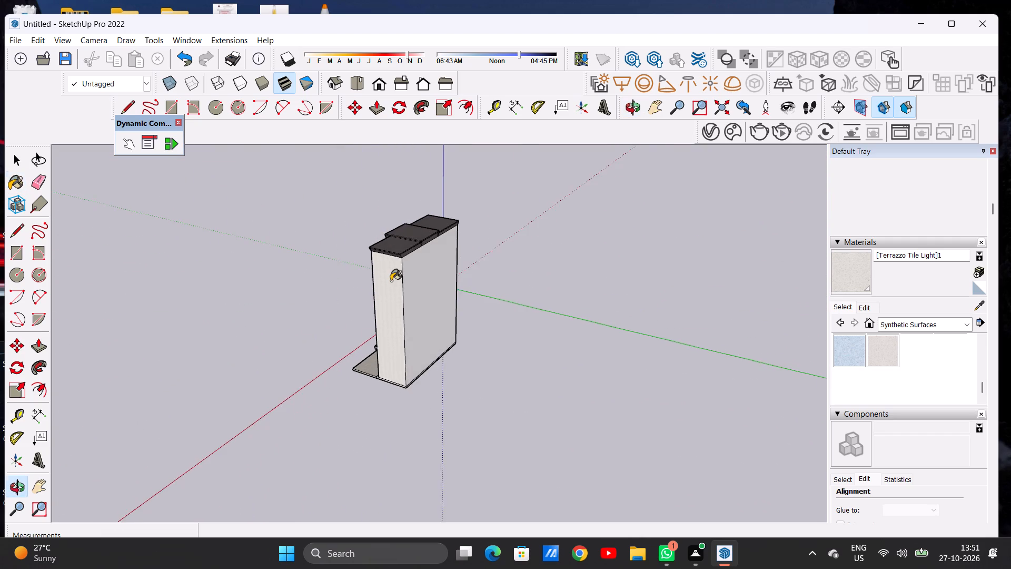
pyautogui.scroll(11, 391, 281)
pyautogui.scroll(-1, 444, 254)
pyautogui.scroll(2, 444, 254)
pyautogui.click(435, 257)
pyautogui.scroll(-6, 492, 235)
pyautogui.scroll(1, 492, 235)
pyautogui.scroll(-8, 492, 235)
pyautogui.scroll(2, 479, 338)
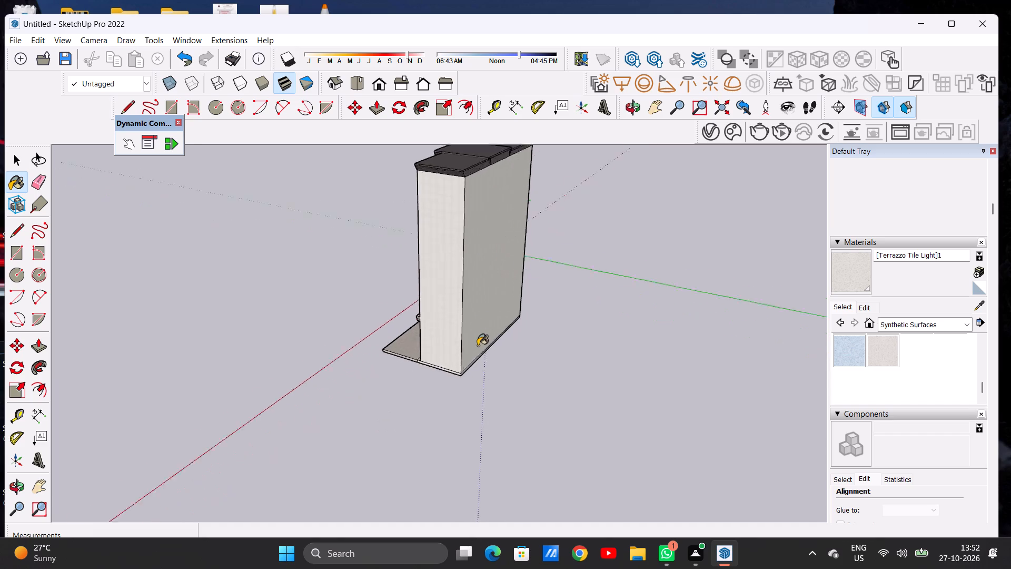
pyautogui.scroll(20, 478, 346)
pyautogui.scroll(11, 478, 346)
pyautogui.click(428, 377)
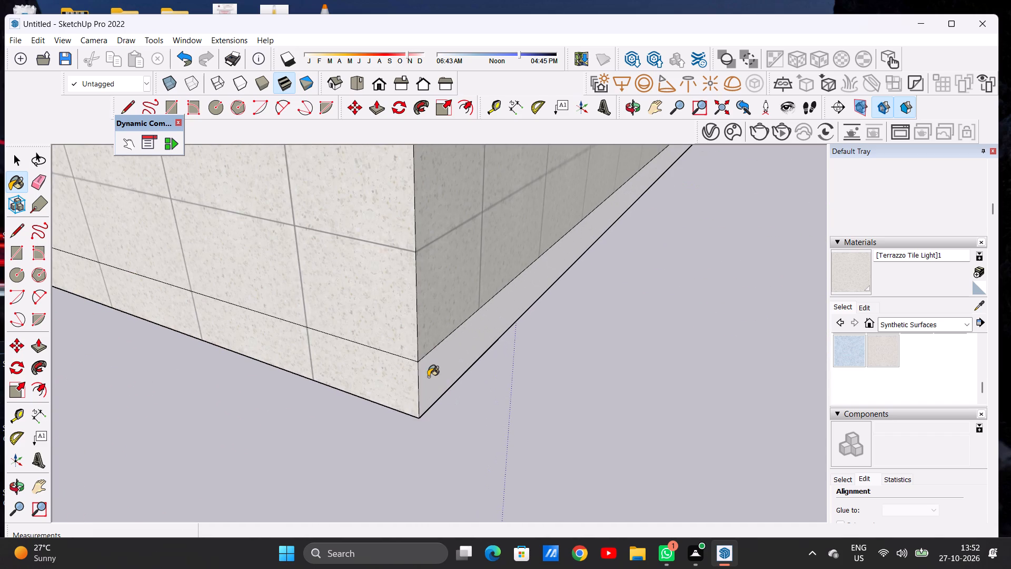
# Review the tiled side and rear walls and the facade from all around the building, and leave the Paint Bucket.
pyautogui.scroll(-20, 440, 381)
pyautogui.scroll(-12, 440, 381)
pyautogui.moveTo(414, 373); pyautogui.dragTo(697, 325, button='middle')
pyautogui.scroll(-6, 674, 315)
pyautogui.moveTo(443, 356); pyautogui.dragTo(661, 310, button='middle')
pyautogui.scroll(15, 502, 258)
pyautogui.scroll(-3, 459, 201)
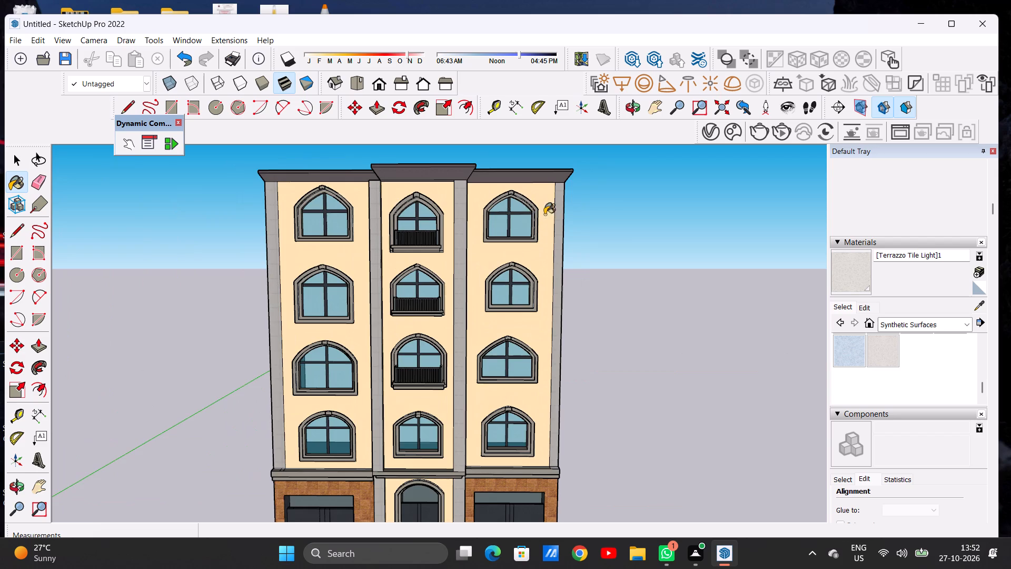
pyautogui.moveTo(621, 214); pyautogui.dragTo(675, 219, button='middle')
pyautogui.scroll(-6, 644, 210)
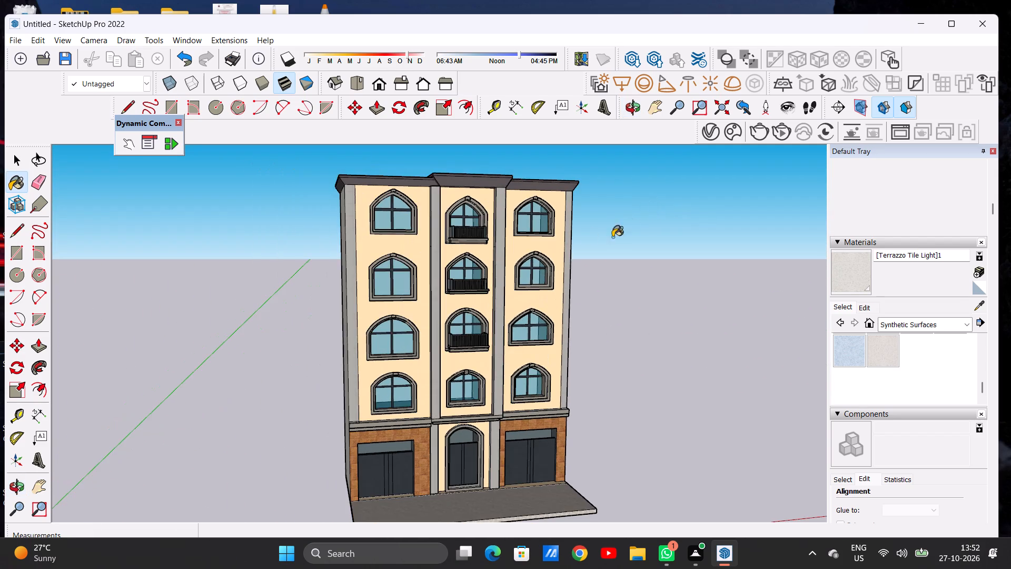
pyautogui.moveTo(386, 263); pyautogui.dragTo(293, 276, button='middle')
pyautogui.scroll(5, 440, 206)
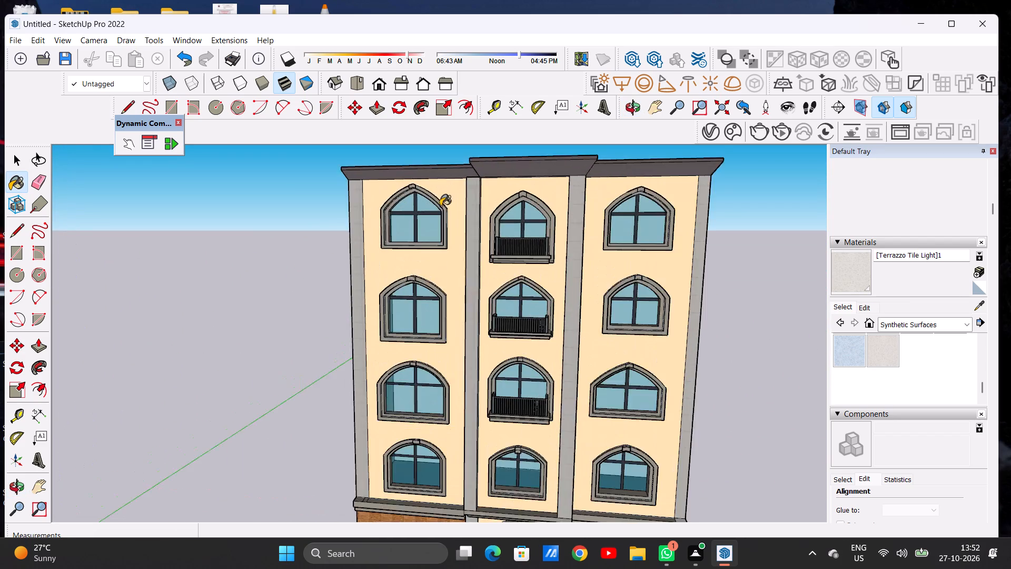
pyautogui.scroll(-9, 438, 233)
pyautogui.moveTo(615, 304); pyautogui.dragTo(374, 329, button='middle')
pyautogui.middleClick(374, 329)
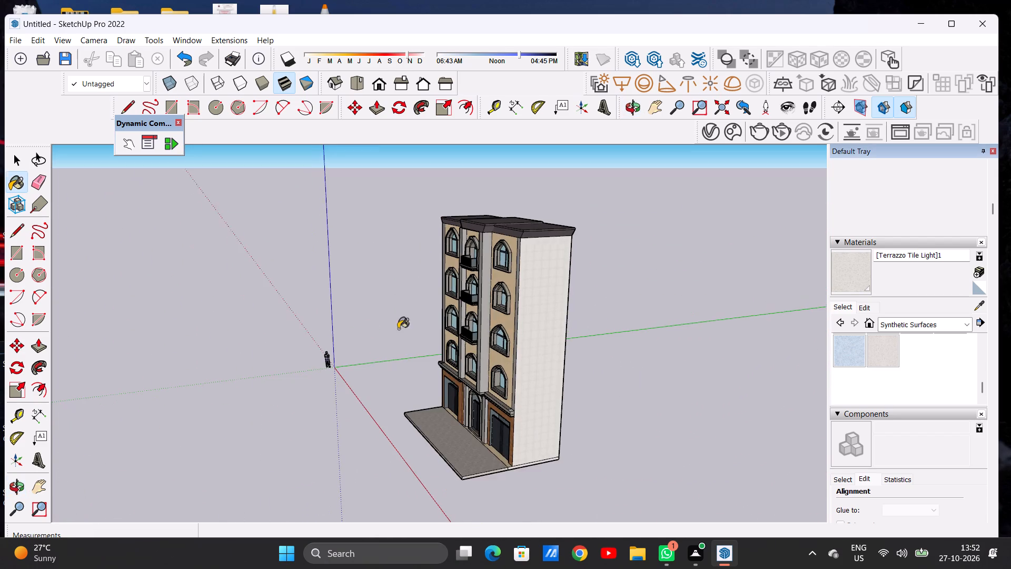
pyautogui.moveTo(627, 291); pyautogui.dragTo(357, 295, button='middle')
pyautogui.moveTo(620, 267); pyautogui.dragTo(493, 271, button='middle')
pyautogui.moveTo(622, 263); pyautogui.dragTo(316, 269, button='middle')
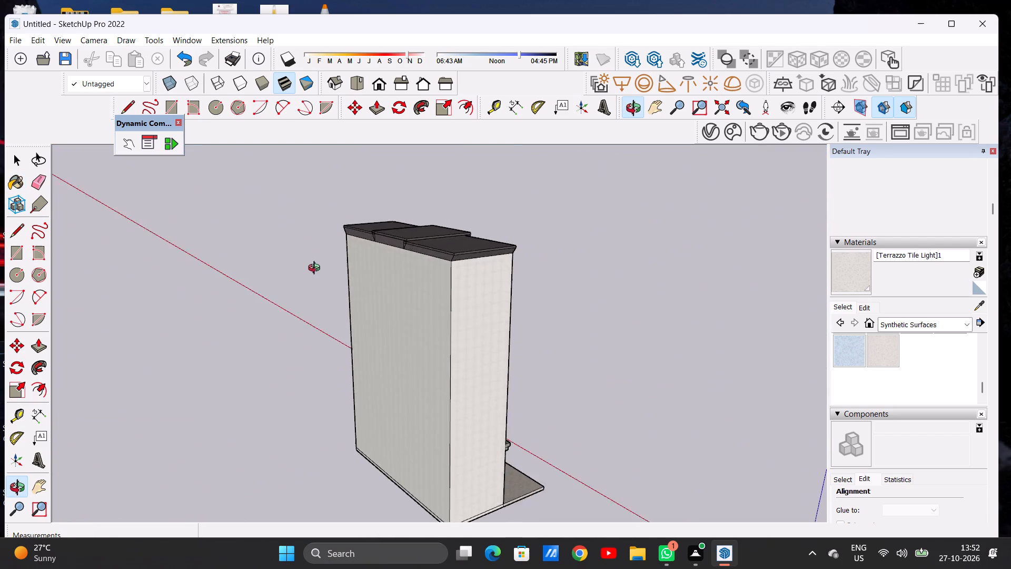
pyautogui.moveTo(316, 269); pyautogui.dragTo(683, 232, button='middle')
pyautogui.moveTo(373, 313); pyautogui.dragTo(641, 283, button='middle')
pyautogui.moveTo(425, 292); pyautogui.dragTo(619, 290, button='middle')
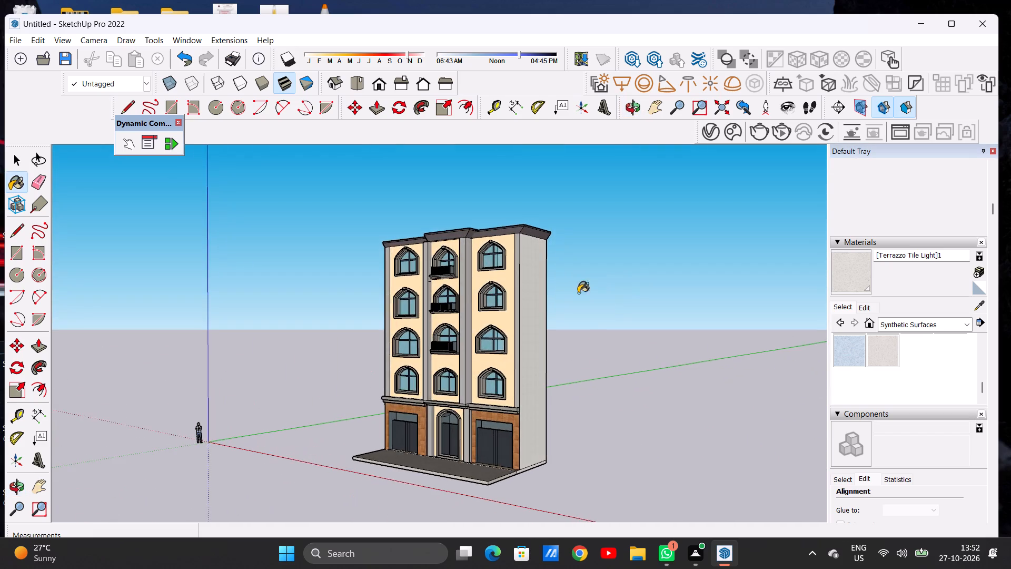
pyautogui.moveTo(438, 312); pyautogui.dragTo(562, 312, button='middle')
pyautogui.scroll(-6, 562, 312)
pyautogui.scroll(8, 506, 355)
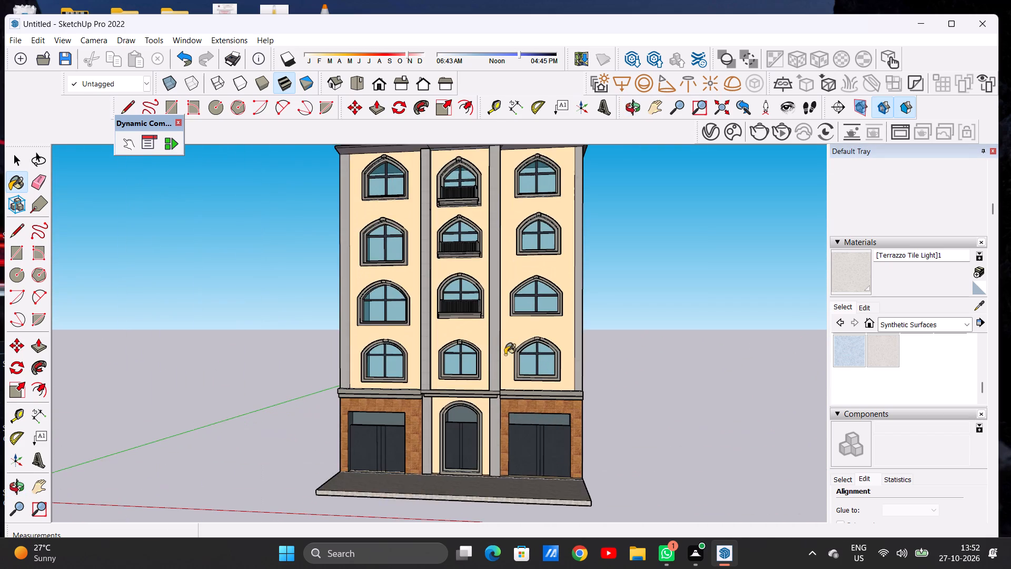
pyautogui.moveTo(494, 347); pyautogui.dragTo(527, 452, button='middle')
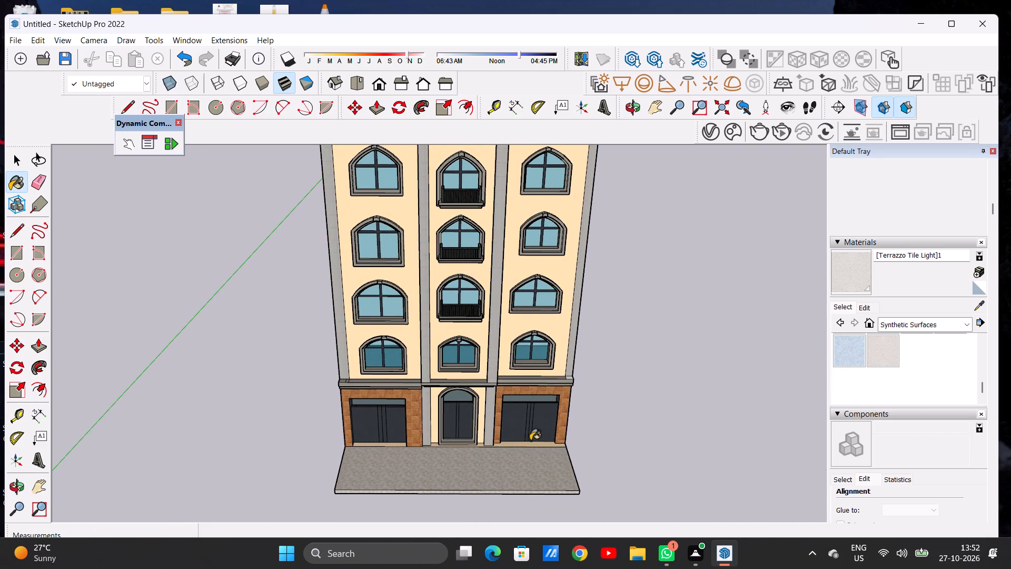
pyautogui.press('space')
# Inspect the facade from the front, including a close look at the arched entrance's sill, threshold and platform tiling.
pyautogui.scroll(-8, 500, 268)
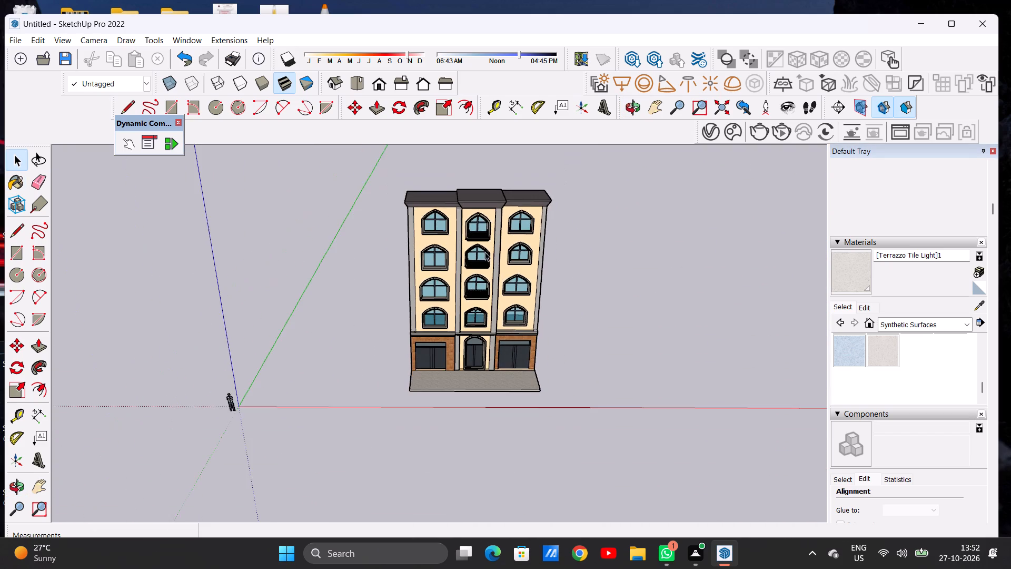
pyautogui.scroll(3, 495, 244)
pyautogui.moveTo(504, 286); pyautogui.dragTo(506, 234, button='middle')
pyautogui.scroll(11, 493, 242)
pyautogui.moveTo(594, 222); pyautogui.dragTo(574, 282, button='middle')
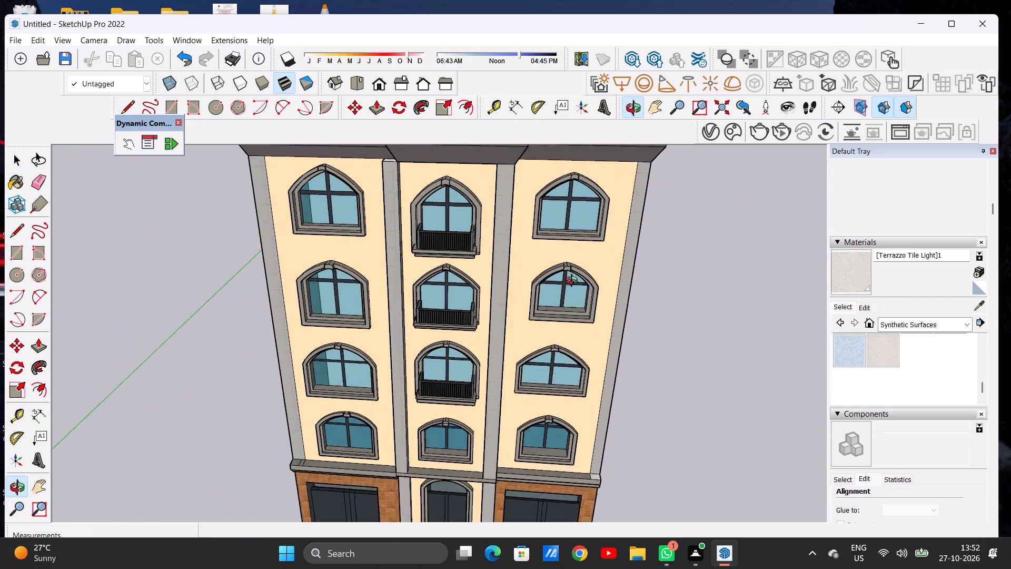
pyautogui.moveTo(574, 282); pyautogui.dragTo(561, 234, button='middle')
pyautogui.scroll(-11, 563, 226)
pyautogui.scroll(6, 542, 355)
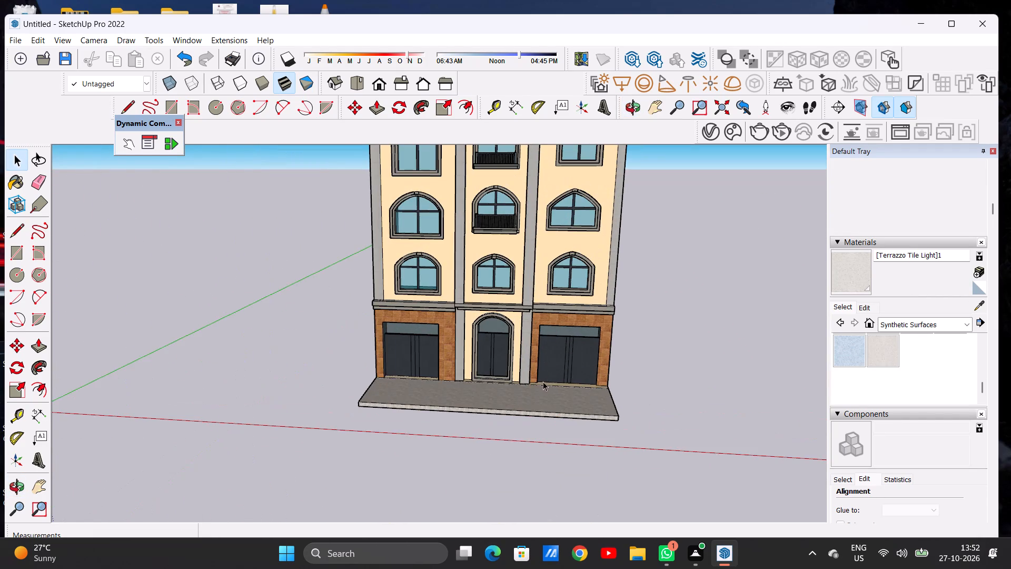
pyautogui.moveTo(543, 381); pyautogui.dragTo(554, 463, button='middle')
pyautogui.scroll(1, 554, 463)
pyautogui.scroll(15, 526, 362)
pyautogui.scroll(7, 479, 341)
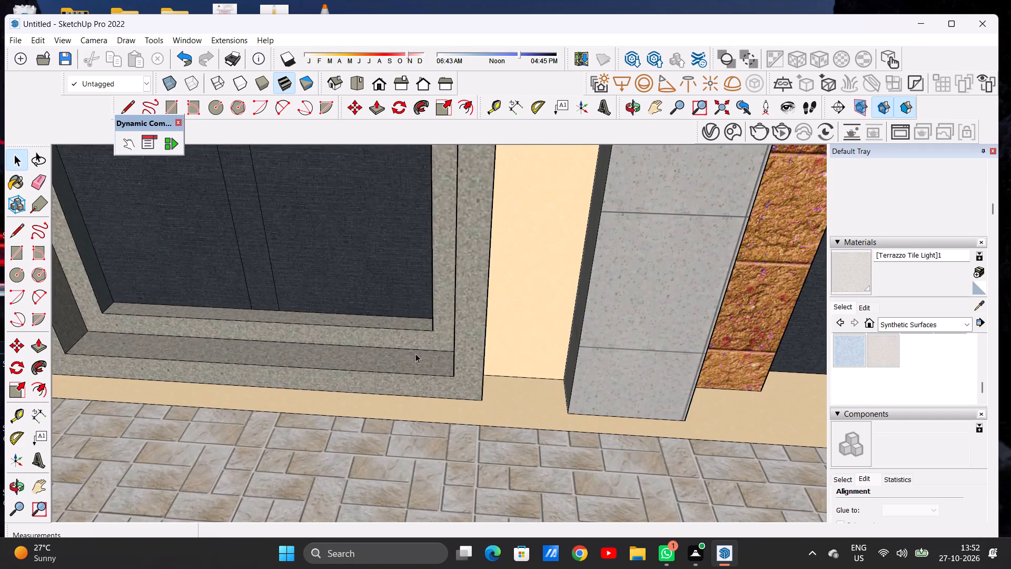
pyautogui.scroll(16, 415, 354)
pyautogui.scroll(-14, 482, 327)
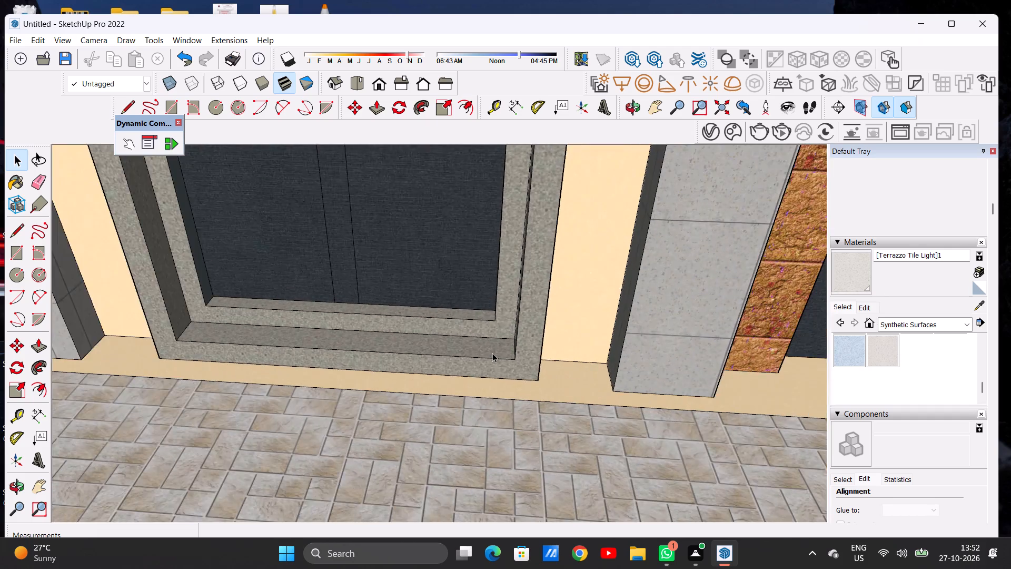
pyautogui.scroll(-7, 492, 353)
pyautogui.scroll(1, 488, 354)
pyautogui.scroll(-8, 489, 353)
pyautogui.scroll(1, 493, 346)
pyautogui.scroll(-15, 480, 341)
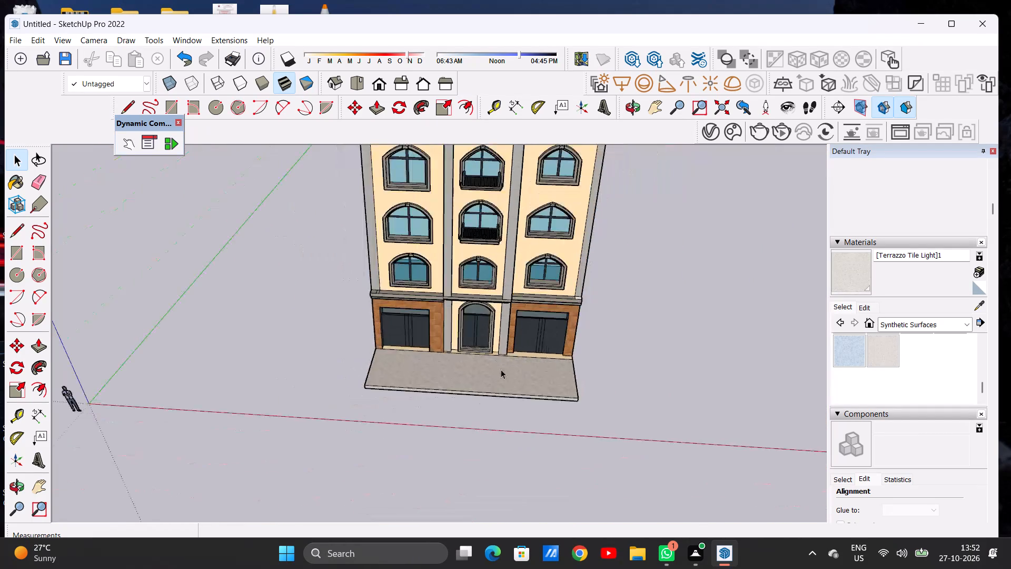
pyautogui.scroll(-9, 501, 369)
pyautogui.moveTo(517, 379); pyautogui.dragTo(522, 202, button='middle')
pyautogui.scroll(2, 506, 256)
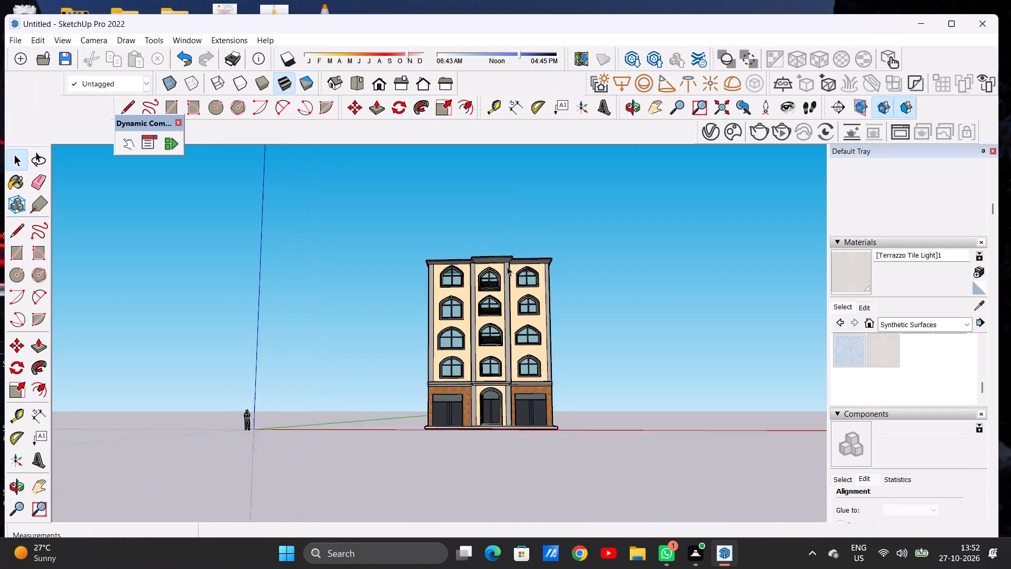
pyautogui.scroll(2, 507, 267)
pyautogui.moveTo(495, 277); pyautogui.dragTo(483, 330, button='middle')
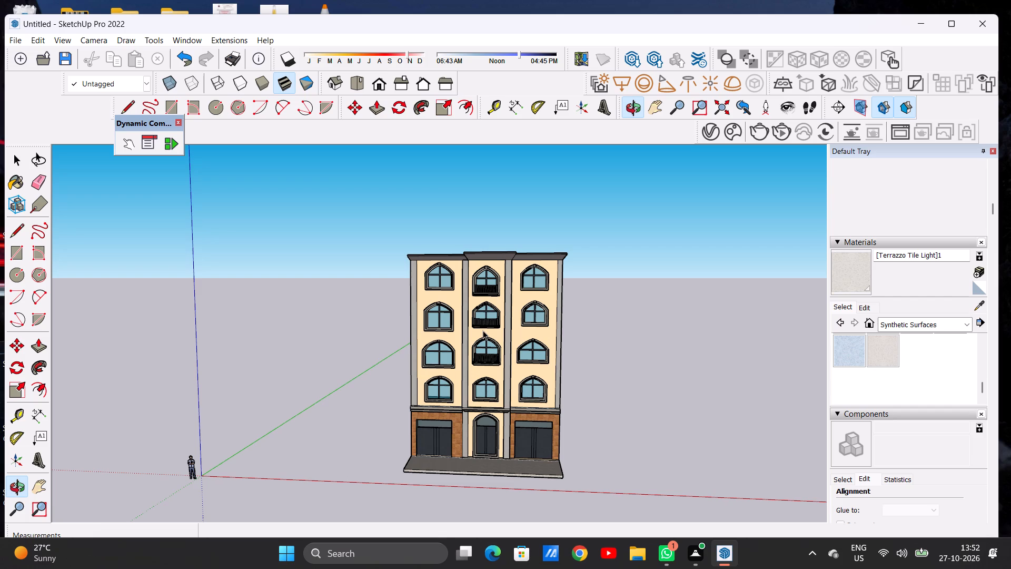
# Inspect the building's facade from the front and side, including a close look at an upper arched window surround.
pyautogui.scroll(7, 389, 412)
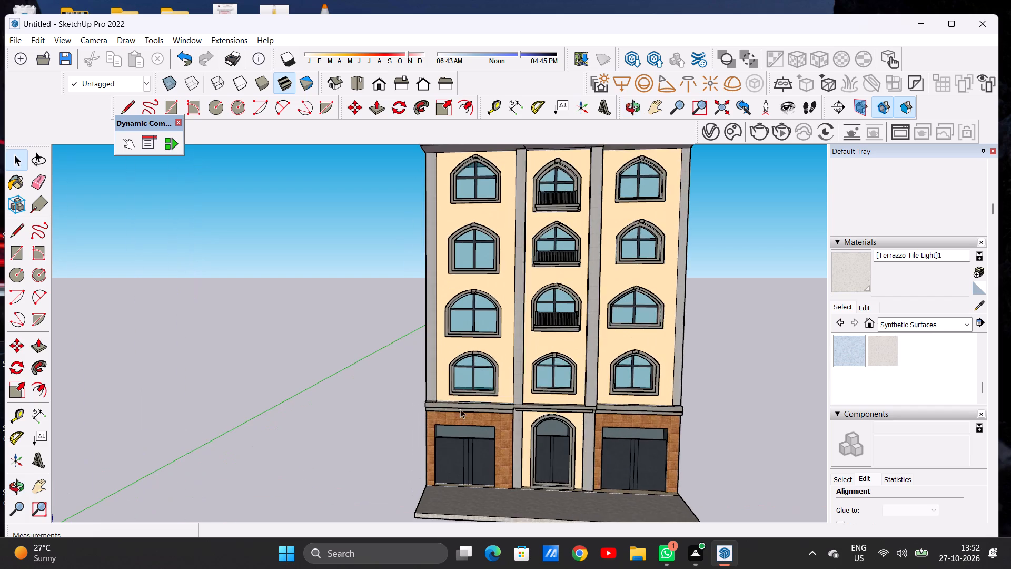
pyautogui.scroll(8, 460, 409)
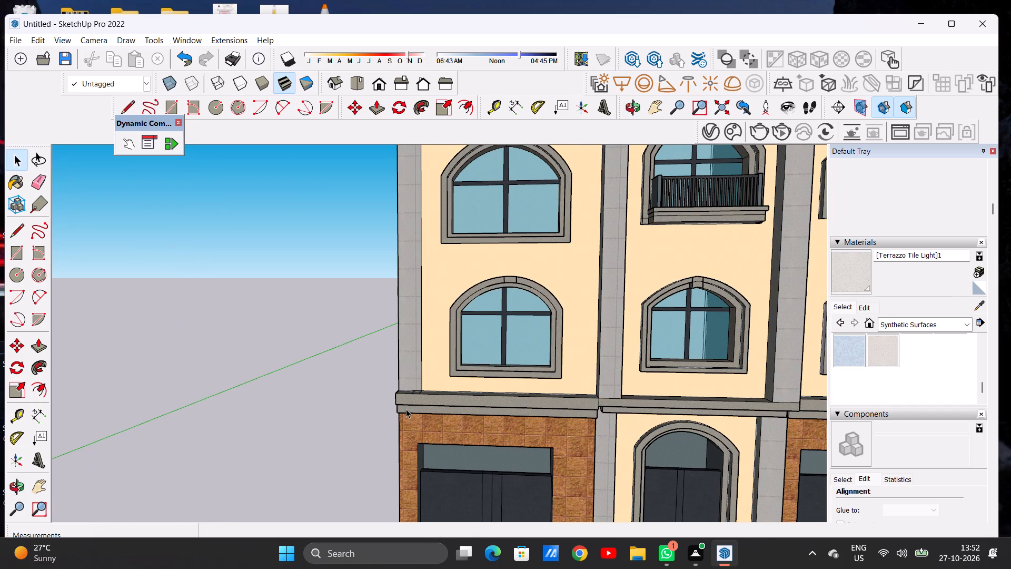
pyautogui.scroll(-5, 400, 405)
pyautogui.moveTo(386, 410); pyautogui.dragTo(658, 384, button='middle')
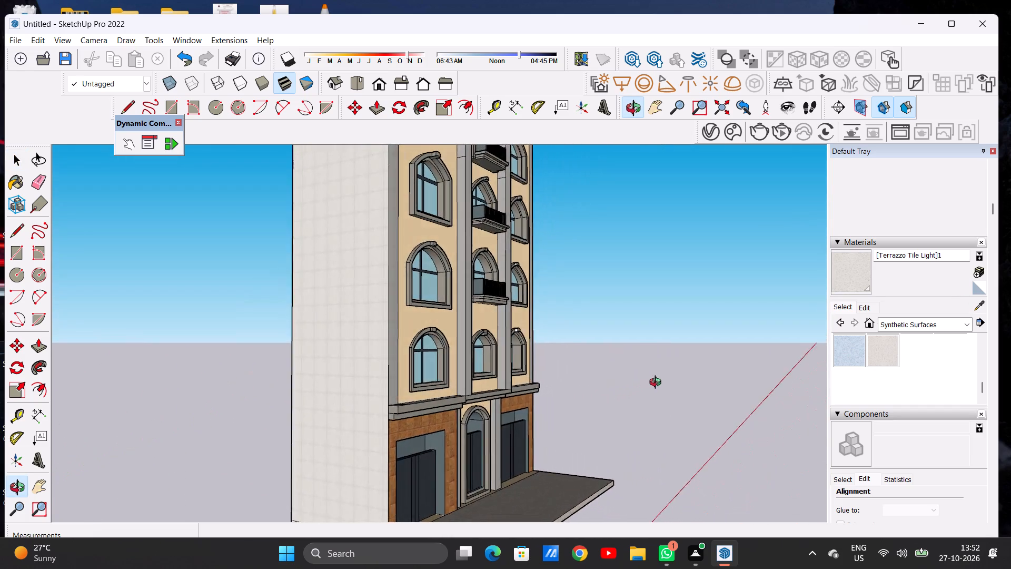
pyautogui.moveTo(658, 384); pyautogui.dragTo(375, 395, button='middle')
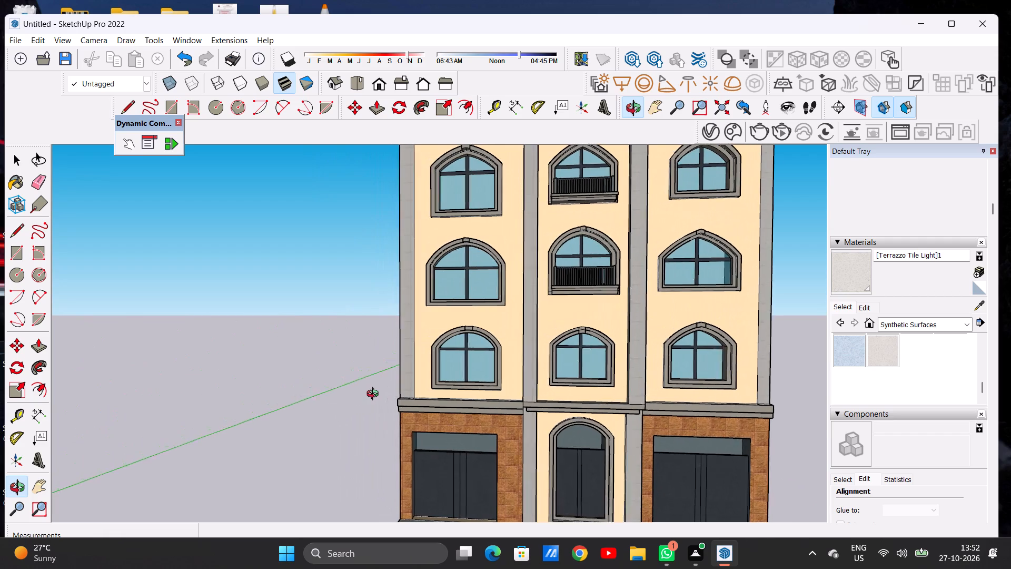
pyautogui.moveTo(375, 395); pyautogui.dragTo(374, 395, button='middle')
pyautogui.moveTo(374, 395); pyautogui.dragTo(383, 393, button='middle')
pyautogui.middleClick(383, 393)
pyautogui.scroll(-5, 411, 396)
pyautogui.scroll(-3, 485, 384)
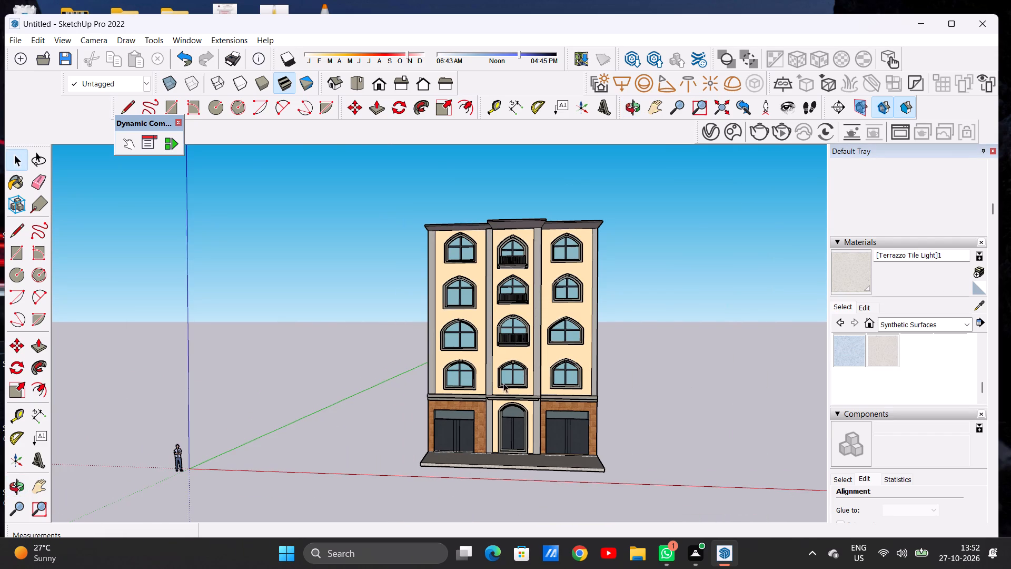
pyautogui.scroll(2, 492, 329)
pyautogui.scroll(-1, 492, 329)
pyautogui.scroll(5, 492, 329)
pyautogui.scroll(6, 431, 236)
pyautogui.scroll(2, 460, 281)
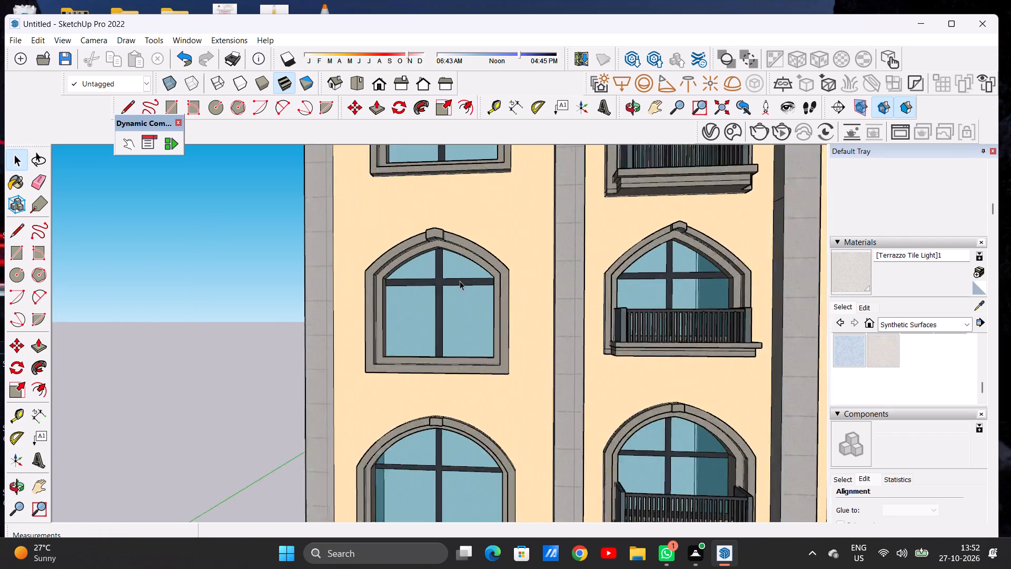
pyautogui.scroll(7, 460, 281)
pyautogui.moveTo(440, 292); pyautogui.dragTo(441, 241, button='middle')
pyautogui.moveTo(415, 194); pyautogui.dragTo(349, 395, button='middle')
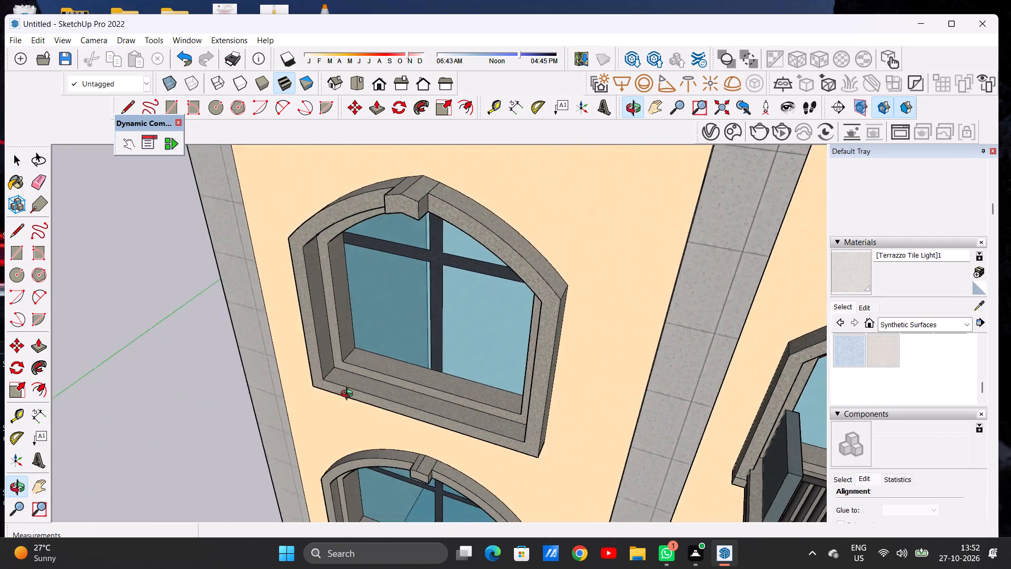
pyautogui.moveTo(349, 395); pyautogui.dragTo(408, 379, button='middle')
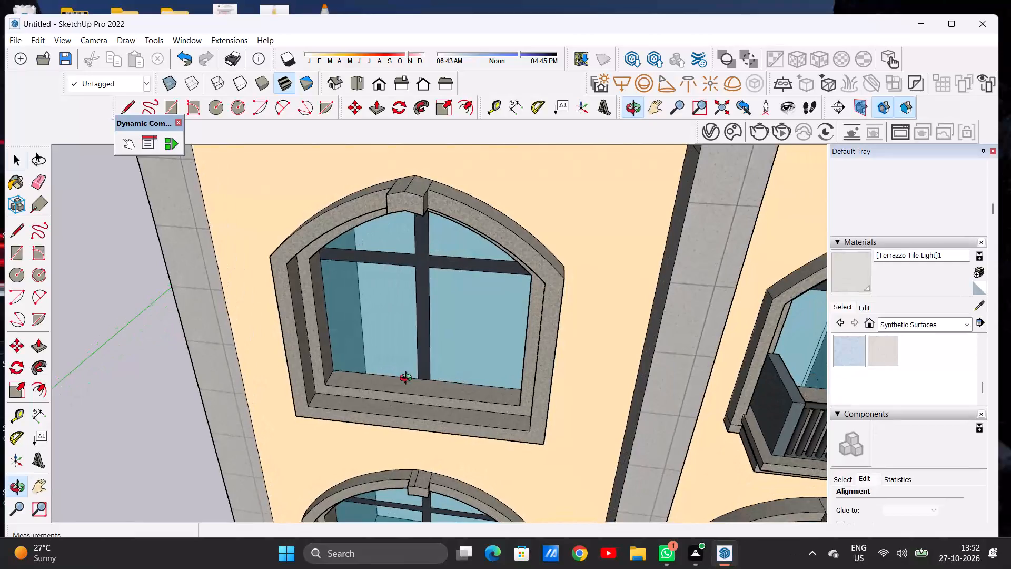
pyautogui.moveTo(408, 379); pyautogui.dragTo(408, 378, button='middle')
# Paint the unpainted top face of the pilaster left of the central bay with Terrazzo Tile Light, and leave the Paint Bucket.
pyautogui.scroll(-12, 391, 349)
pyautogui.moveTo(431, 241); pyautogui.dragTo(314, 436, button='middle')
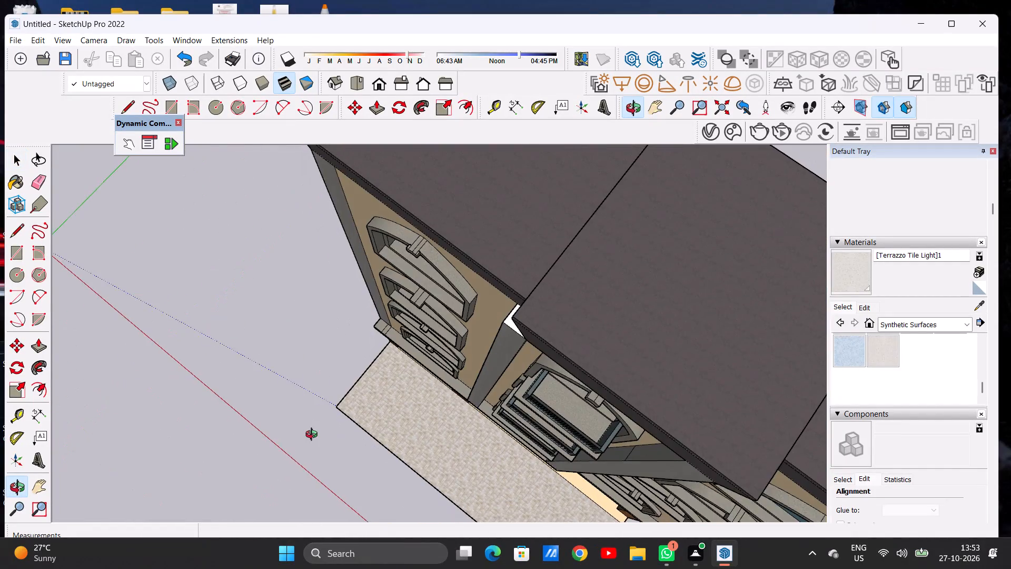
pyautogui.moveTo(314, 436); pyautogui.dragTo(490, 389, button='middle')
pyautogui.scroll(4, 558, 260)
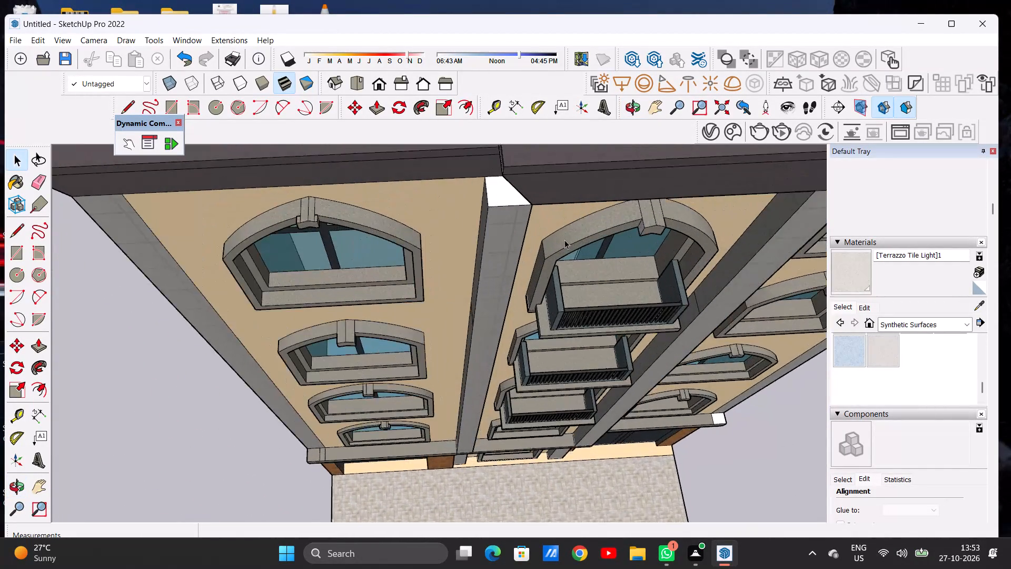
pyautogui.scroll(2, 564, 240)
pyautogui.scroll(5, 472, 189)
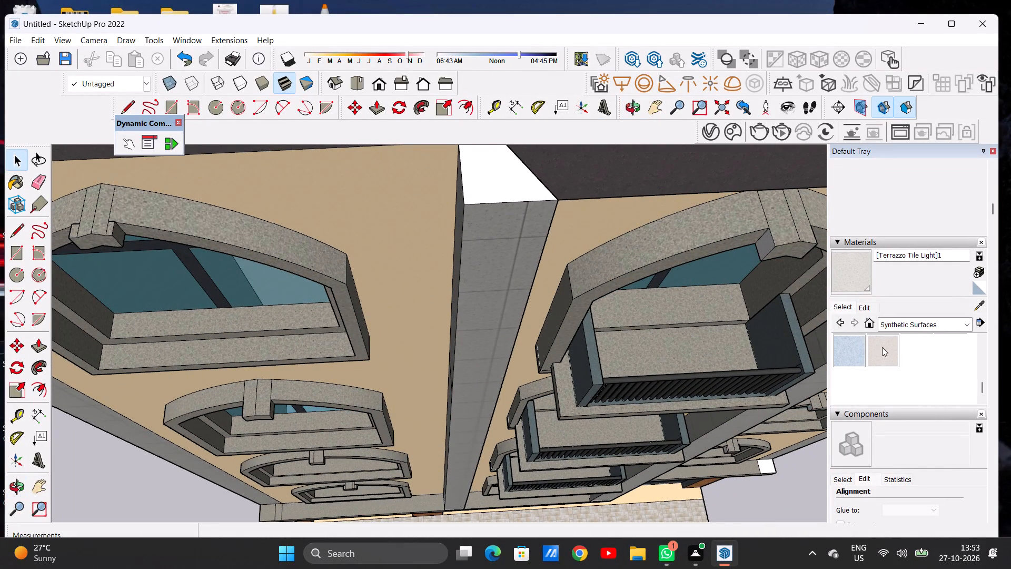
pyautogui.click(882, 347)
pyautogui.scroll(3, 488, 199)
pyautogui.click(498, 194)
pyautogui.scroll(-4, 492, 207)
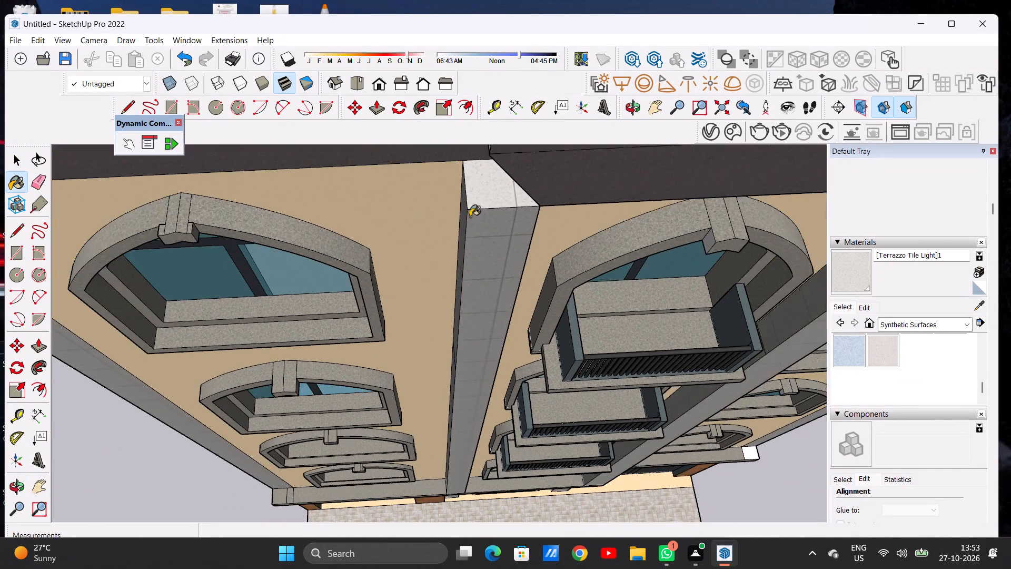
pyautogui.scroll(-8, 470, 217)
pyautogui.scroll(1, 446, 218)
pyautogui.scroll(-10, 435, 221)
pyautogui.moveTo(595, 230); pyautogui.dragTo(490, 204, button='middle')
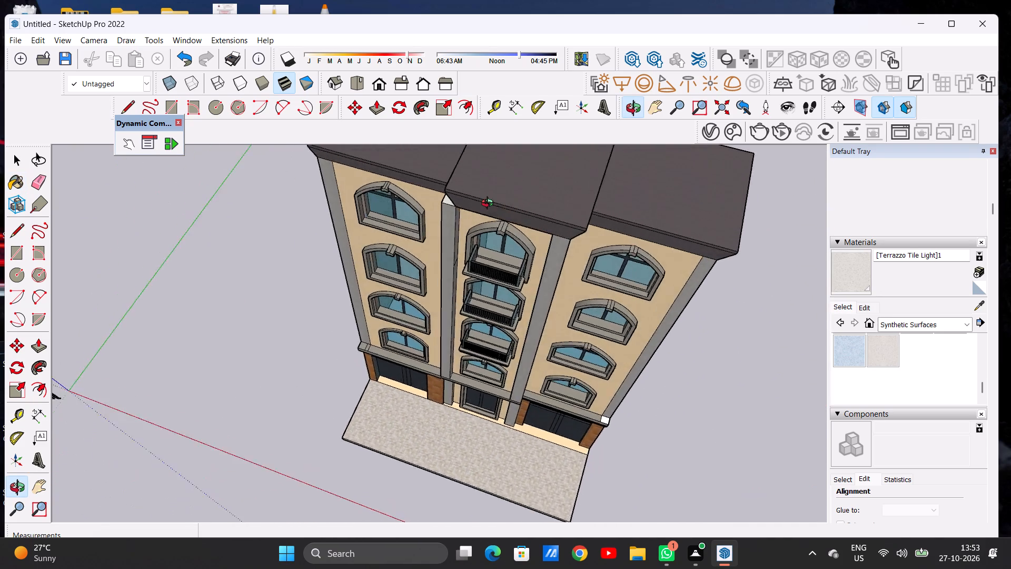
pyautogui.moveTo(490, 204); pyautogui.dragTo(531, 107, button='middle')
pyautogui.moveTo(395, 208); pyautogui.dragTo(564, 214, button='middle')
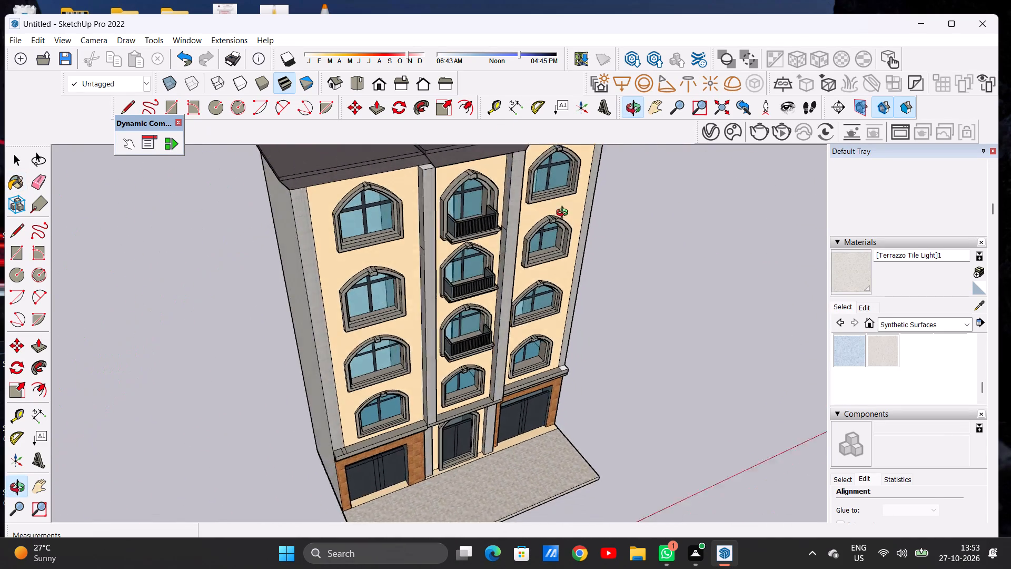
pyautogui.moveTo(564, 214); pyautogui.dragTo(611, 212, button='middle')
pyautogui.scroll(10, 422, 173)
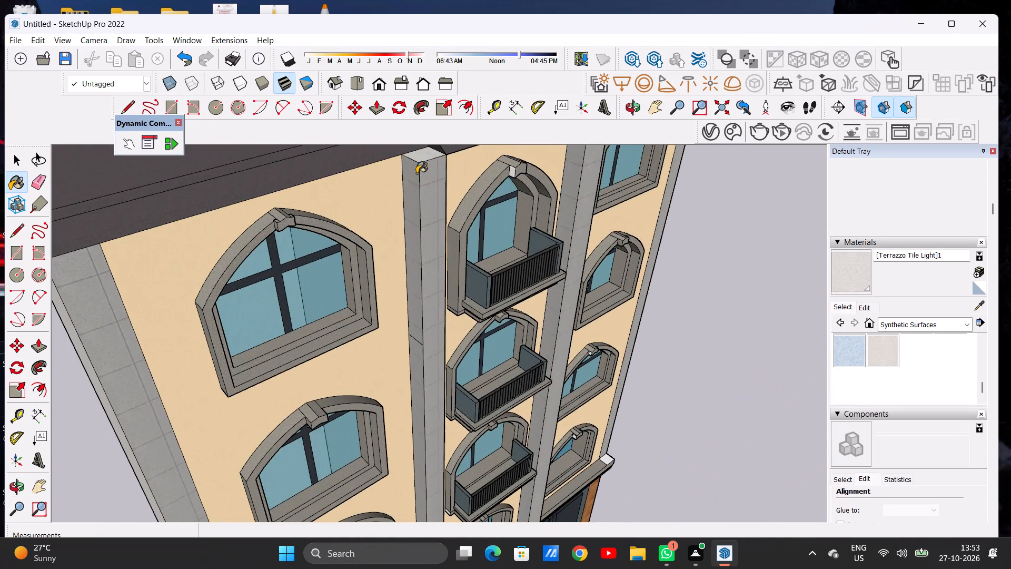
pyautogui.press('space')
# Examine the painted pilaster top and its junction with the roof edge from above and from the side.
pyautogui.scroll(-12, 423, 166)
pyautogui.moveTo(434, 169); pyautogui.dragTo(425, 146, button='middle')
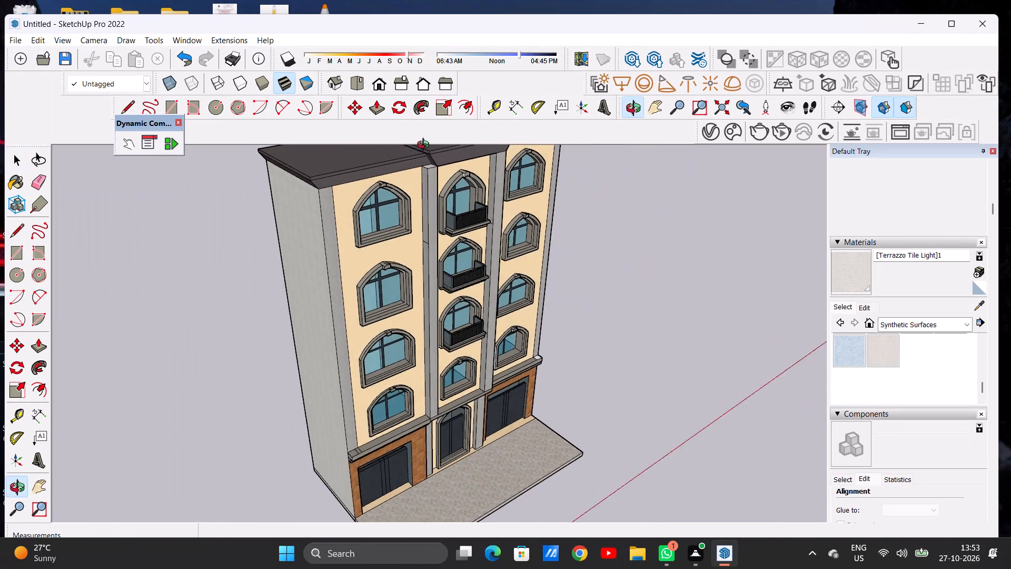
pyautogui.moveTo(425, 146); pyautogui.dragTo(423, 138, button='middle')
pyautogui.scroll(8, 436, 159)
pyautogui.moveTo(440, 184); pyautogui.dragTo(410, 197, button='middle')
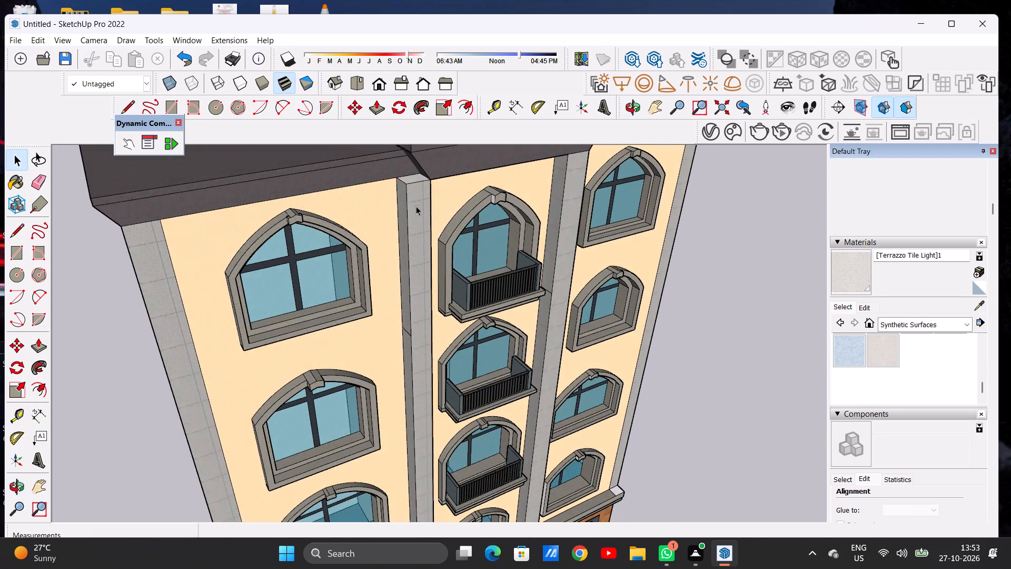
pyautogui.scroll(-11, 411, 235)
pyautogui.scroll(12, 409, 215)
pyautogui.scroll(-1, 409, 215)
pyautogui.scroll(2, 409, 215)
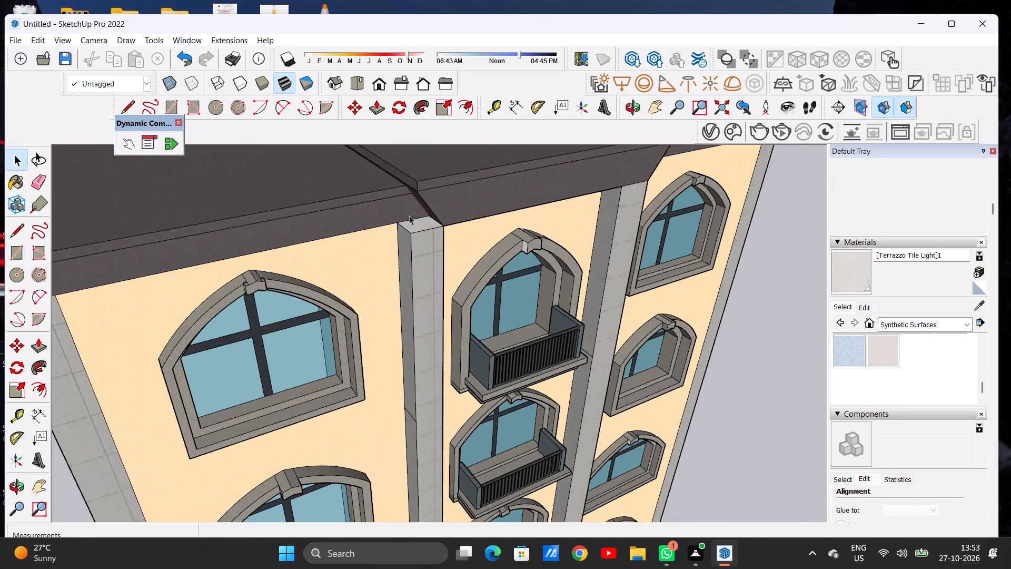
pyautogui.scroll(2, 409, 215)
pyautogui.moveTo(409, 215); pyautogui.dragTo(582, 230, button='middle')
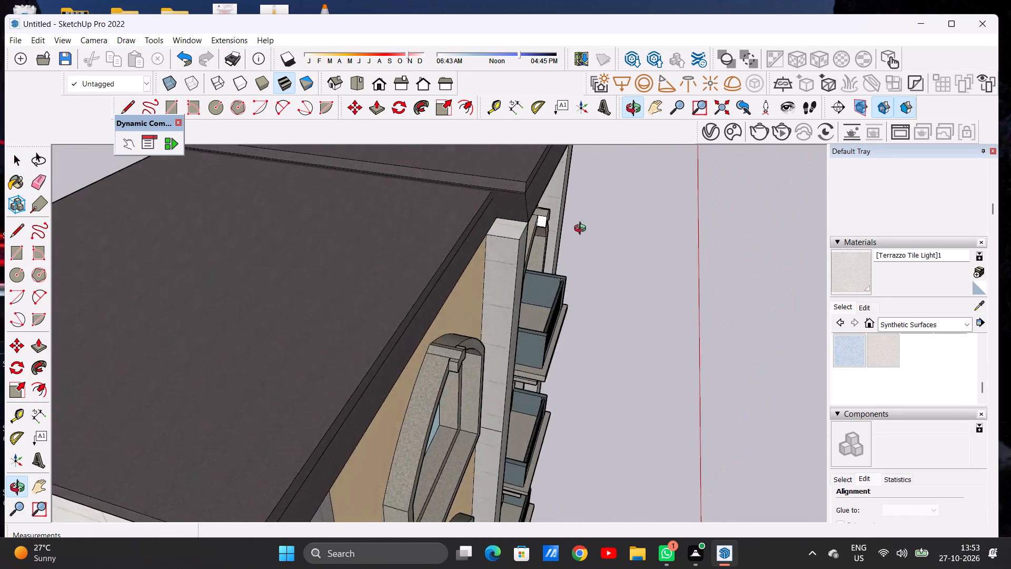
pyautogui.moveTo(582, 230); pyautogui.dragTo(331, 223, button='middle')
pyautogui.scroll(-2, 376, 252)
pyautogui.scroll(1, 381, 253)
pyautogui.scroll(-13, 392, 254)
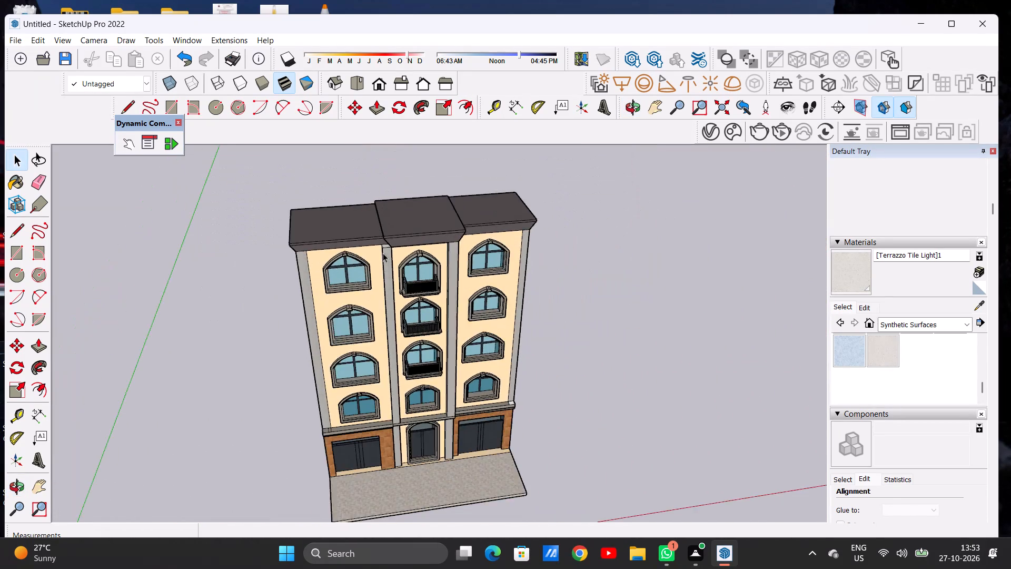
# Review the whole facade from the front and both sides, checking the pilasters, windows and balconies.
pyautogui.scroll(-6, 383, 253)
pyautogui.moveTo(428, 289); pyautogui.dragTo(407, 192, button='middle')
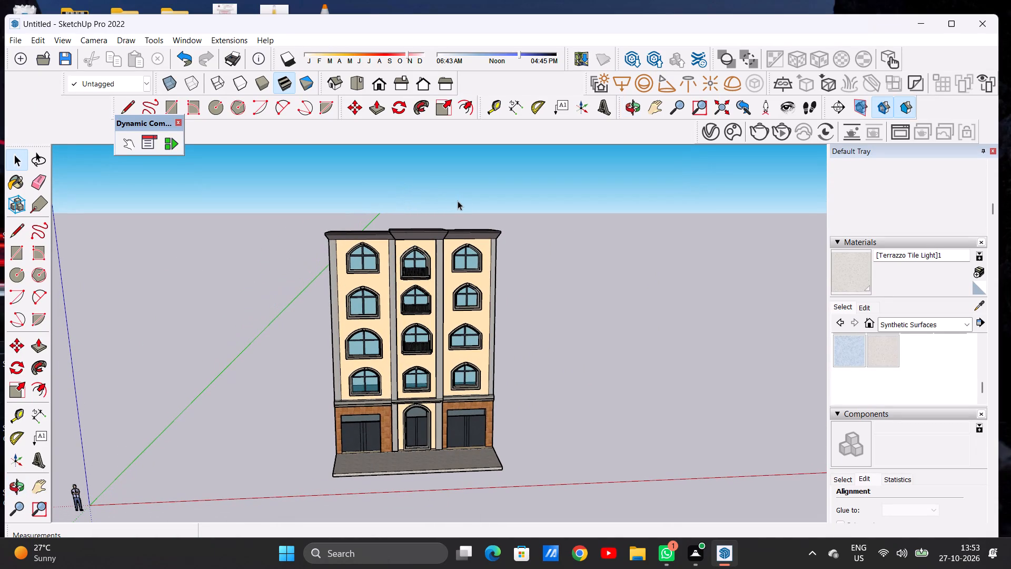
pyautogui.scroll(-7, 471, 184)
pyautogui.scroll(12, 434, 231)
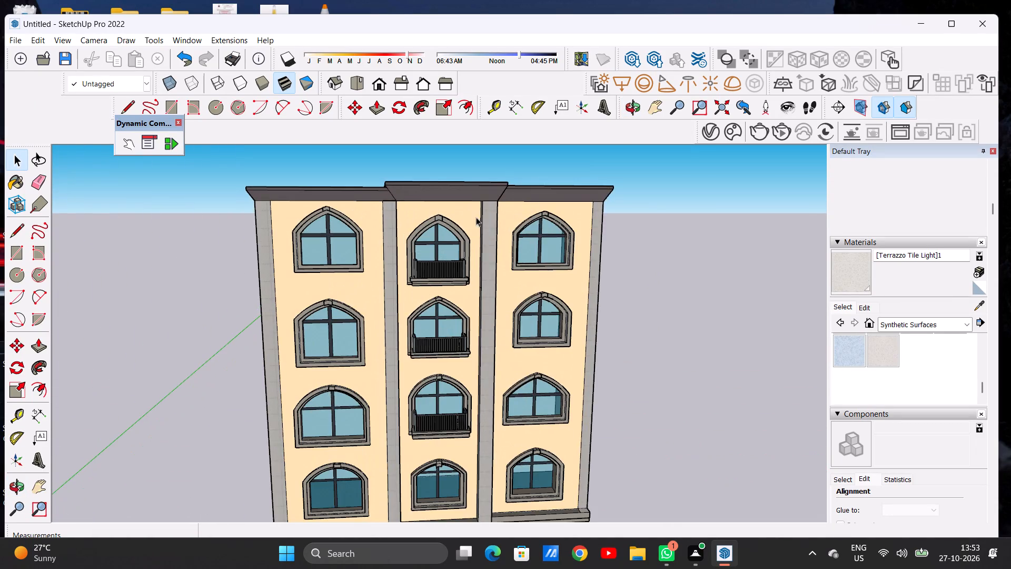
pyautogui.moveTo(476, 218); pyautogui.dragTo(452, 199, button='middle')
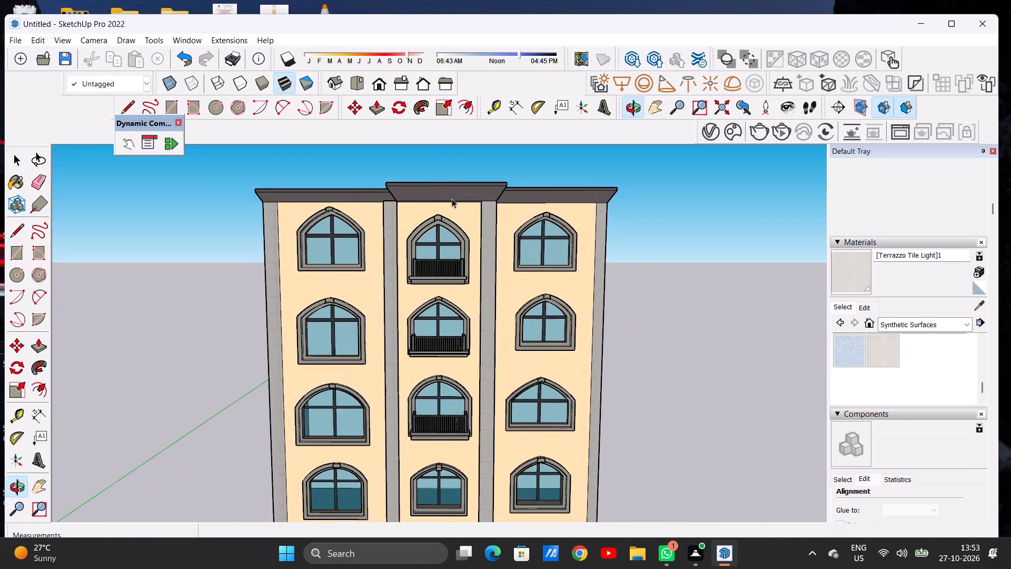
pyautogui.scroll(-14, 425, 190)
pyautogui.moveTo(531, 237); pyautogui.dragTo(330, 260, button='middle')
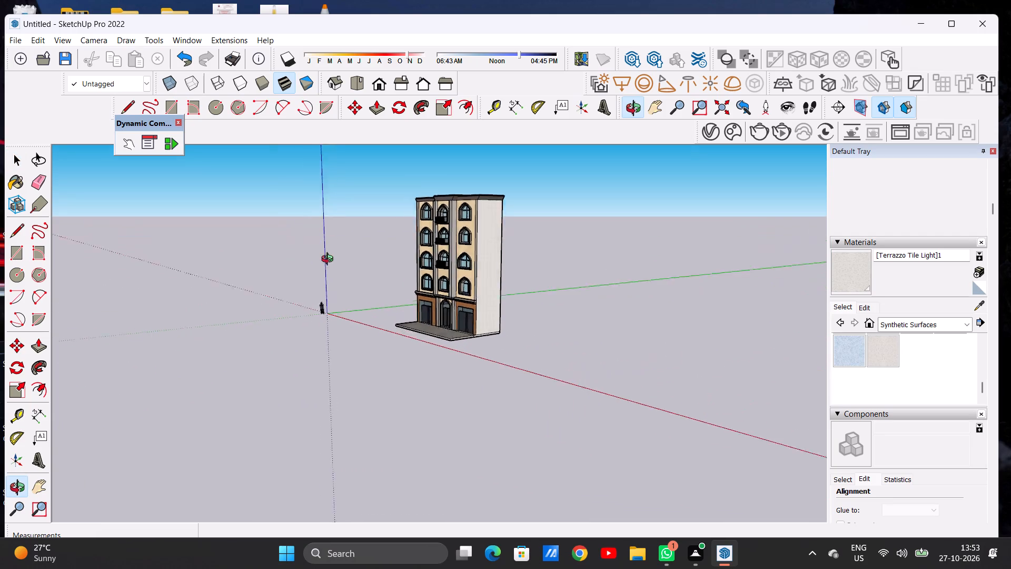
pyautogui.moveTo(330, 260); pyautogui.dragTo(475, 262, button='middle')
pyautogui.moveTo(358, 262); pyautogui.dragTo(539, 263, button='middle')
pyautogui.scroll(2, 434, 259)
pyautogui.scroll(-1, 430, 255)
pyautogui.scroll(2, 426, 254)
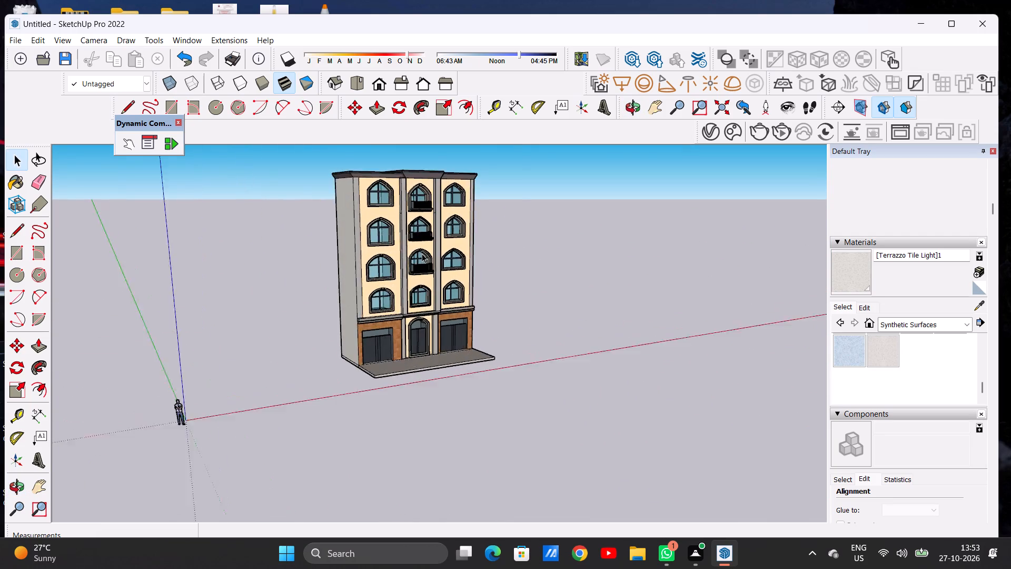
pyautogui.scroll(8, 422, 253)
pyautogui.moveTo(384, 247); pyautogui.dragTo(265, 251, button='middle')
pyautogui.moveTo(334, 270); pyautogui.dragTo(356, 274, button='middle')
pyautogui.scroll(14, 400, 239)
pyautogui.scroll(-11, 401, 254)
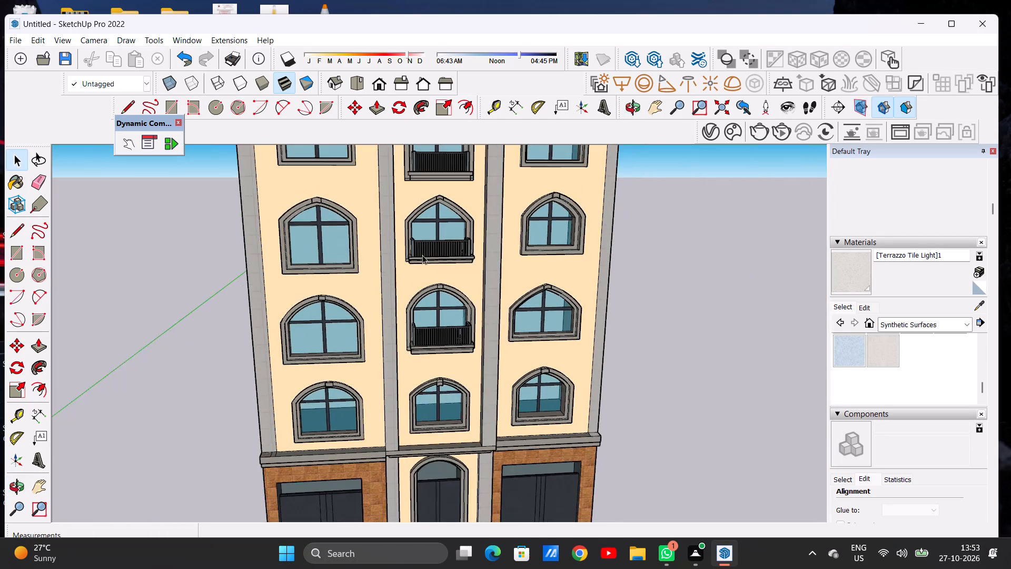
pyautogui.scroll(-12, 422, 255)
pyautogui.scroll(6, 458, 219)
pyautogui.moveTo(488, 261); pyautogui.dragTo(323, 227, button='middle')
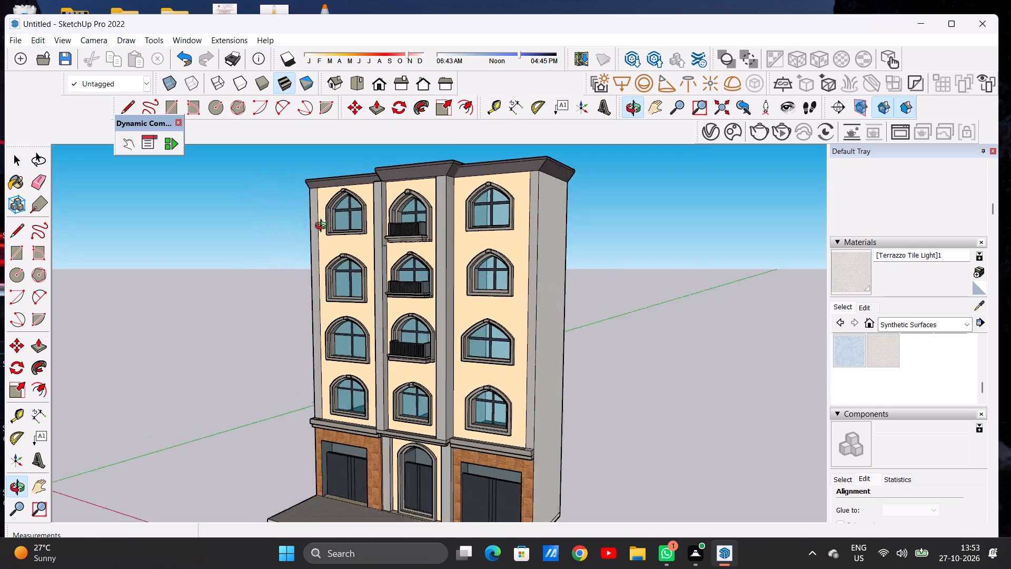
pyautogui.moveTo(323, 227); pyautogui.dragTo(492, 236, button='middle')
pyautogui.scroll(-7, 418, 225)
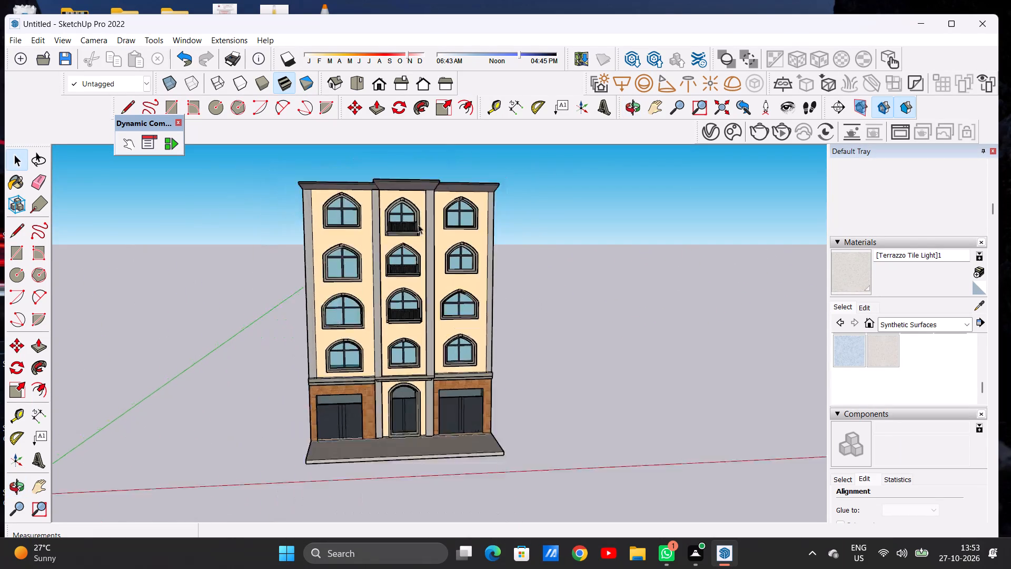
pyautogui.scroll(-3, 418, 224)
# Paint the unpainted top face at the right end of the ledge above the shopfronts with Formica Graystone.
pyautogui.moveTo(434, 349); pyautogui.dragTo(398, 468, button='middle')
pyautogui.scroll(14, 403, 384)
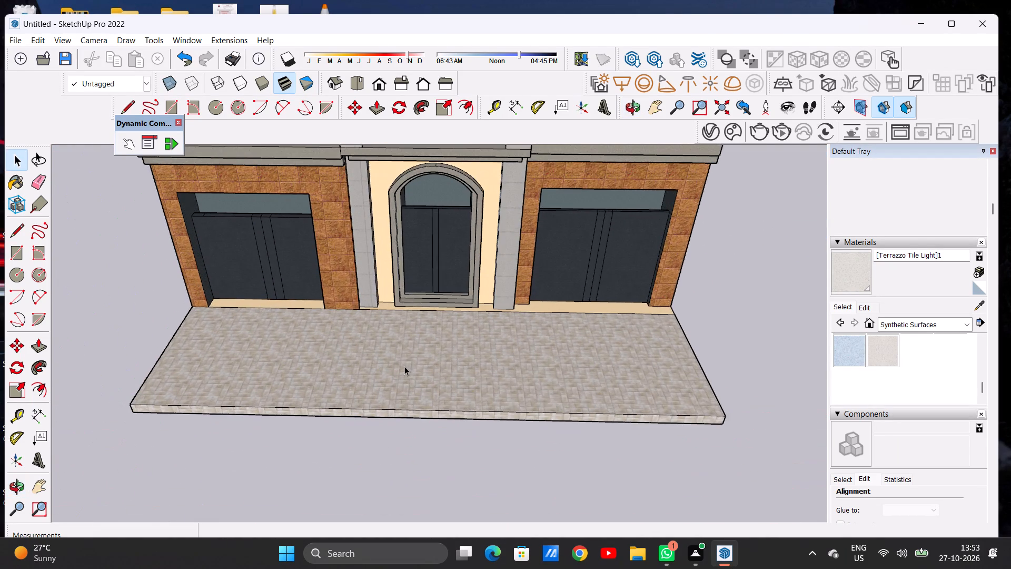
pyautogui.moveTo(411, 354); pyautogui.dragTo(402, 465, button='middle')
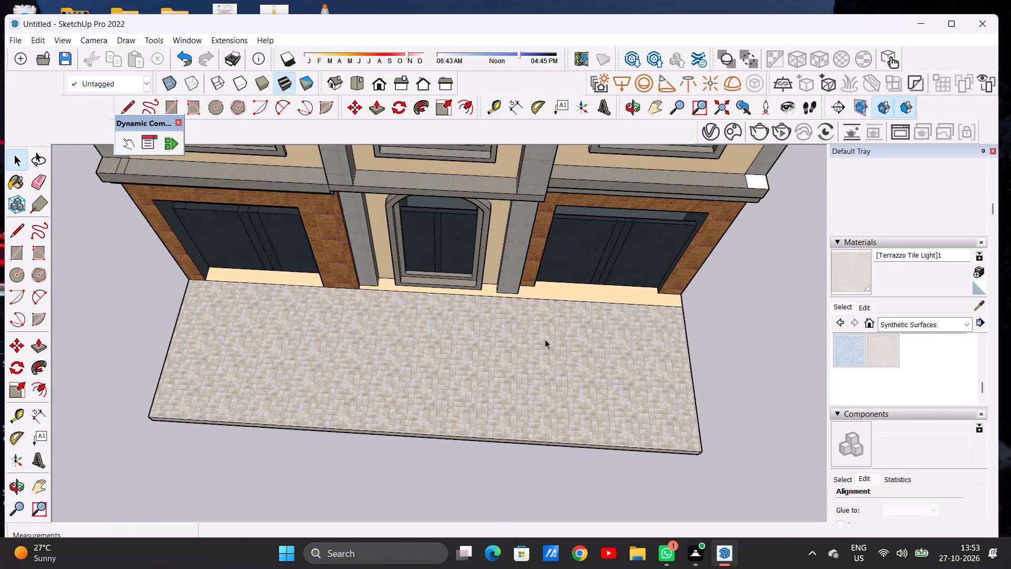
pyautogui.scroll(-7, 421, 316)
pyautogui.scroll(12, 551, 247)
pyautogui.scroll(-1, 553, 268)
pyautogui.scroll(3, 553, 268)
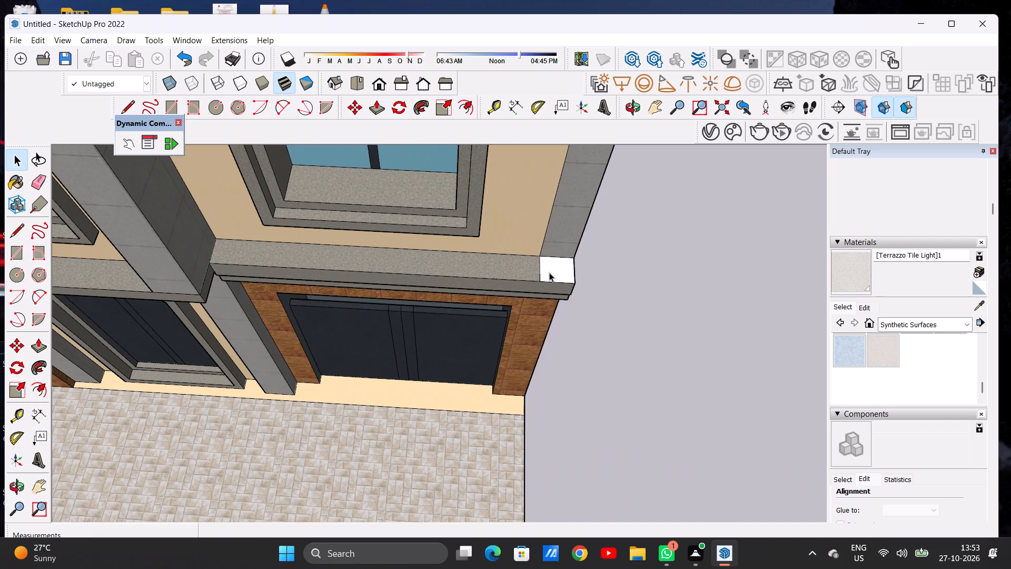
pyautogui.scroll(2, 879, 340)
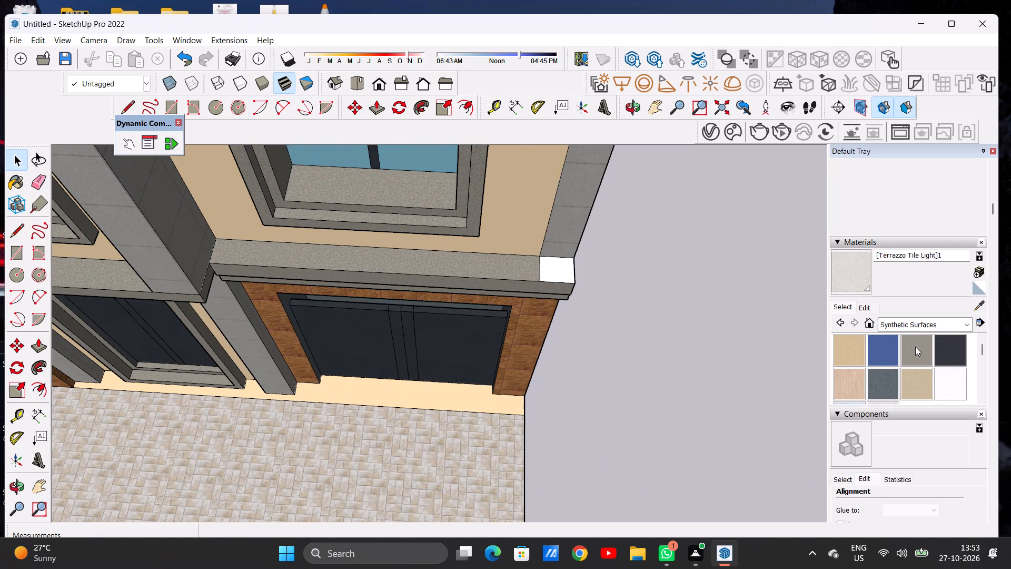
pyautogui.click(920, 349)
pyautogui.scroll(7, 570, 286)
pyautogui.click(555, 269)
pyautogui.scroll(-4, 538, 276)
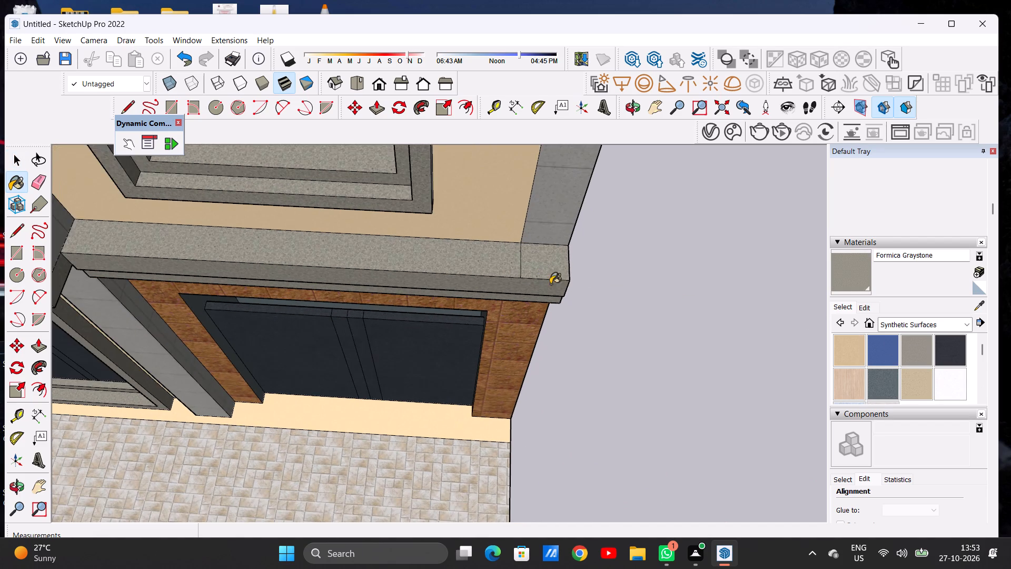
# Paint the two narrow end faces of the ledge above the right shopfront, beside the pilaster right of the entrance, with Formica Graystone.
pyautogui.moveTo(581, 307); pyautogui.dragTo(530, 182, button='middle')
pyautogui.scroll(-5, 587, 270)
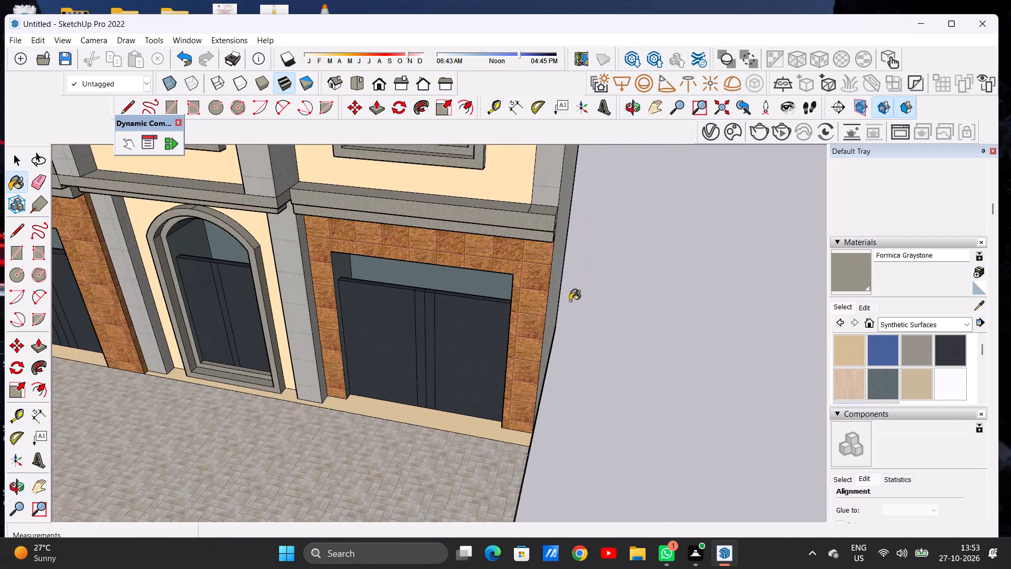
pyautogui.moveTo(528, 331); pyautogui.dragTo(538, 140, button='middle')
pyautogui.scroll(4, 501, 215)
pyautogui.moveTo(530, 217); pyautogui.dragTo(529, 158, button='middle')
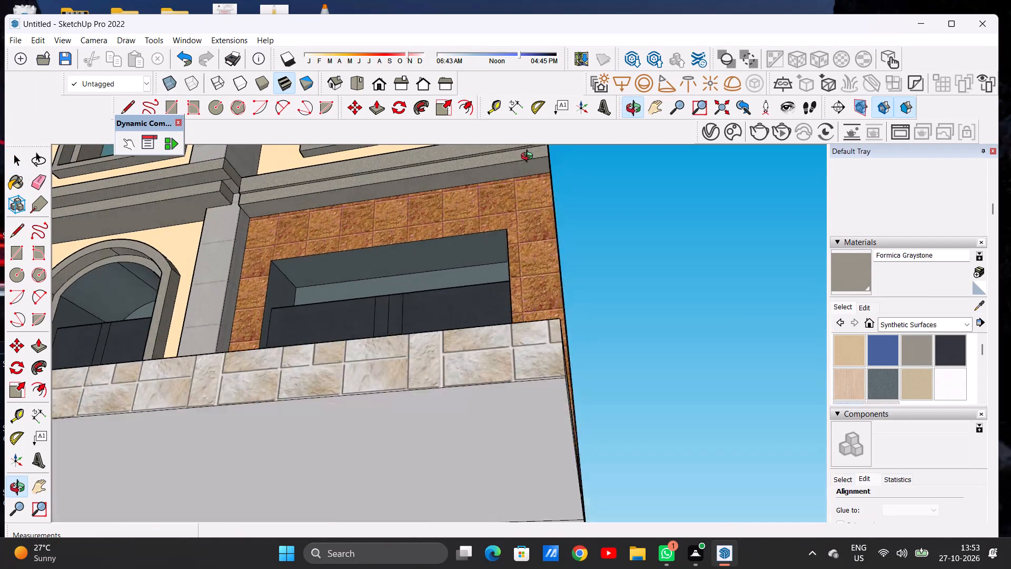
pyautogui.moveTo(529, 158); pyautogui.dragTo(544, 326, button='middle')
pyautogui.scroll(-14, 552, 316)
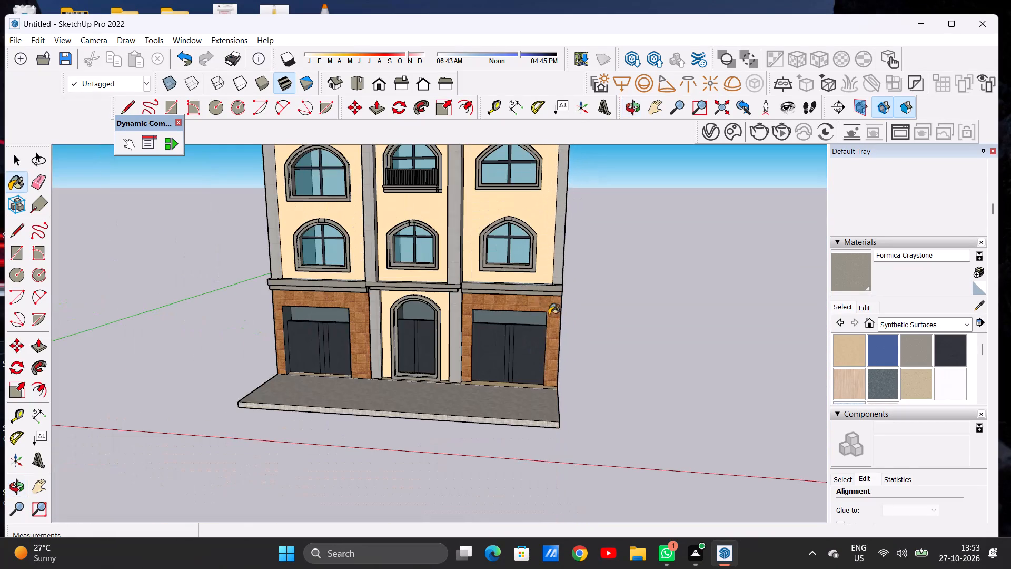
pyautogui.moveTo(453, 305); pyautogui.dragTo(545, 307, button='middle')
pyautogui.scroll(20, 448, 296)
pyautogui.scroll(1, 448, 296)
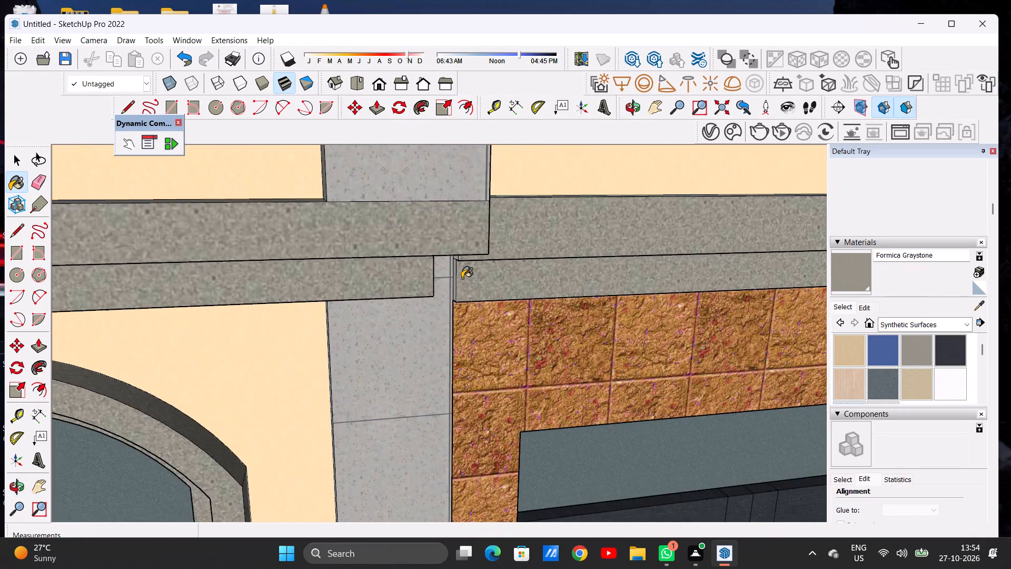
pyautogui.scroll(7, 462, 278)
pyautogui.scroll(-1, 462, 278)
pyautogui.scroll(1, 462, 278)
pyautogui.moveTo(437, 279); pyautogui.dragTo(466, 207, button='middle')
pyautogui.click(458, 213)
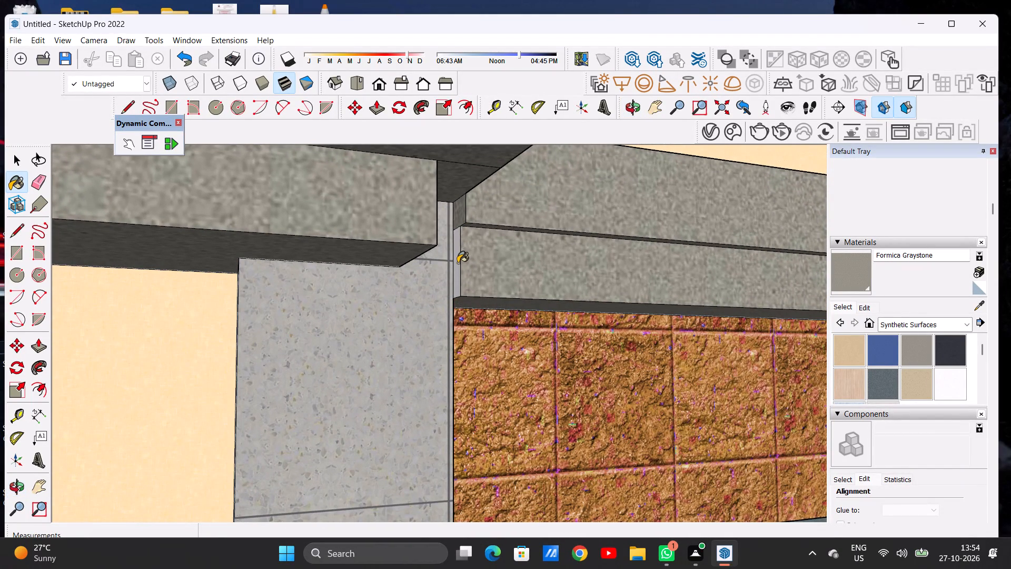
pyautogui.click(458, 263)
# Review the facade from the front and side, including the whole building and the ground floor, and leave the Paint Bucket.
pyautogui.scroll(-12, 460, 272)
pyautogui.scroll(-7, 423, 293)
pyautogui.scroll(-3, 480, 292)
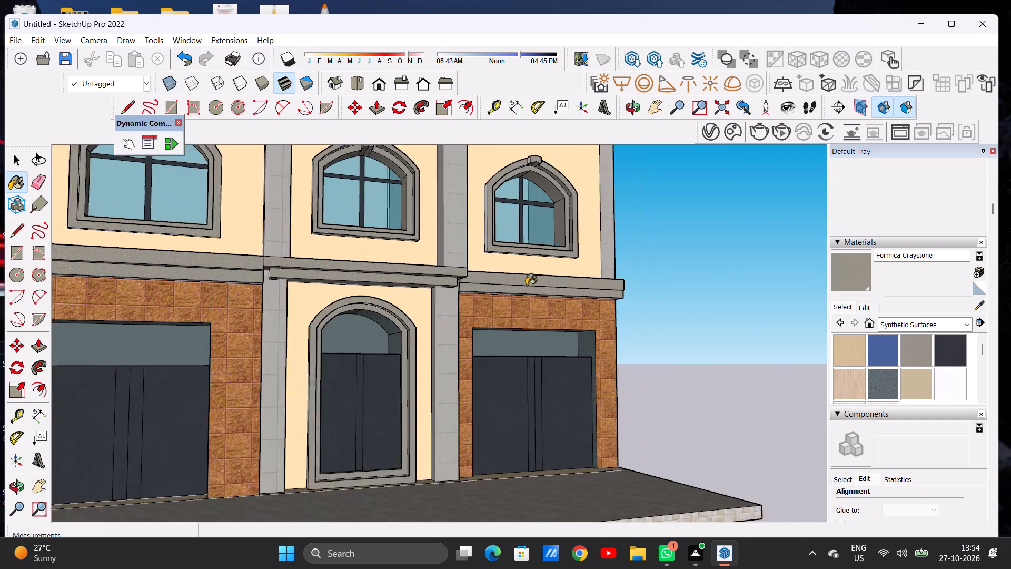
pyautogui.scroll(-3, 526, 285)
pyautogui.moveTo(283, 312); pyautogui.dragTo(420, 318, button='middle')
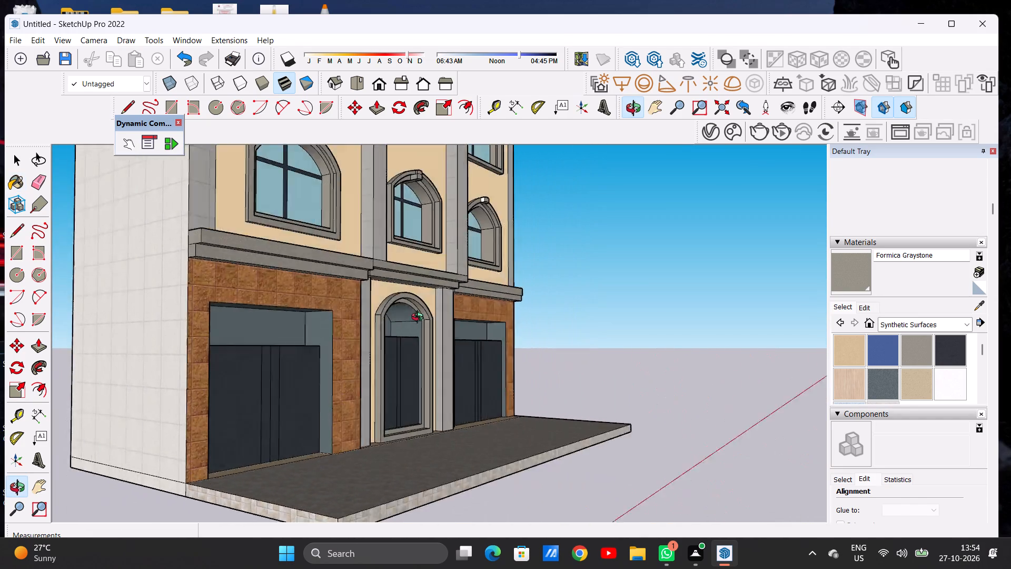
pyautogui.moveTo(420, 318); pyautogui.dragTo(166, 342, button='middle')
pyautogui.moveTo(449, 303); pyautogui.dragTo(445, 333, button='middle')
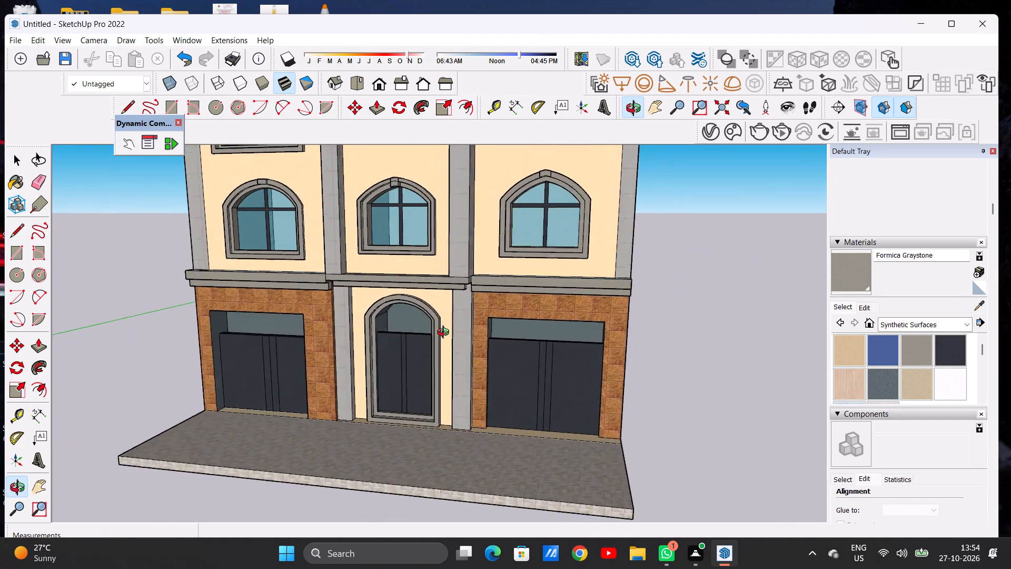
pyautogui.moveTo(445, 333); pyautogui.dragTo(464, 333, button='middle')
pyautogui.scroll(-16, 459, 346)
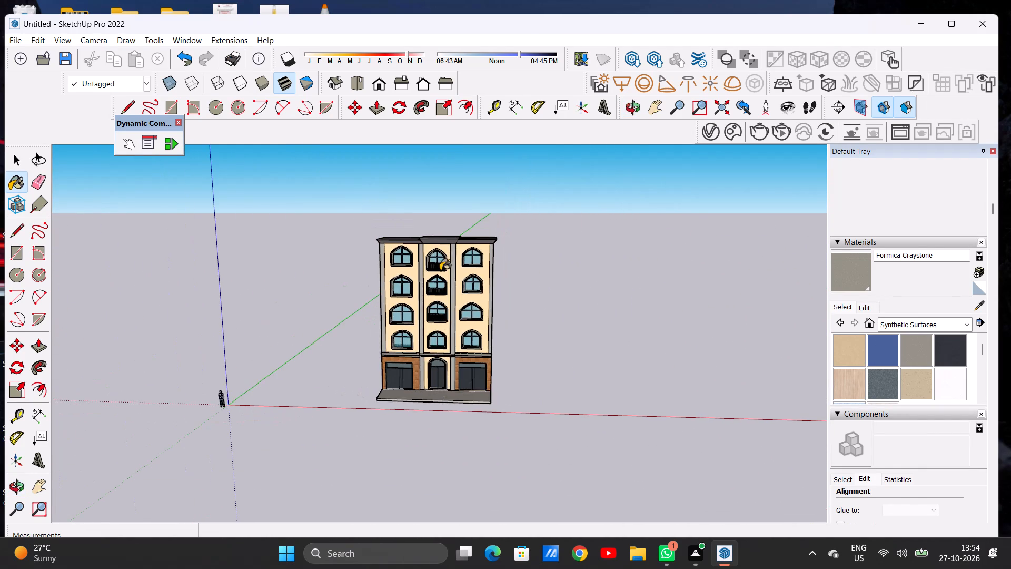
pyautogui.scroll(5, 440, 270)
pyautogui.moveTo(440, 240); pyautogui.dragTo(440, 210, button='middle')
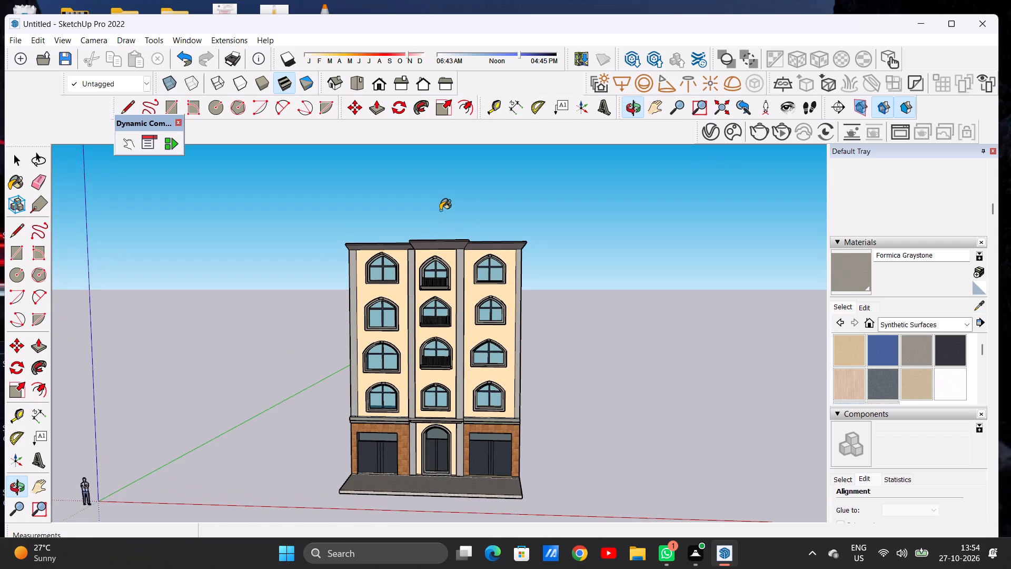
pyautogui.press('space')
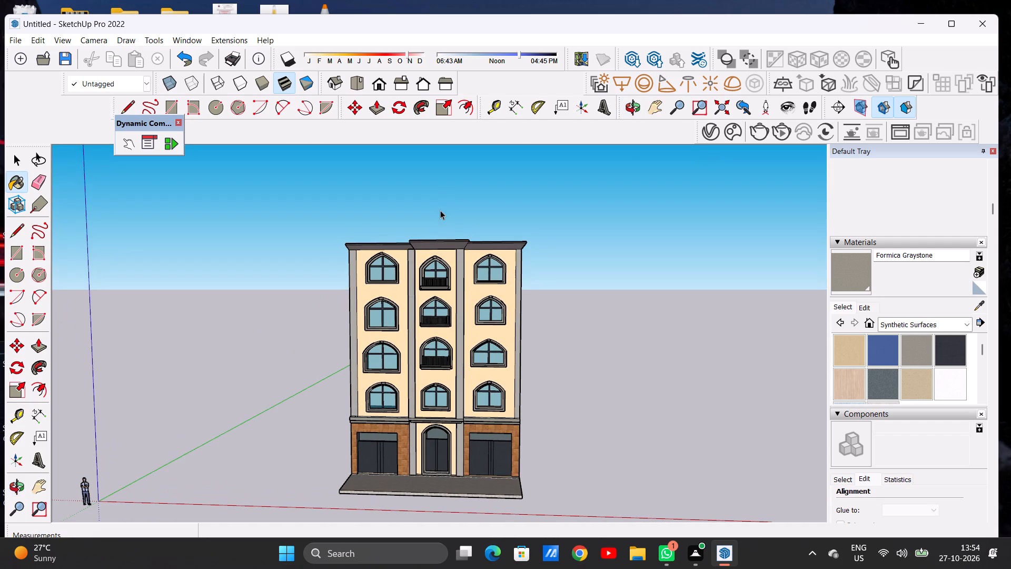
pyautogui.scroll(1, 440, 210)
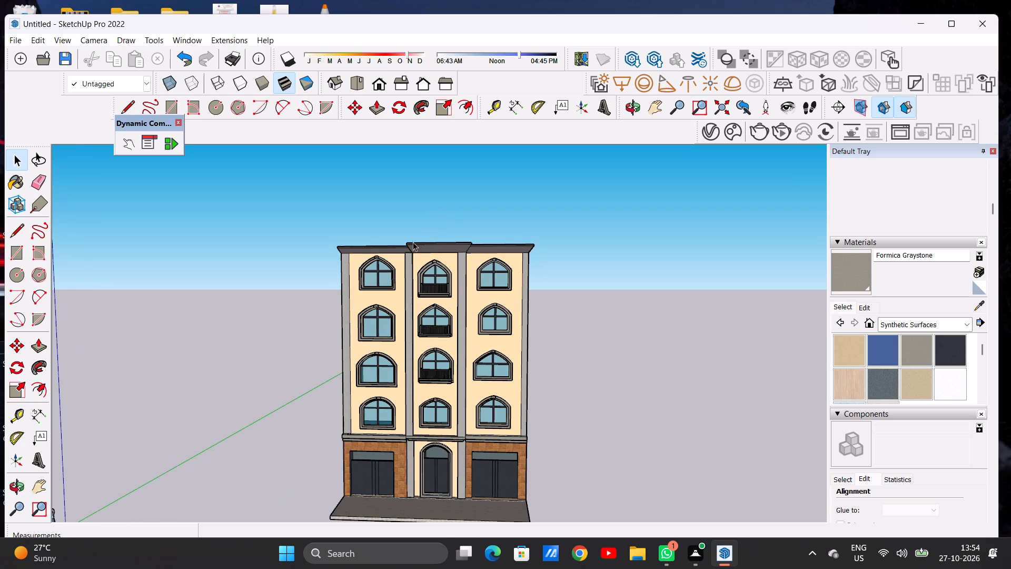
pyautogui.scroll(-5, 411, 242)
pyautogui.scroll(9, 445, 397)
pyautogui.scroll(3, 401, 394)
pyautogui.scroll(-1, 401, 394)
pyautogui.scroll(4, 401, 394)
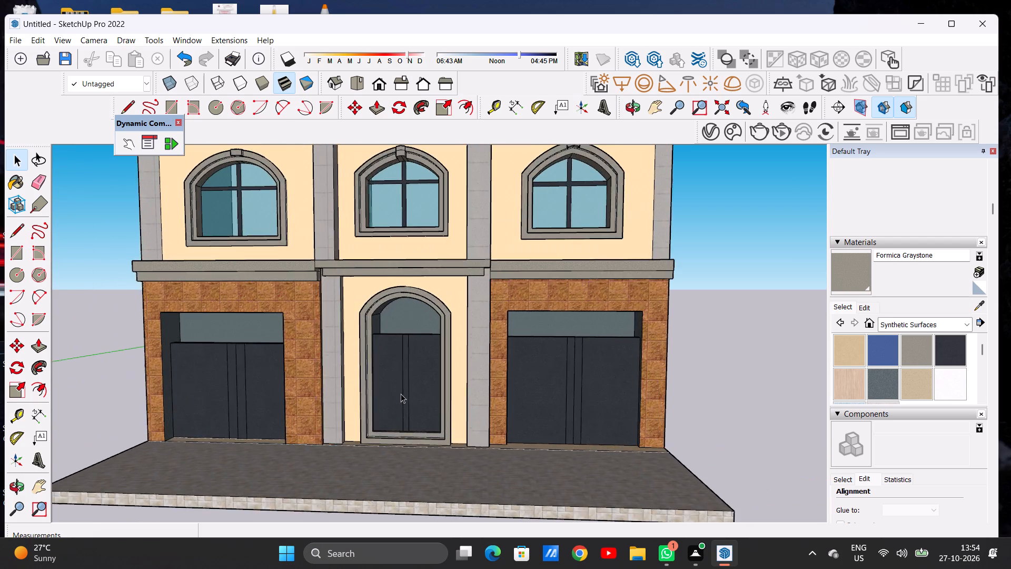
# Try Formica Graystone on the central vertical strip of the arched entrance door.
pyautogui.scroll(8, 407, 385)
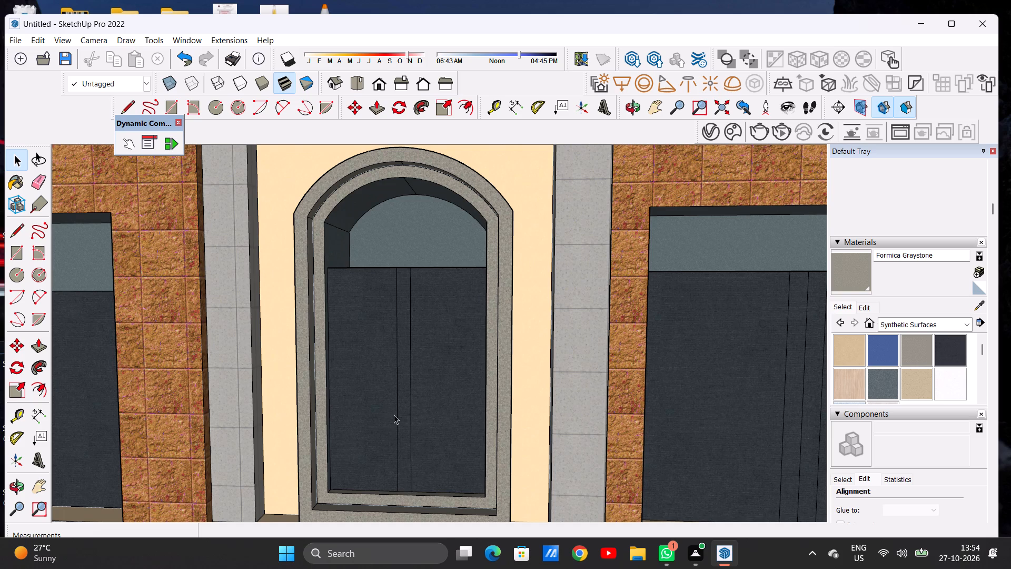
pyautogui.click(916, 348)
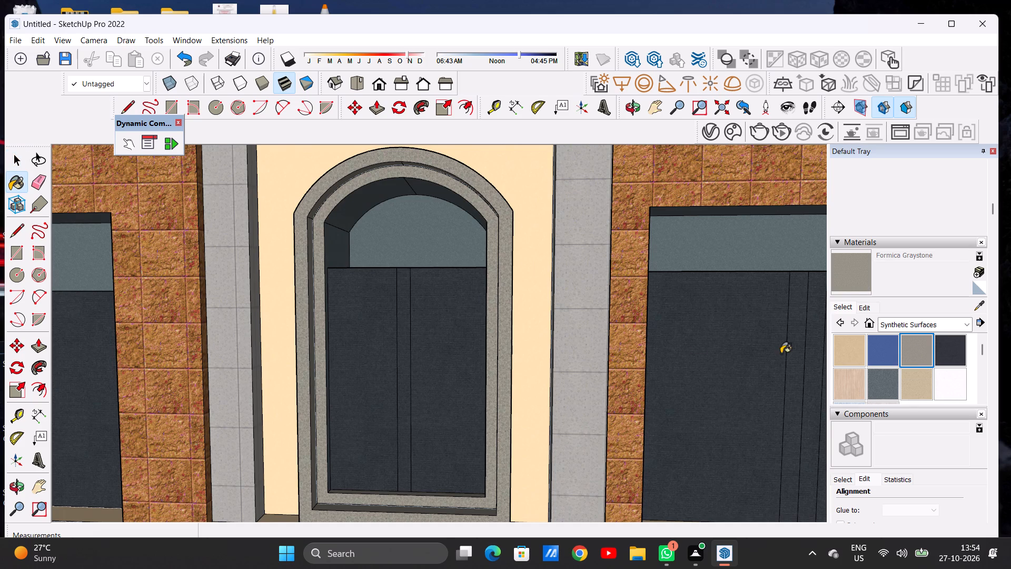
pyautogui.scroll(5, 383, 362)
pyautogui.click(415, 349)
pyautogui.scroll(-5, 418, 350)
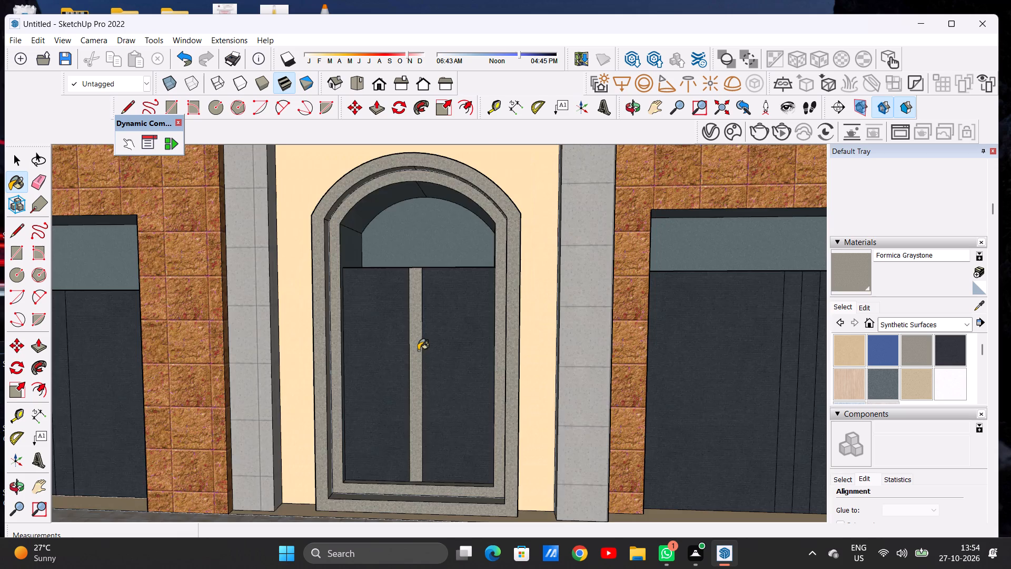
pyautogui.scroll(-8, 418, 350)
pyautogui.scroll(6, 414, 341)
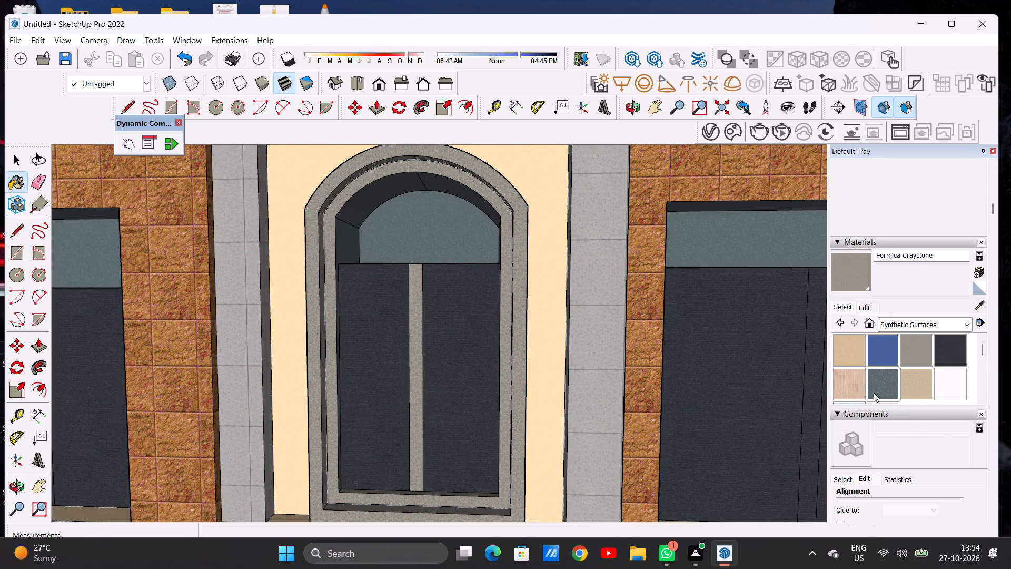
# Paint the central vertical strip of the arched entrance door with Formica Speckled Grey.
pyautogui.click(880, 380)
pyautogui.scroll(4, 425, 380)
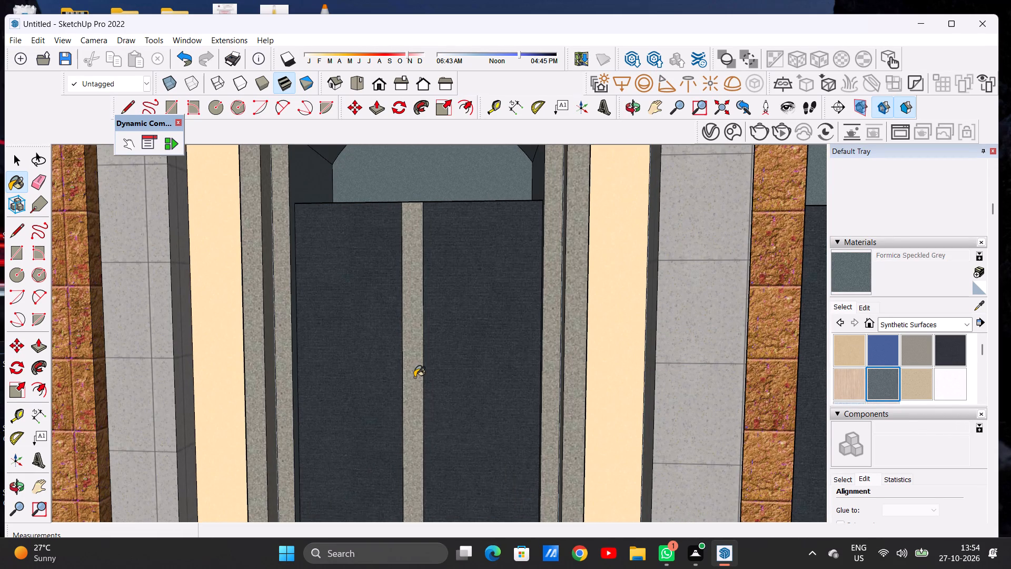
pyautogui.click(414, 377)
# Paint both central vertical strips of the left shopfront door with Formica Speckled Grey.
pyautogui.scroll(-12, 452, 373)
pyautogui.scroll(7, 242, 377)
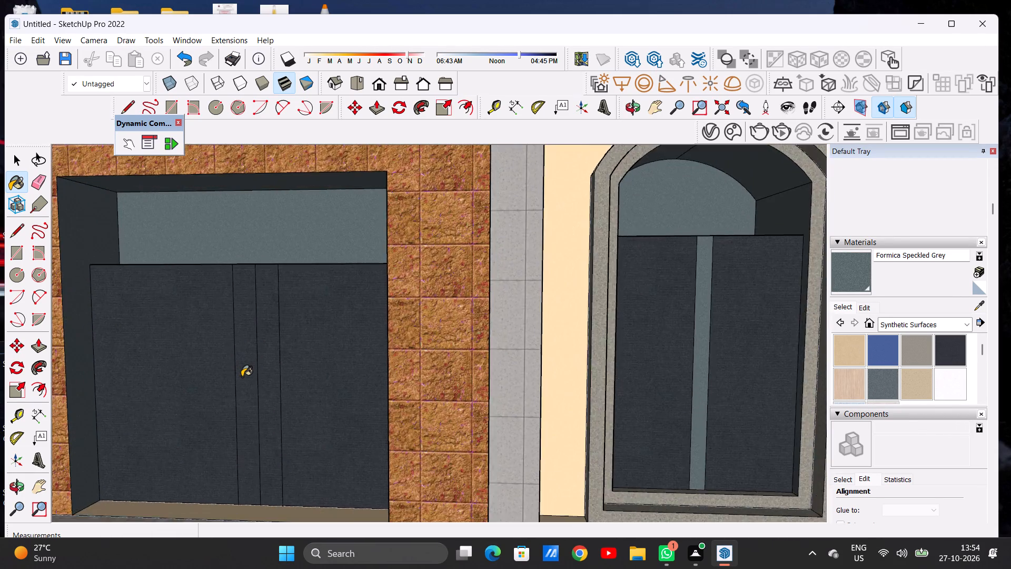
pyautogui.scroll(7, 242, 377)
pyautogui.click(242, 377)
pyautogui.click(287, 363)
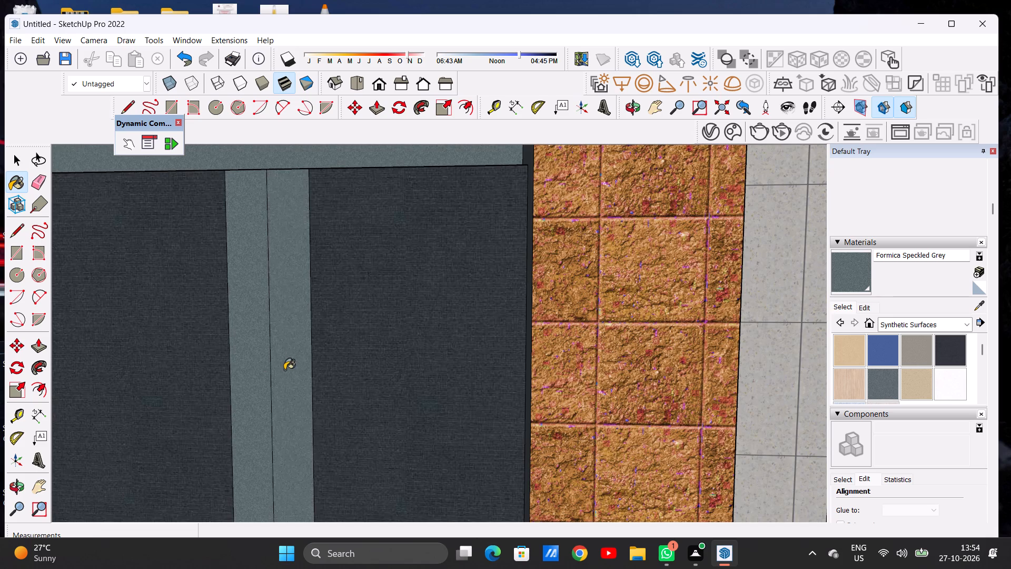
# Paint both central vertical strips of the right shopfront door with Formica Speckled Grey, and leave the Paint Bucket.
pyautogui.scroll(-1, 284, 370)
pyautogui.scroll(1, 284, 370)
pyautogui.scroll(-18, 284, 370)
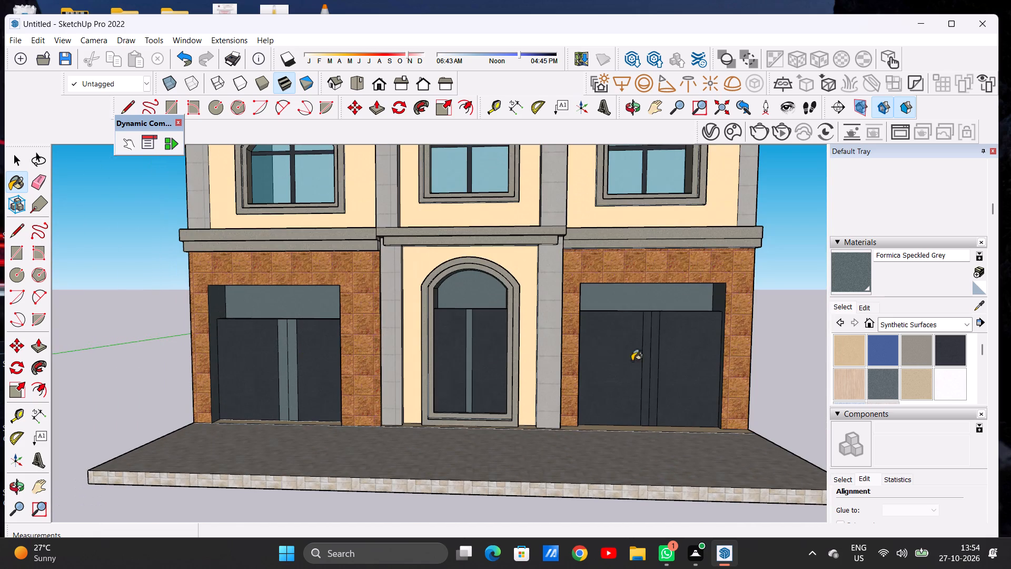
pyautogui.scroll(7, 630, 343)
pyautogui.scroll(12, 556, 339)
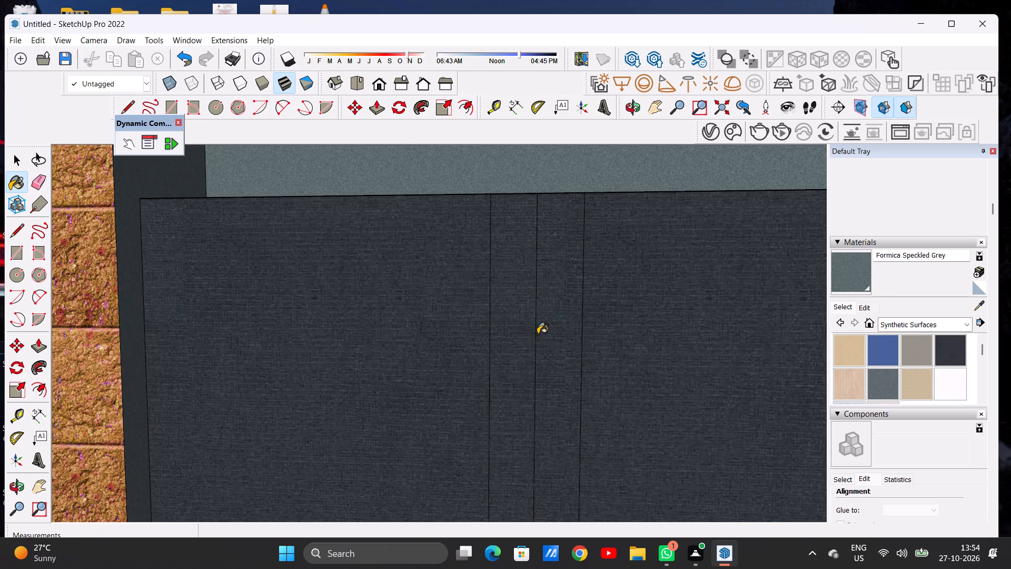
pyautogui.click(514, 344)
pyautogui.click(548, 341)
pyautogui.press('space')
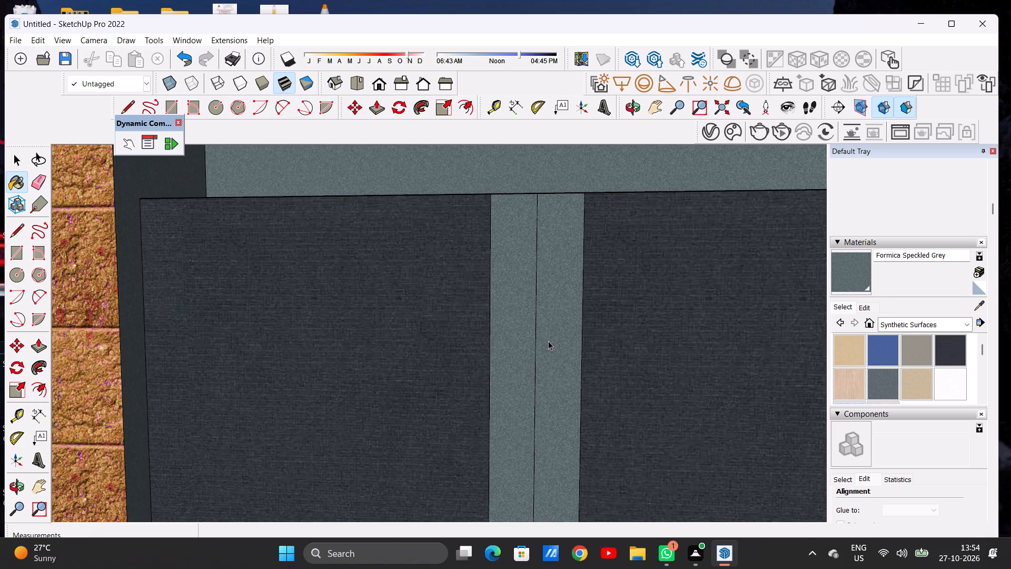
# Examine the painted strips on the entrance and shopfront doors up close and from a distance, leaving nothing selected.
pyautogui.scroll(-6, 583, 287)
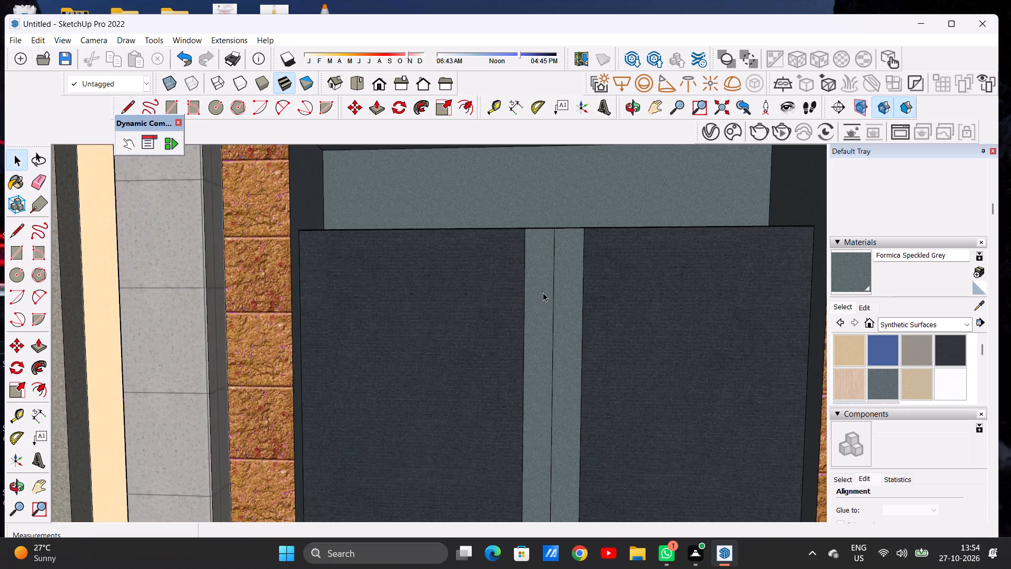
pyautogui.scroll(-20, 543, 292)
pyautogui.scroll(-1, 543, 292)
pyautogui.scroll(6, 444, 305)
pyautogui.scroll(-1, 450, 305)
pyautogui.scroll(4, 450, 305)
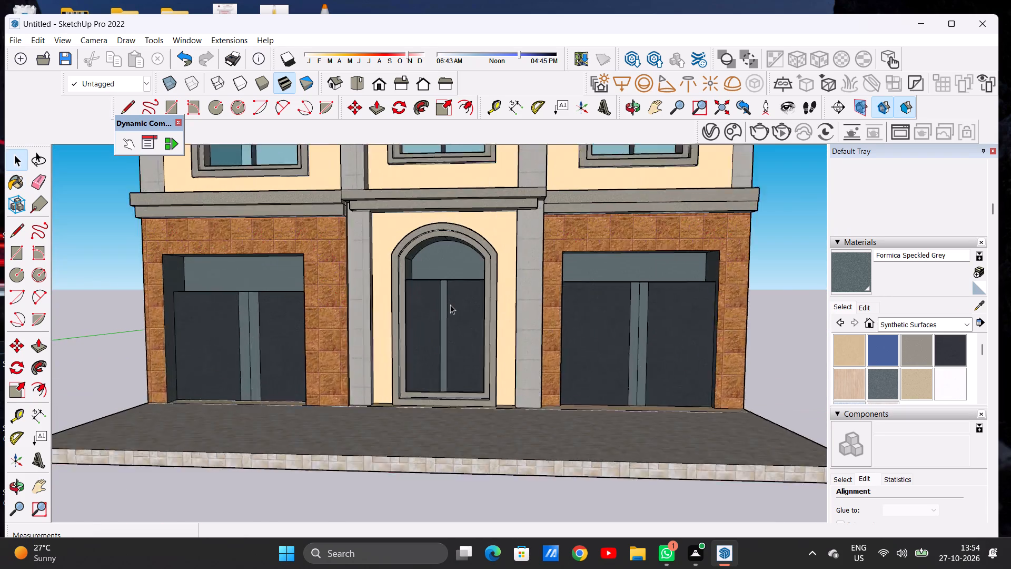
pyautogui.scroll(1, 450, 305)
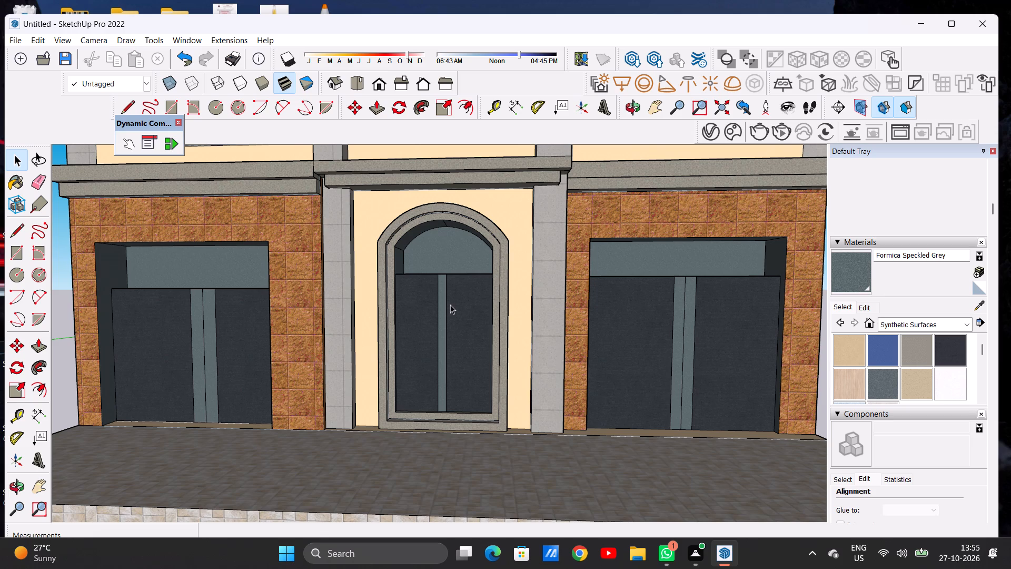
pyautogui.press('r')
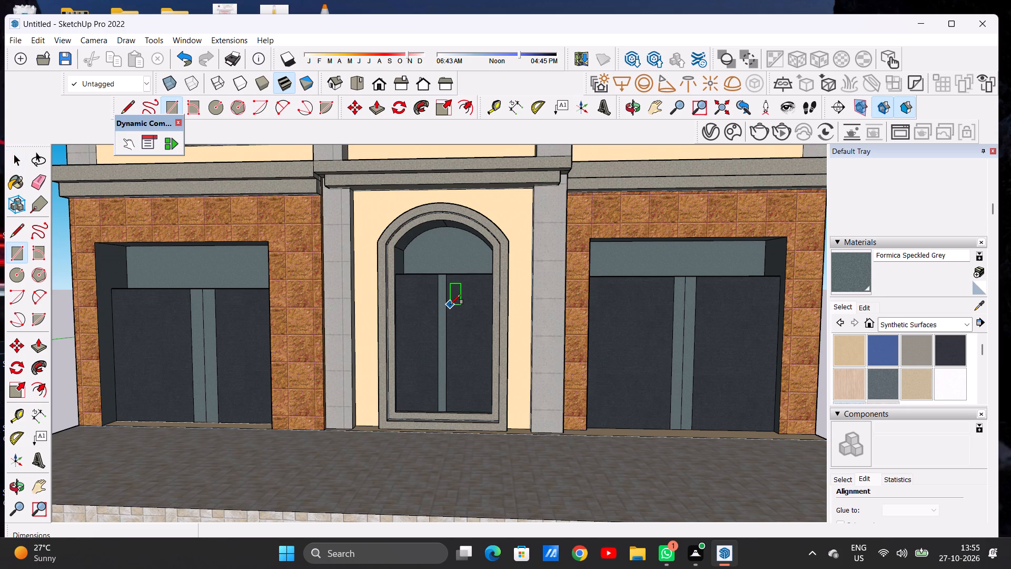
pyautogui.press('space')
pyautogui.scroll(-4, 419, 317)
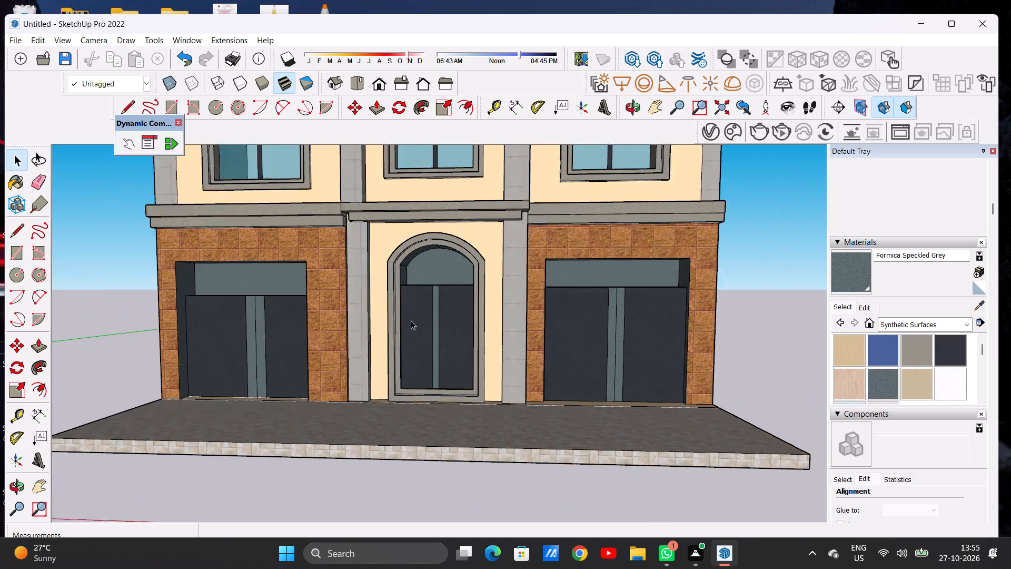
pyautogui.scroll(-3, 411, 320)
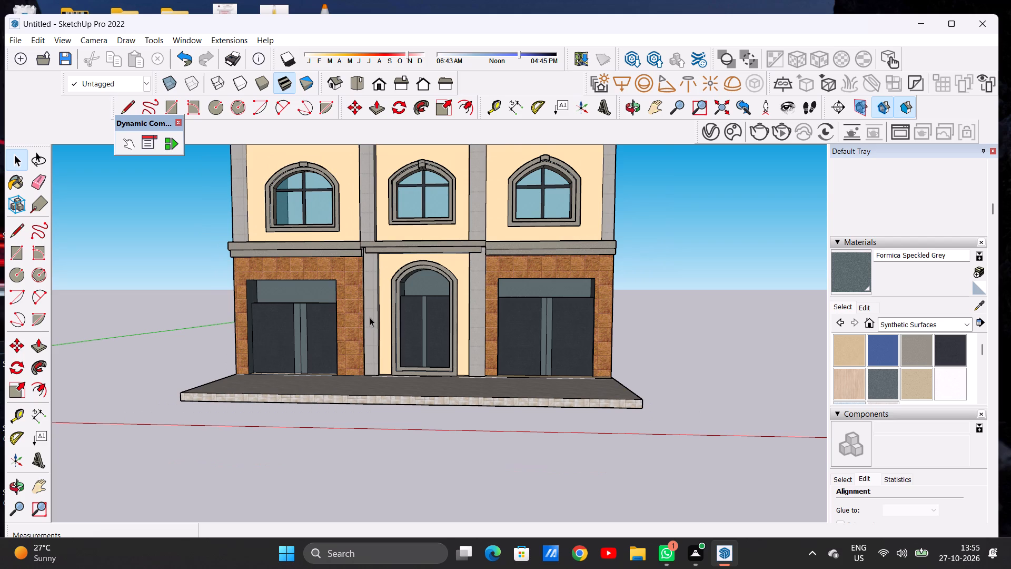
pyautogui.scroll(12, 428, 324)
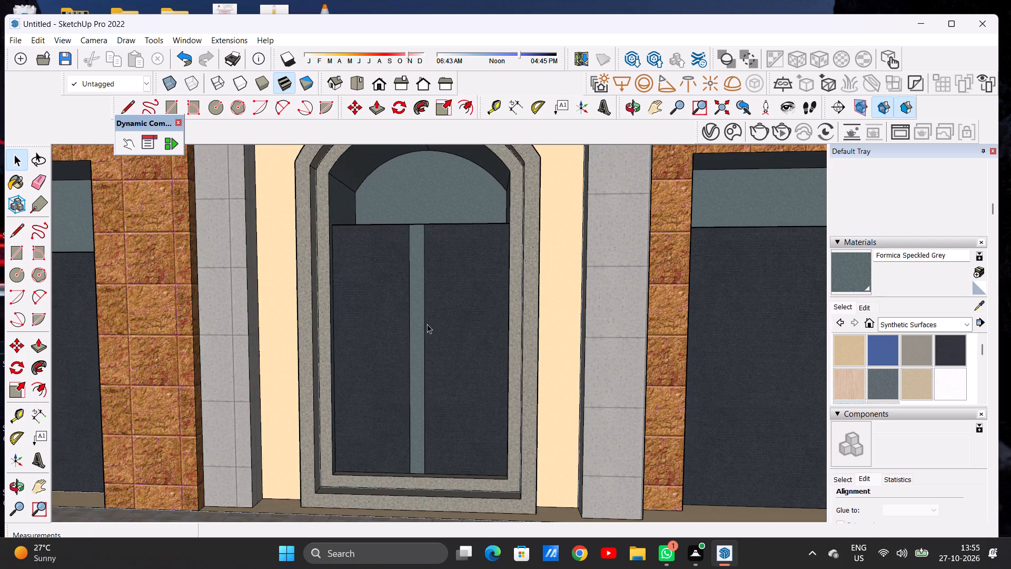
pyautogui.scroll(-6, 416, 313)
pyautogui.scroll(4, 417, 408)
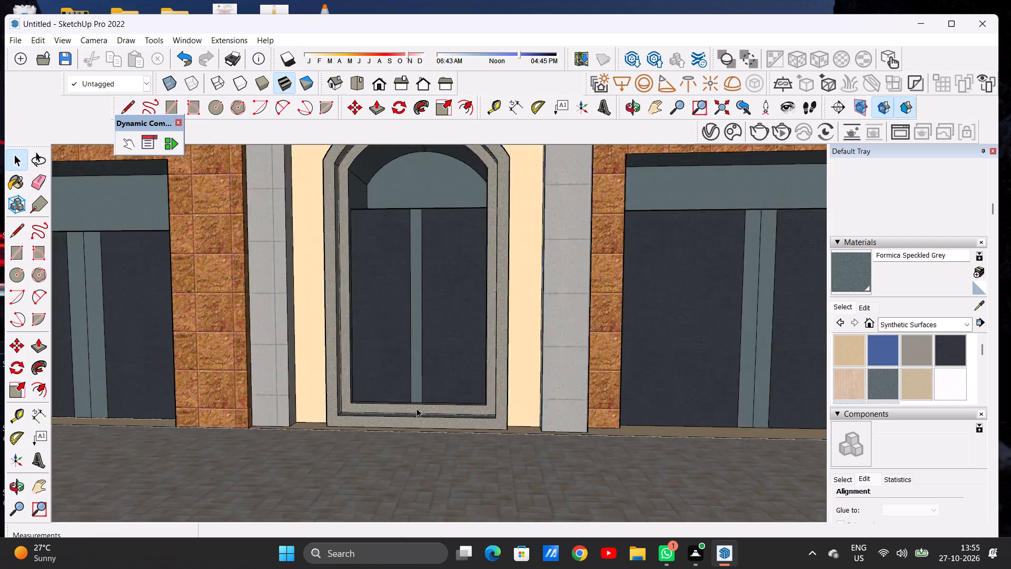
pyautogui.scroll(3, 417, 408)
pyautogui.doubleClick(418, 393)
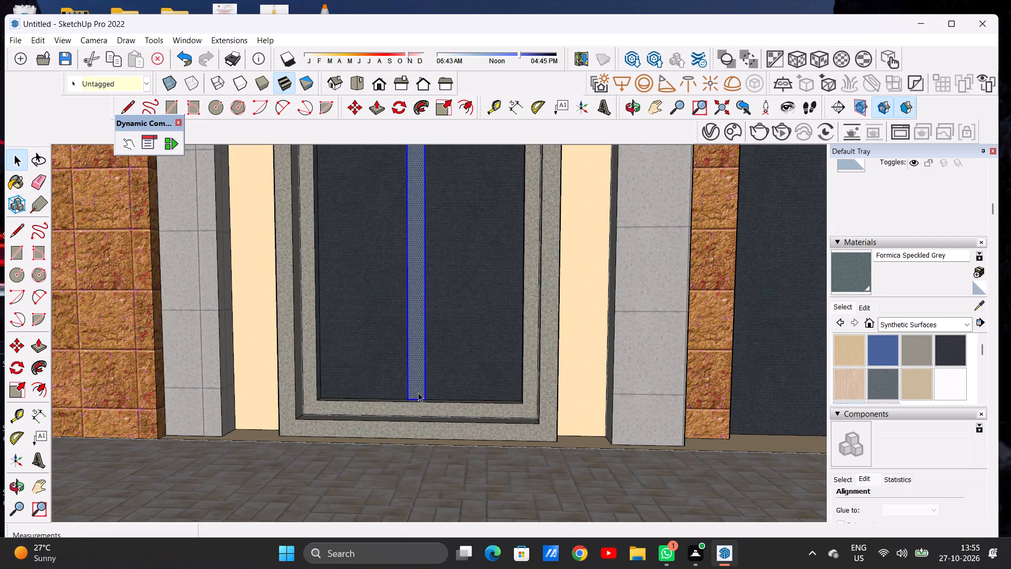
pyautogui.scroll(-7, 371, 398)
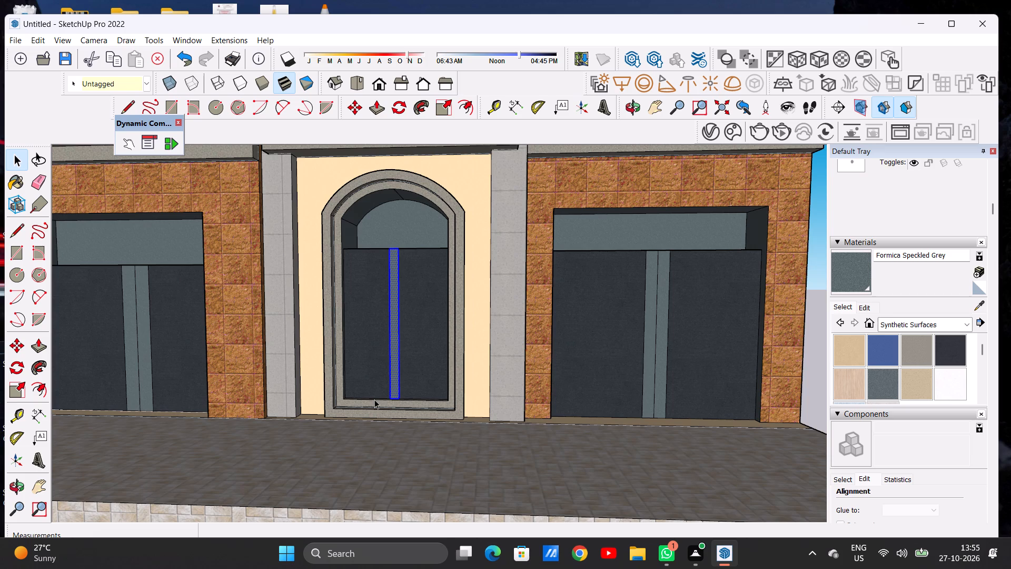
pyautogui.scroll(-5, 385, 394)
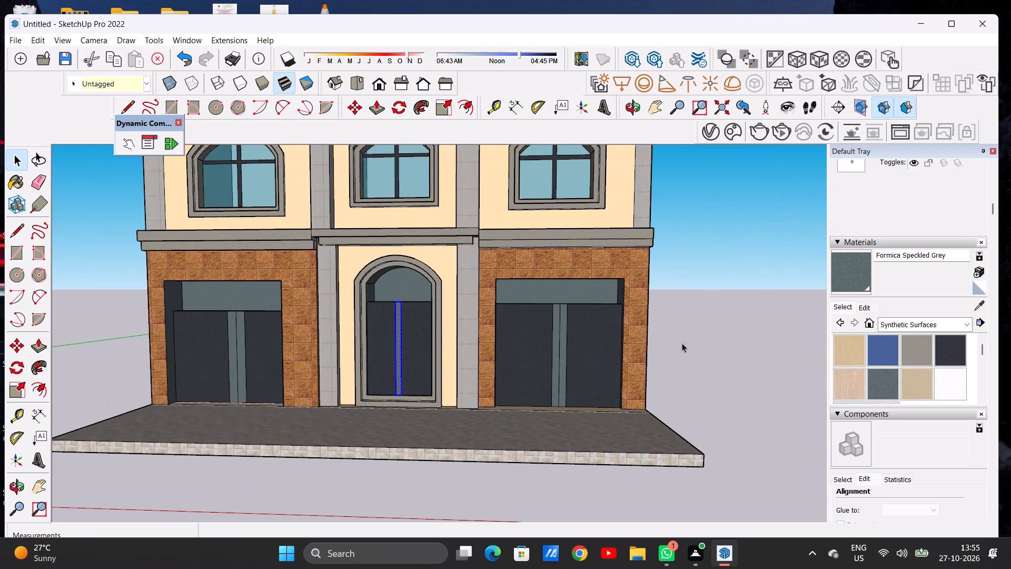
pyautogui.click(698, 341)
pyautogui.scroll(4, 397, 360)
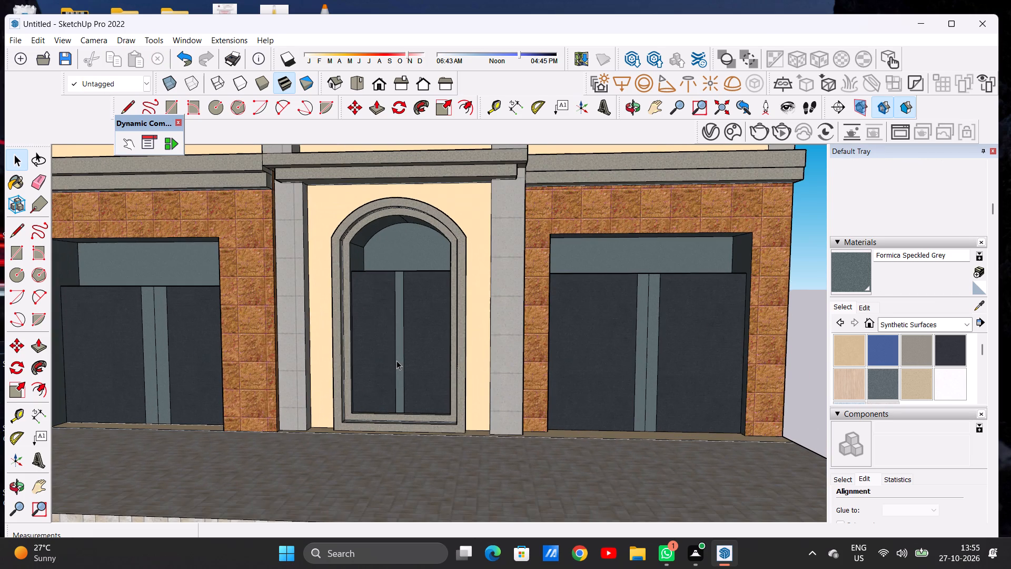
# Draw a vertical line about 7' 9" long down the entrance door's right leaf, just beside the central grey strip.
pyautogui.press('l')
pyautogui.scroll(11, 407, 261)
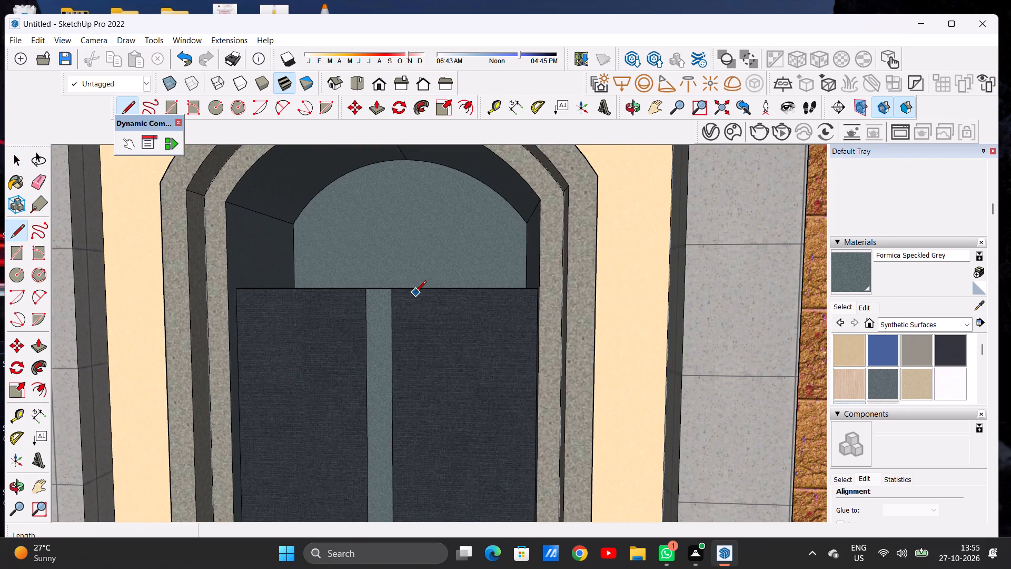
pyautogui.click(415, 290)
pyautogui.scroll(-14, 419, 295)
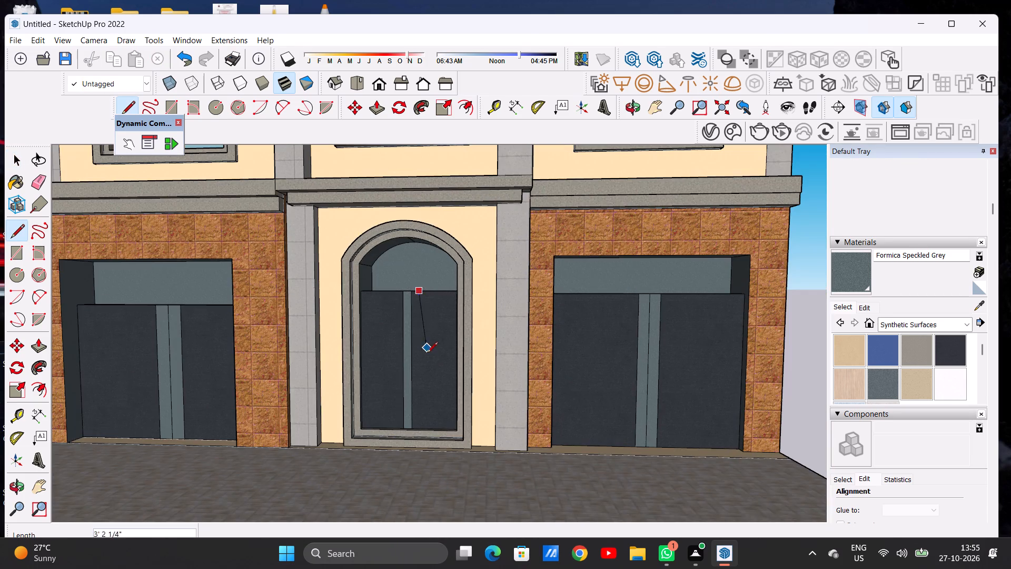
pyautogui.scroll(11, 418, 403)
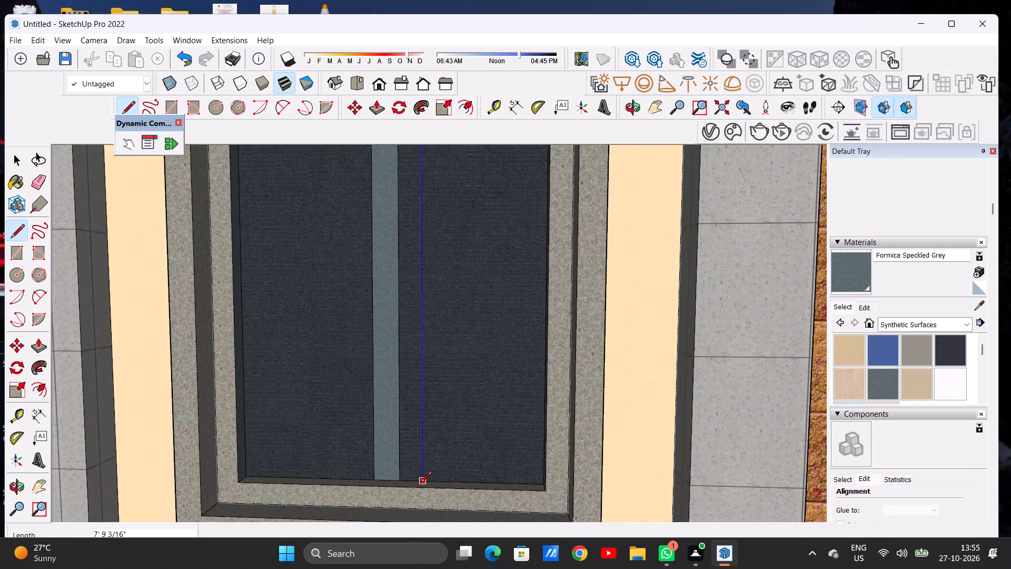
pyautogui.click(421, 483)
pyautogui.press('space')
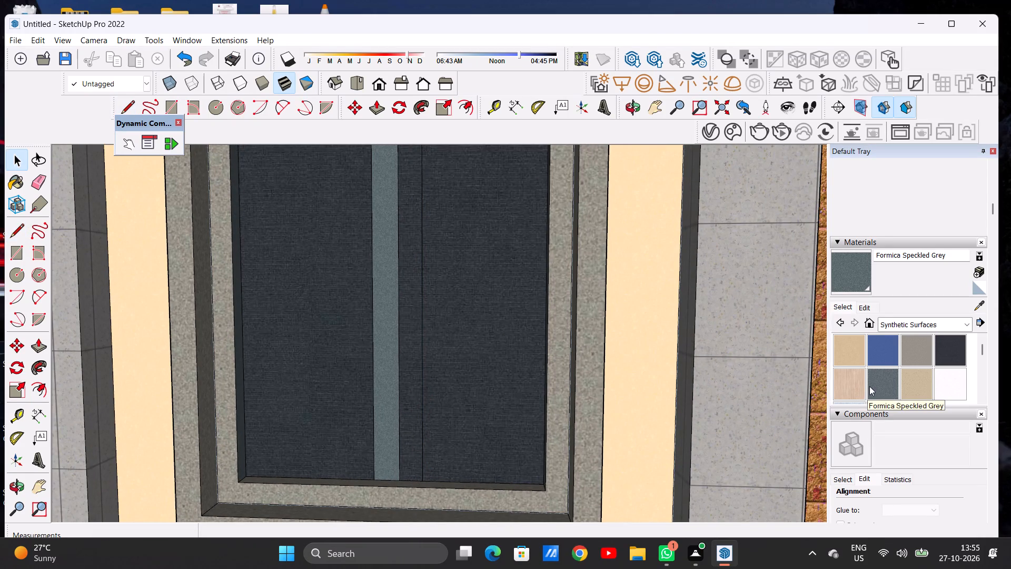
# Paint the new strip beside the entrance door's central strip with Formica Speckled Grey.
pyautogui.click(869, 386)
pyautogui.click(411, 421)
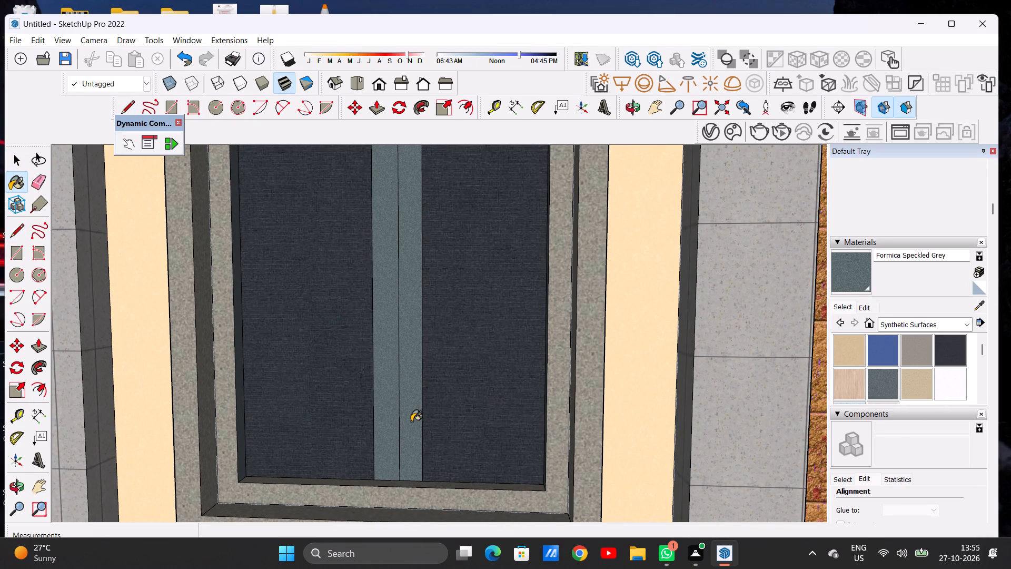
pyautogui.press('space')
# Draw a narrow upright rectangle as a door handle on the left central strip of the arched entrance door.
pyautogui.scroll(-16, 430, 430)
pyautogui.scroll(6, 420, 382)
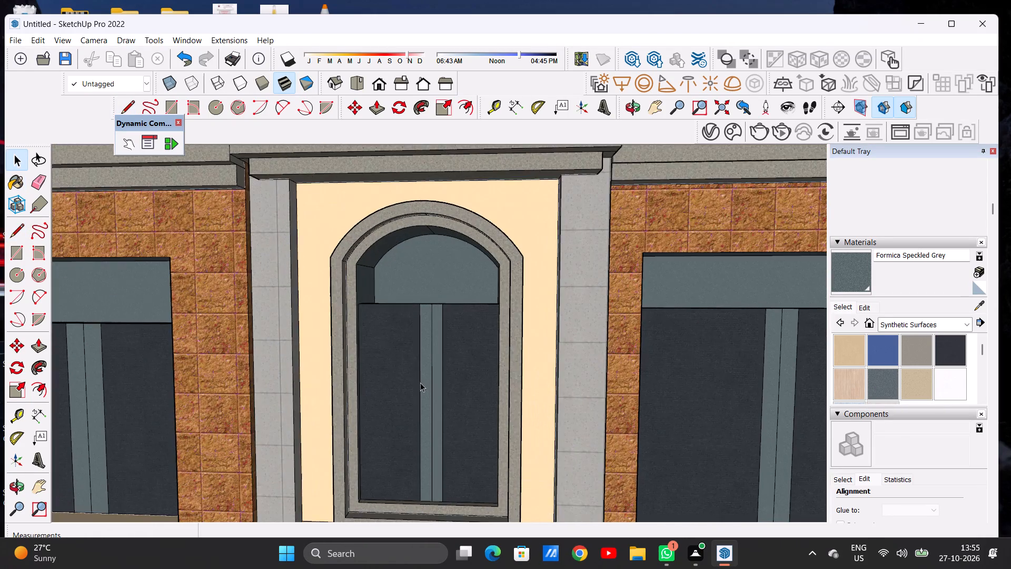
pyautogui.scroll(5, 432, 391)
pyautogui.moveTo(423, 404); pyautogui.dragTo(410, 395, button='middle')
pyautogui.scroll(-5, 421, 390)
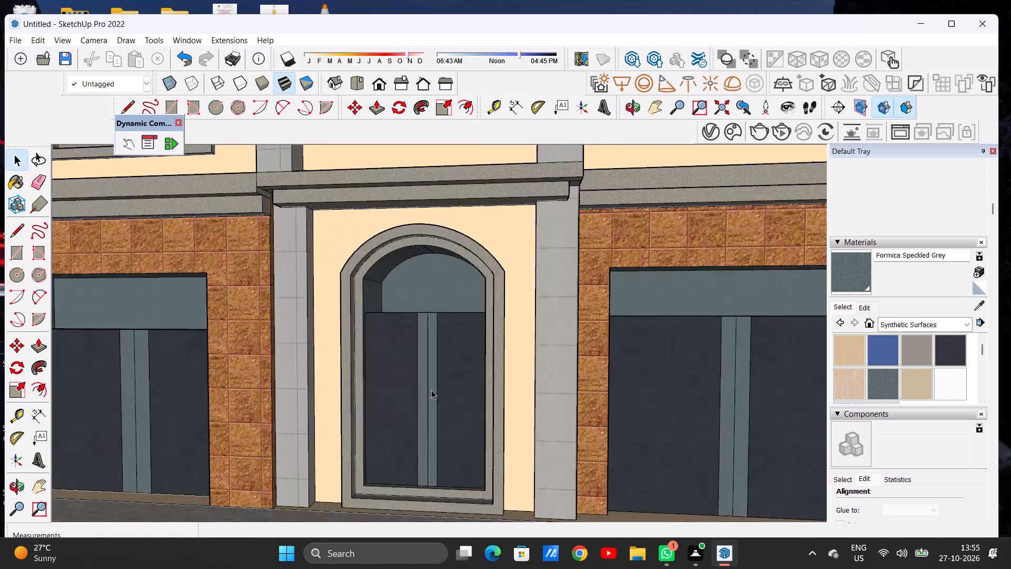
pyautogui.scroll(-6, 431, 390)
pyautogui.scroll(1, 431, 391)
pyautogui.scroll(-4, 431, 392)
pyautogui.scroll(7, 432, 415)
pyautogui.press('r')
pyautogui.scroll(2, 429, 401)
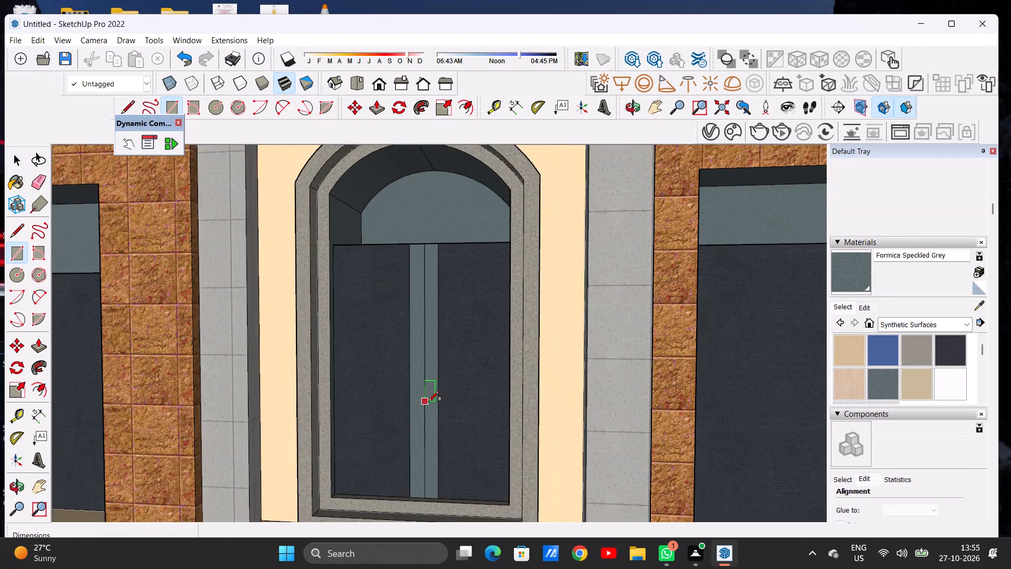
pyautogui.scroll(3, 429, 401)
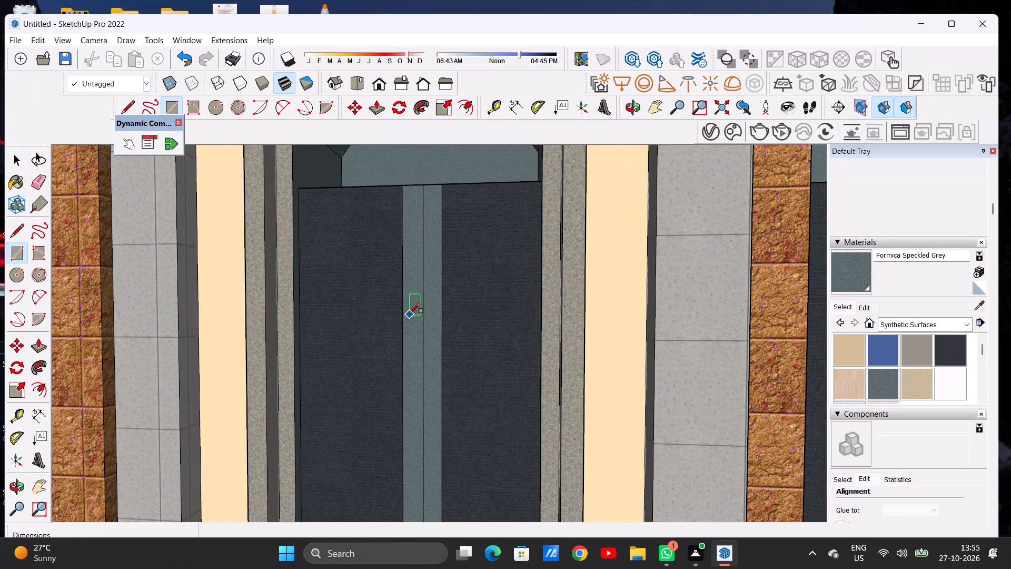
pyautogui.scroll(7, 409, 313)
pyautogui.click(403, 307)
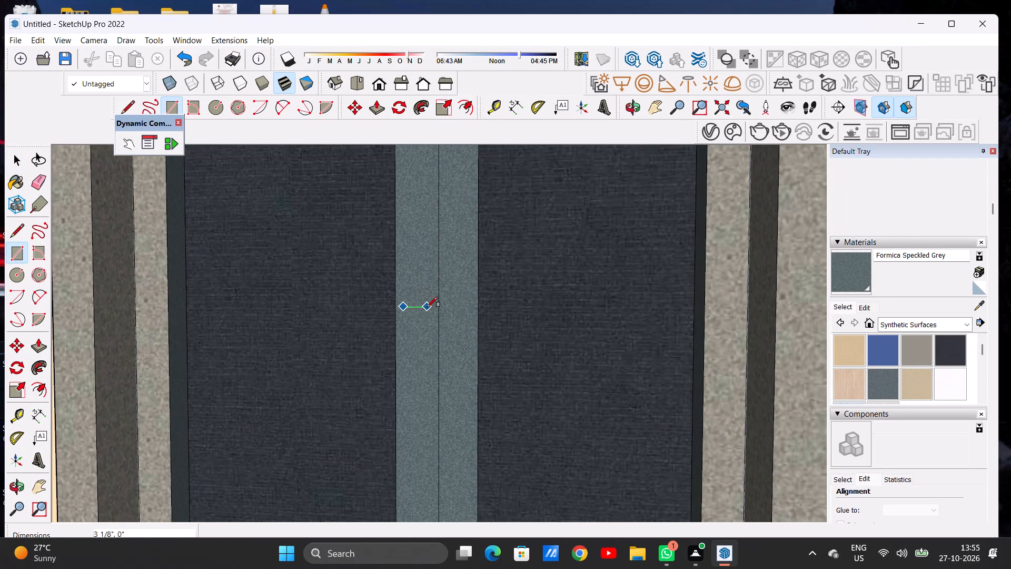
pyautogui.click(427, 307)
pyautogui.scroll(-7, 430, 352)
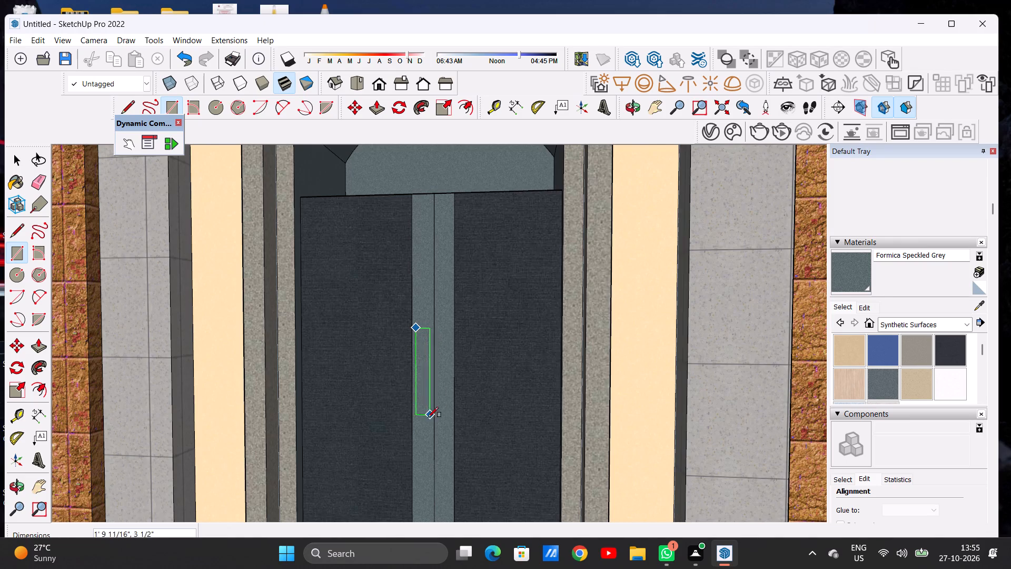
pyautogui.scroll(4, 424, 425)
pyautogui.click(425, 425)
pyautogui.press('space')
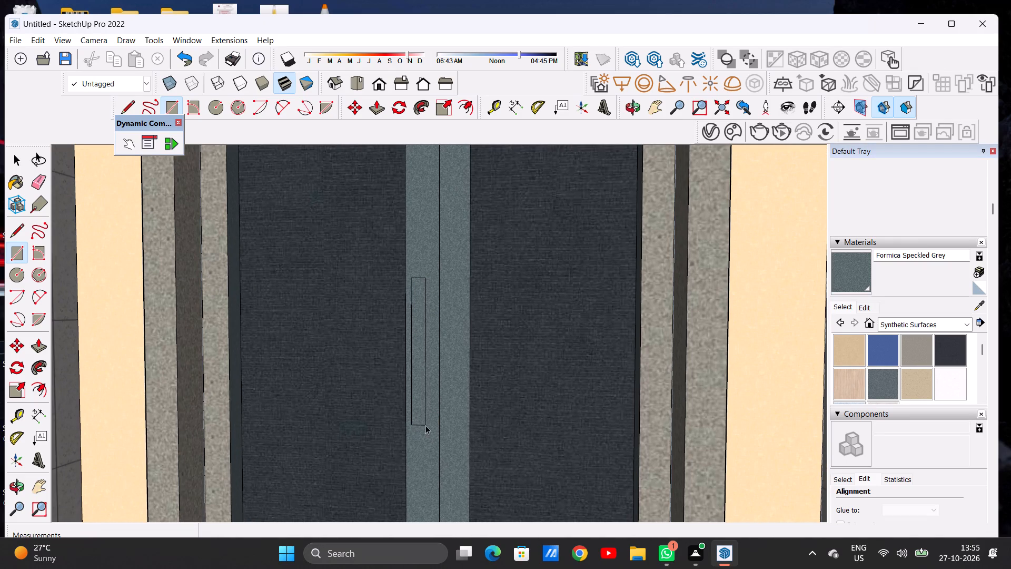
# Copy the handle rectangle about 6 3/8" sideways onto the right central strip of the entrance door, and clear the selection.
pyautogui.doubleClick(414, 409)
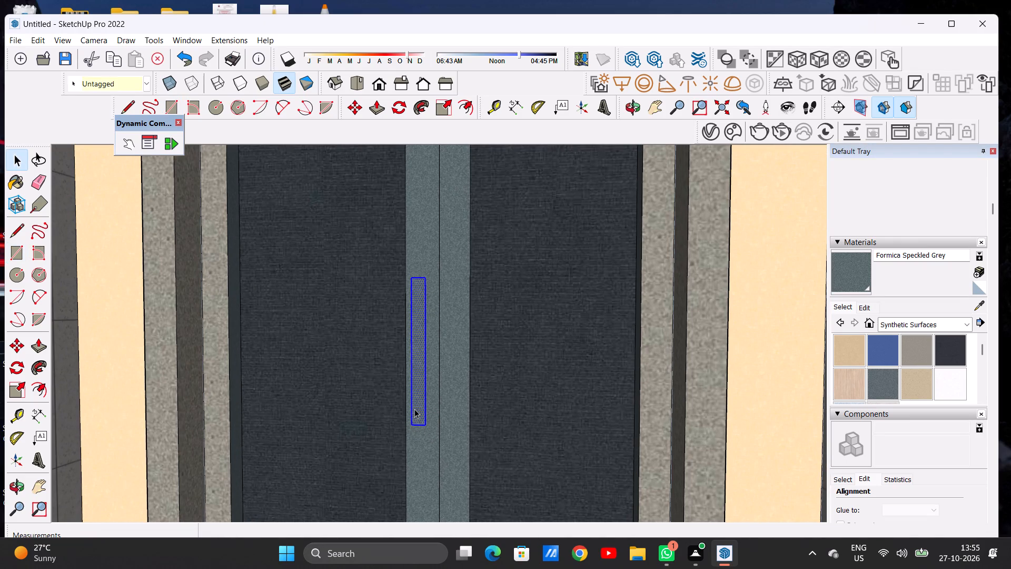
pyautogui.press('m')
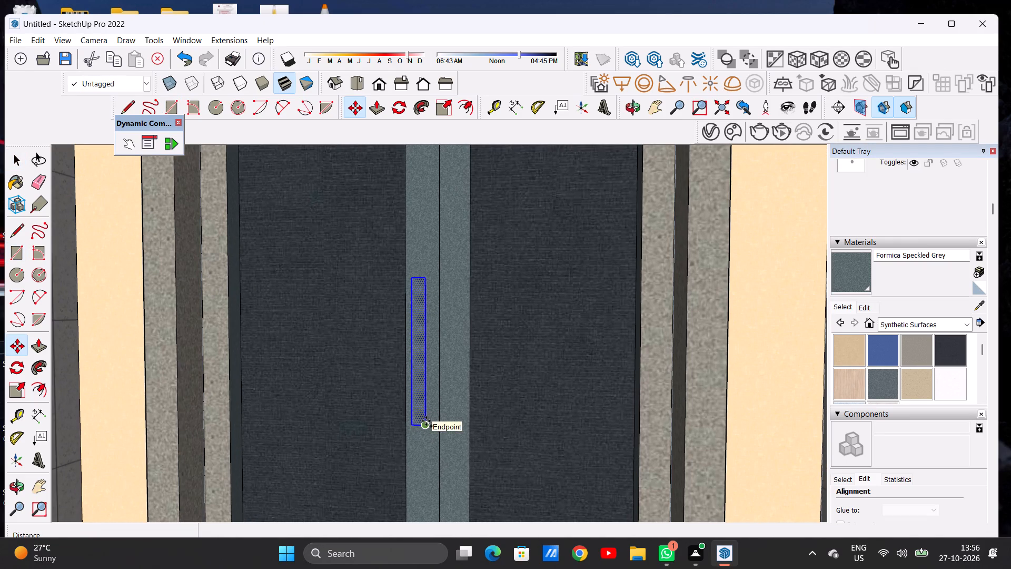
pyautogui.click(426, 421)
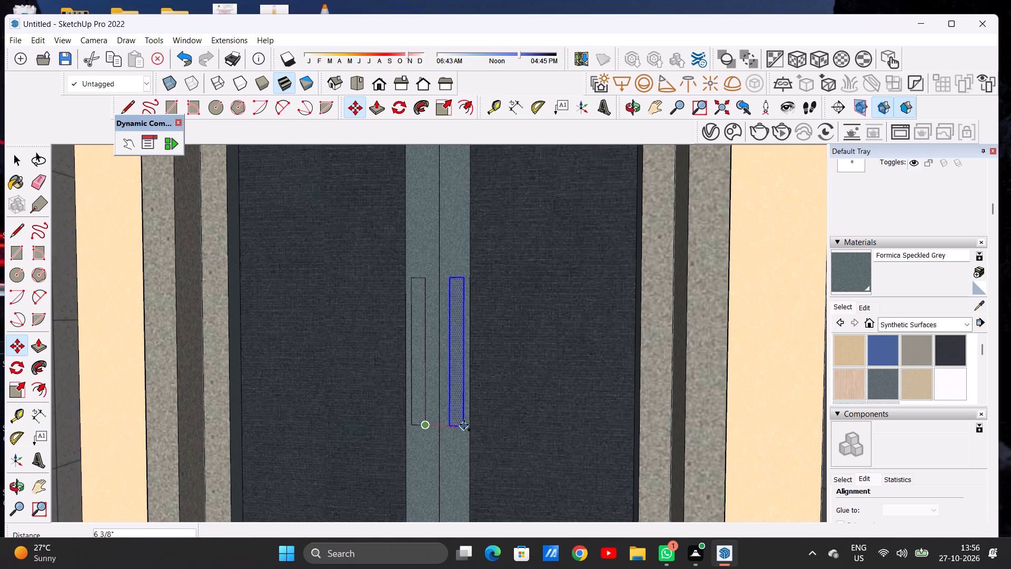
pyautogui.click(464, 425)
pyautogui.press('space')
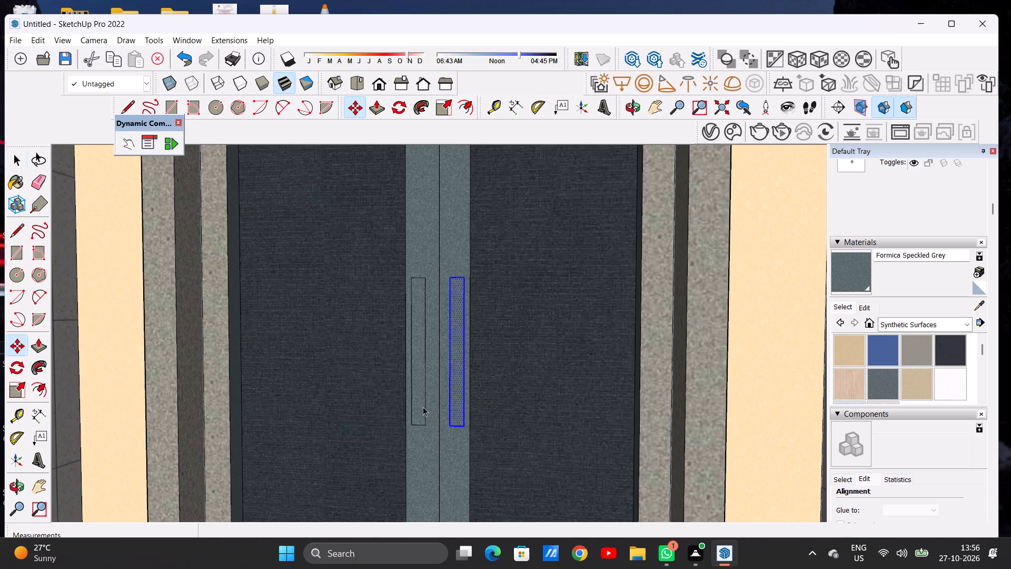
pyautogui.scroll(-19, 423, 407)
pyautogui.click(727, 344)
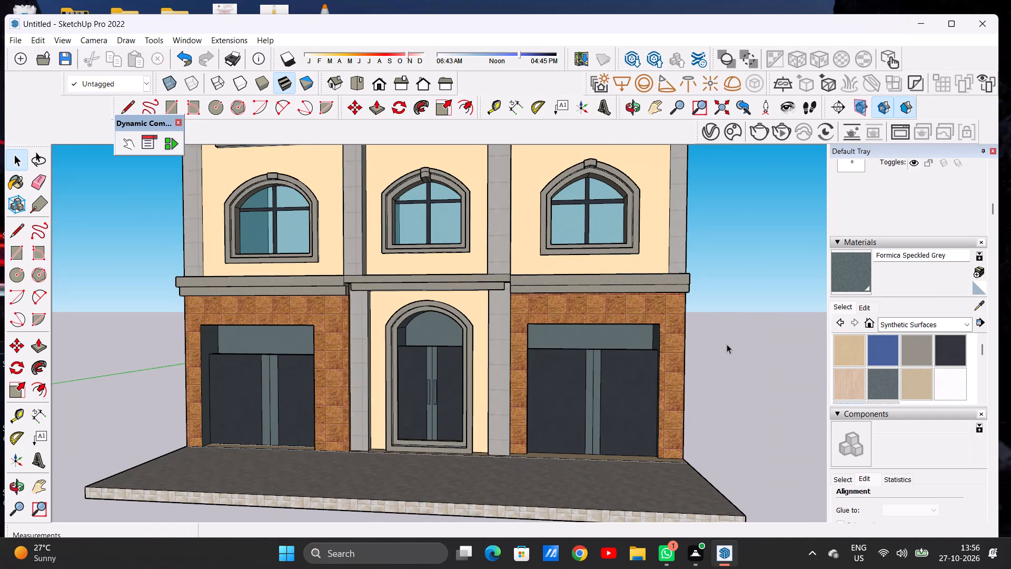
# Paint both handle rectangles on the entrance door with Formica Graystone, and leave the Paint Bucket.
pyautogui.click(905, 355)
pyautogui.scroll(7, 446, 397)
pyautogui.scroll(-1, 424, 399)
pyautogui.scroll(11, 423, 398)
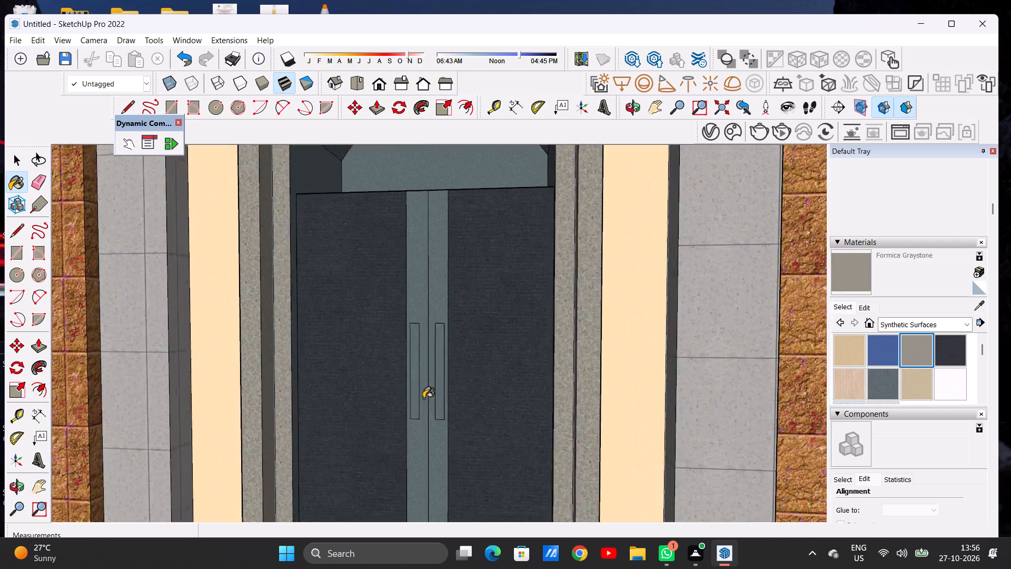
pyautogui.scroll(4, 423, 398)
pyautogui.click(401, 394)
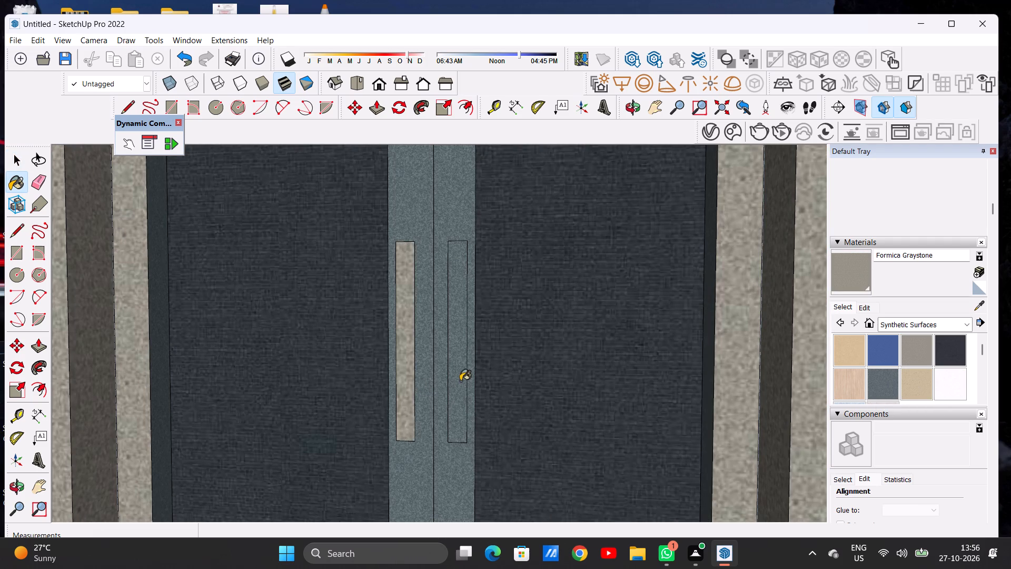
pyautogui.click(455, 384)
pyautogui.press('space')
# Examine the painted door handles and the whole building from the front, both sides, above and below.
pyautogui.scroll(-6, 463, 390)
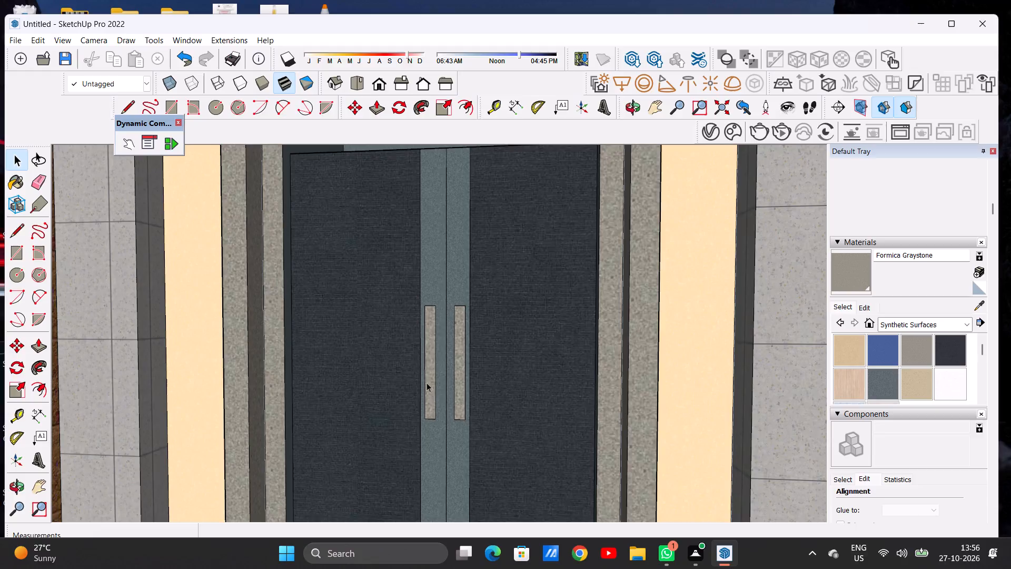
pyautogui.scroll(-20, 427, 382)
pyautogui.scroll(-3, 427, 382)
pyautogui.scroll(7, 485, 378)
pyautogui.moveTo(540, 380); pyautogui.dragTo(253, 406, button='middle')
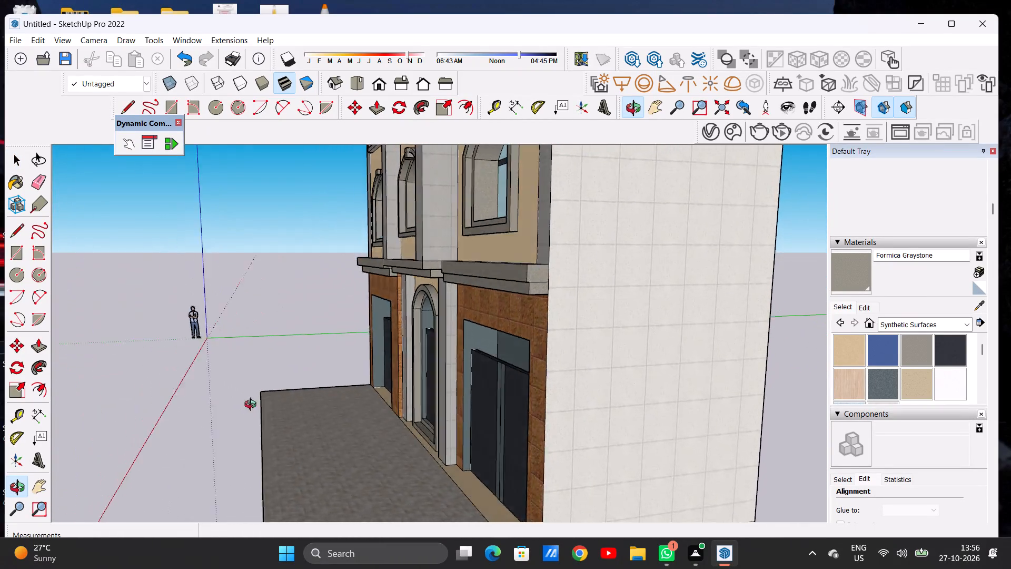
pyautogui.moveTo(253, 406); pyautogui.dragTo(536, 251, button='middle')
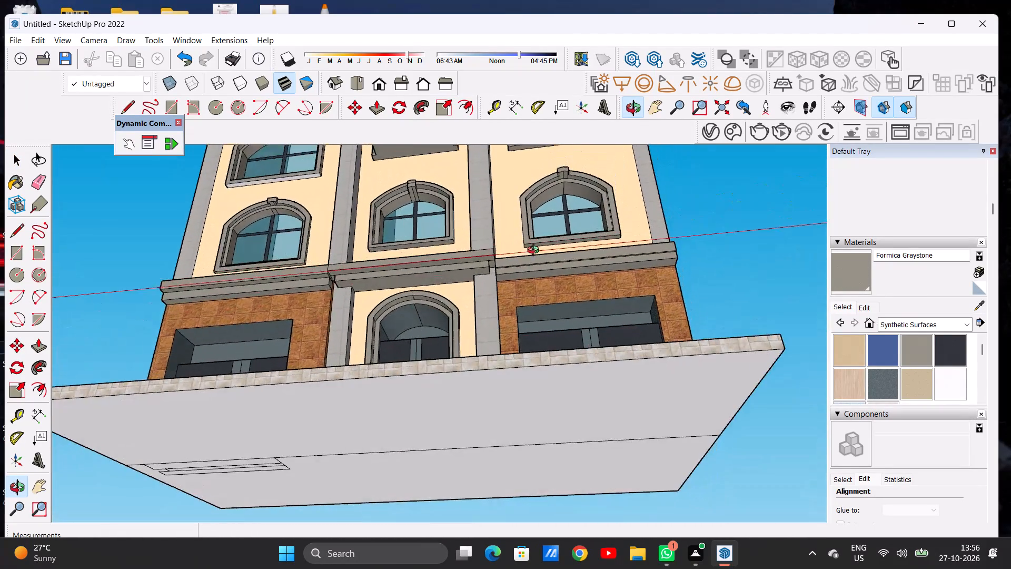
pyautogui.moveTo(536, 251); pyautogui.dragTo(530, 437, button='middle')
pyautogui.scroll(-13, 516, 412)
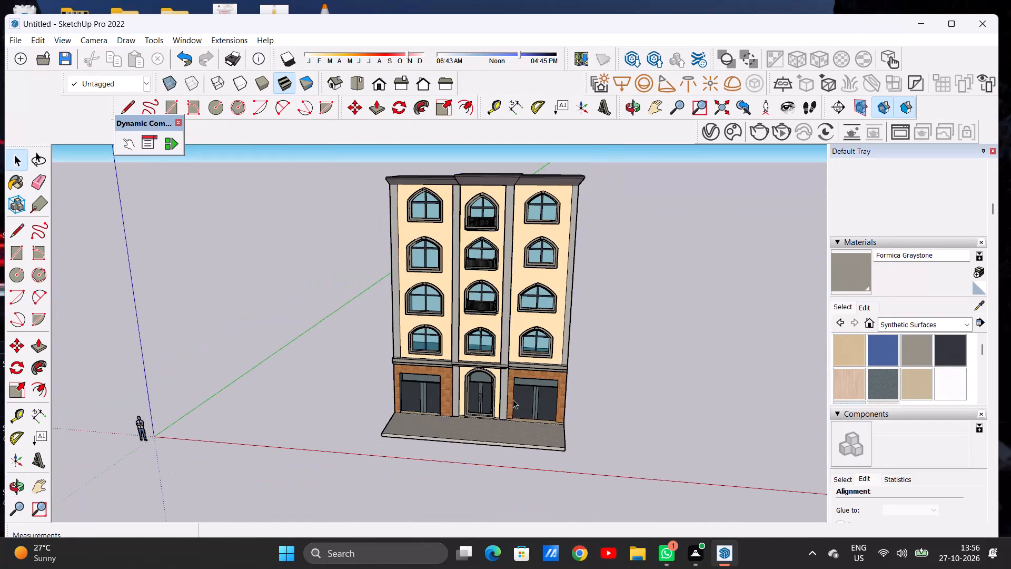
pyautogui.moveTo(571, 341); pyautogui.dragTo(319, 387, button='middle')
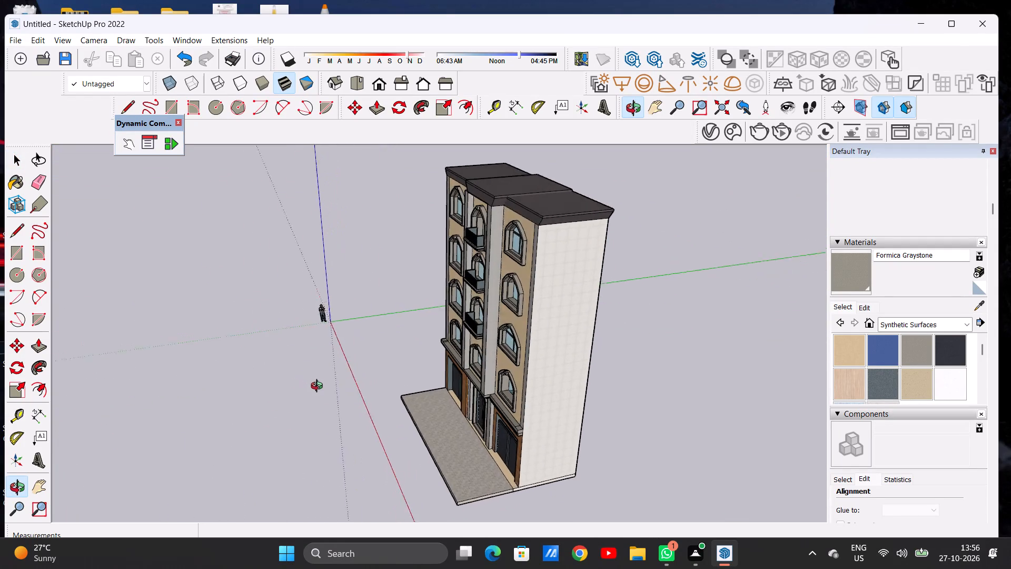
pyautogui.moveTo(319, 387); pyautogui.dragTo(594, 352, button='middle')
pyautogui.moveTo(328, 318); pyautogui.dragTo(672, 325, button='middle')
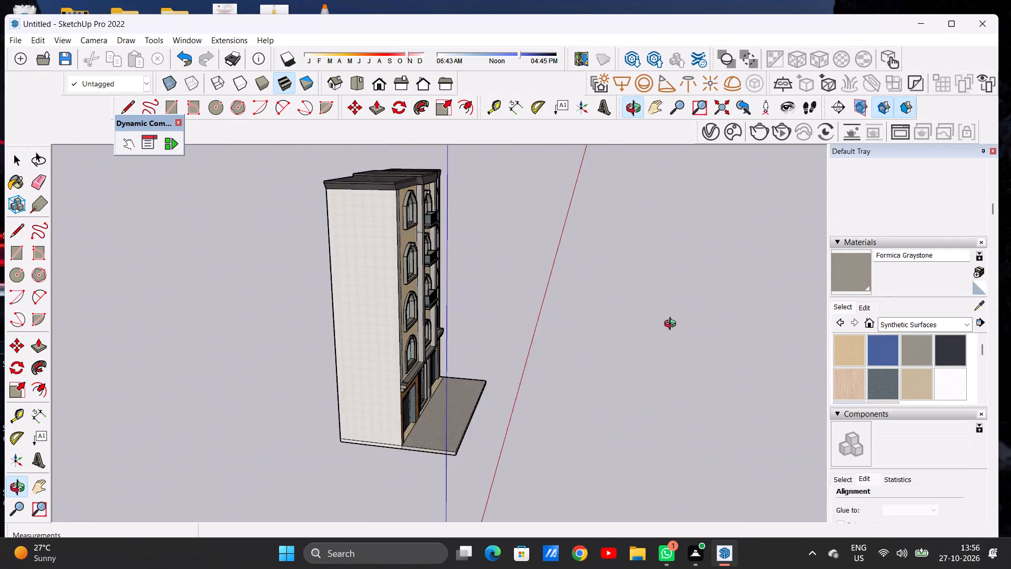
pyautogui.moveTo(672, 325); pyautogui.dragTo(330, 284, button='middle')
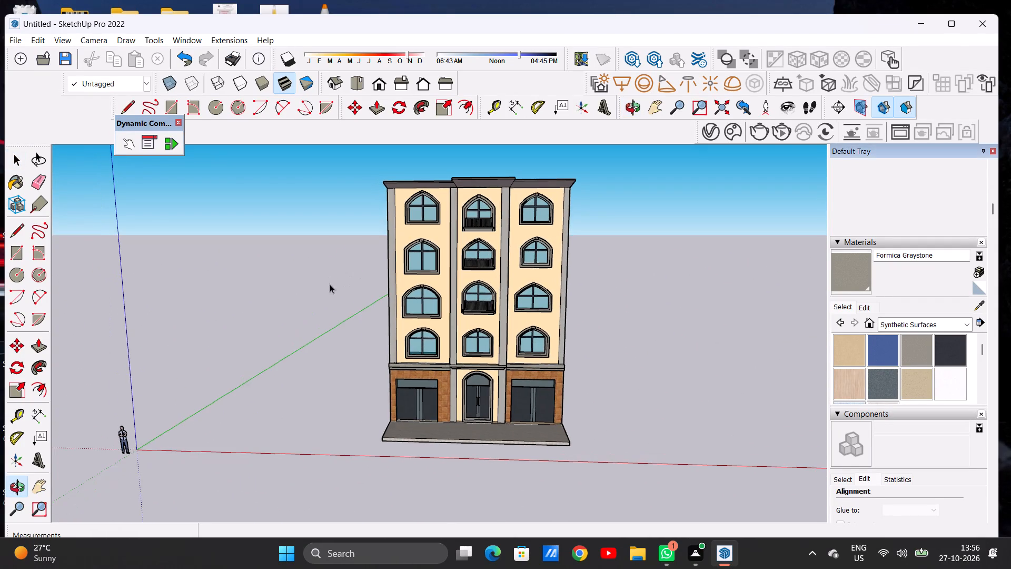
pyautogui.scroll(-6, 391, 332)
pyautogui.scroll(7, 459, 380)
pyautogui.moveTo(449, 421); pyautogui.dragTo(465, 237, button='middle')
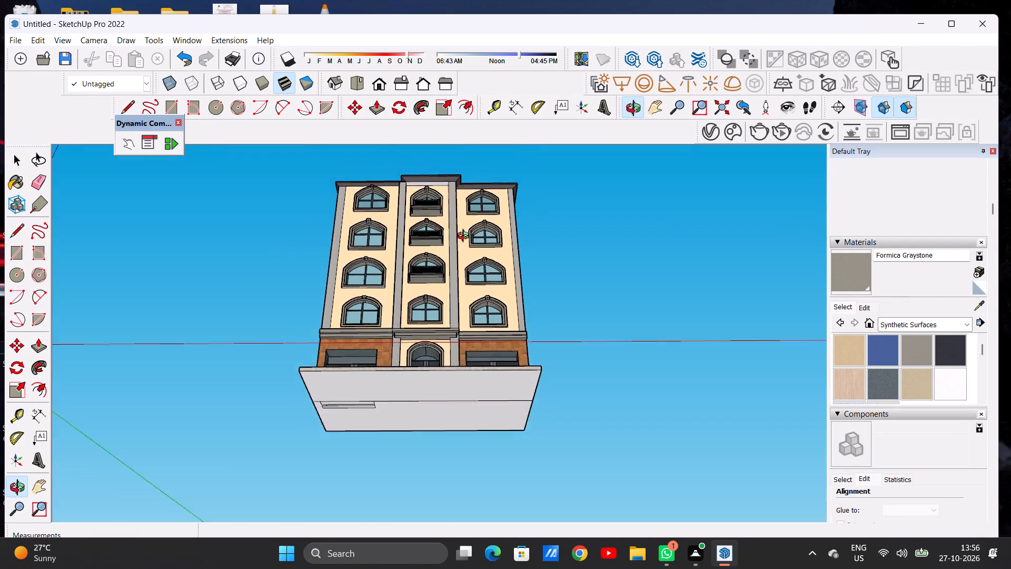
pyautogui.moveTo(465, 237); pyautogui.dragTo(445, 463, button='middle')
pyautogui.scroll(-5, 462, 408)
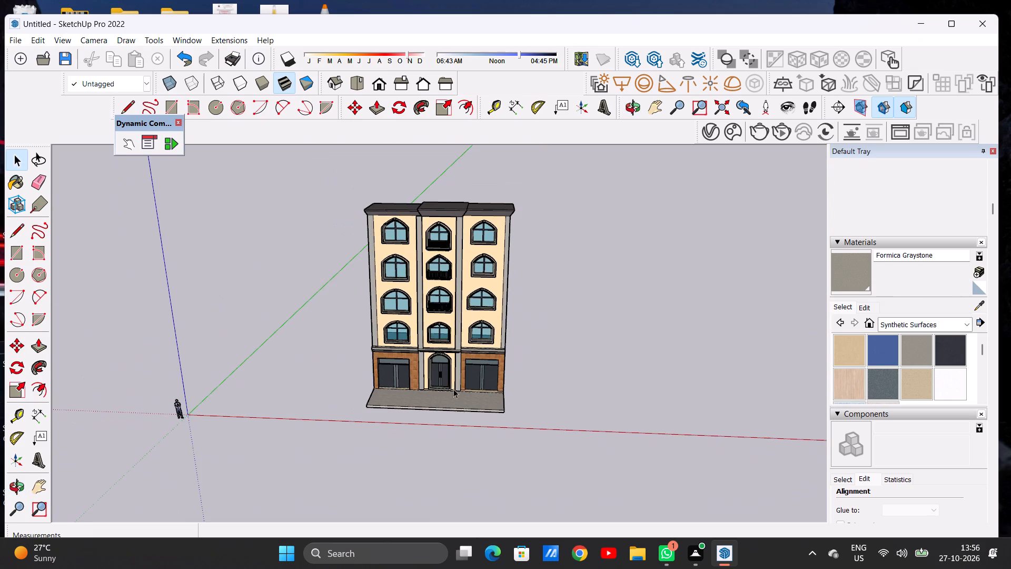
pyautogui.moveTo(449, 333); pyautogui.dragTo(461, 279, button='middle')
pyautogui.moveTo(586, 280); pyautogui.dragTo(95, 319, button='middle')
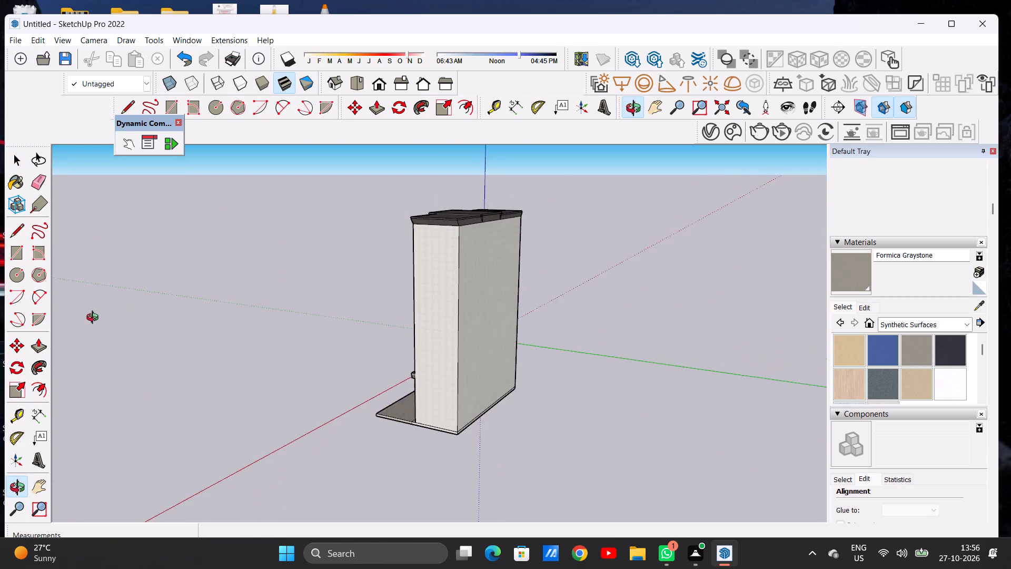
pyautogui.moveTo(95, 319); pyautogui.dragTo(611, 305, button='middle')
pyautogui.scroll(1, 438, 334)
pyautogui.scroll(-1, 438, 334)
pyautogui.scroll(2, 438, 334)
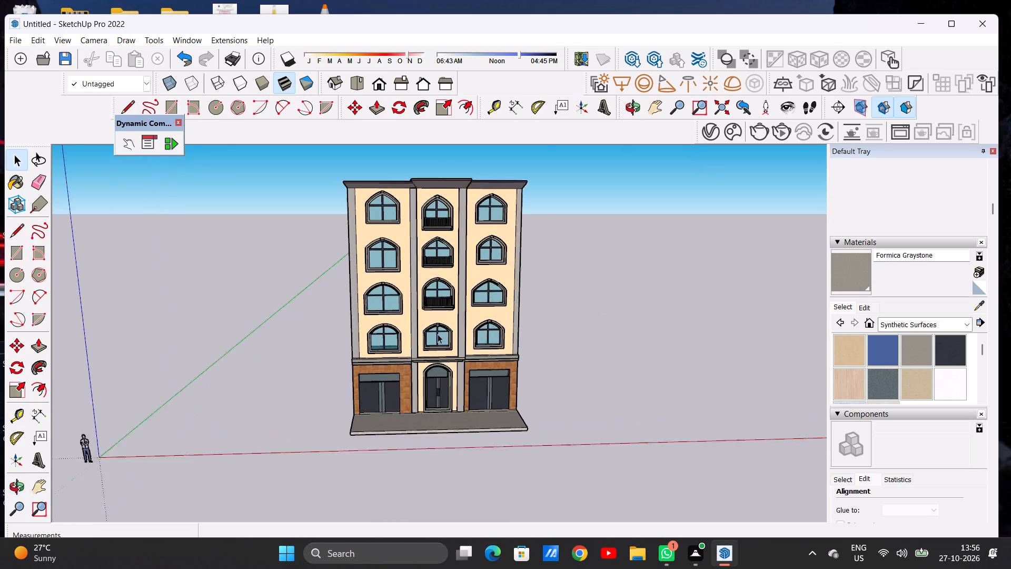
pyautogui.scroll(2, 438, 334)
pyautogui.moveTo(430, 332); pyautogui.dragTo(397, 302, button='middle')
pyautogui.scroll(-9, 407, 325)
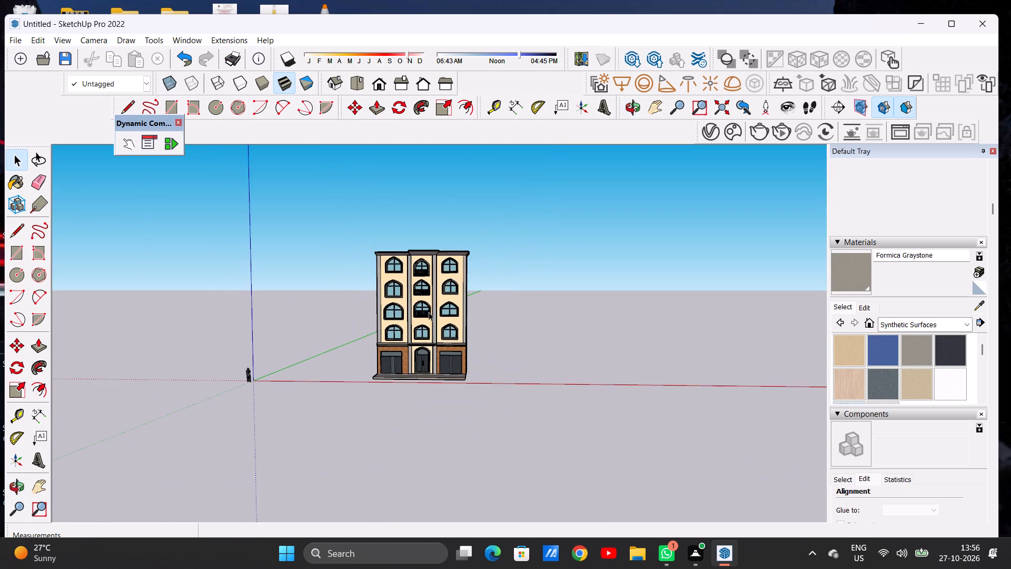
pyautogui.scroll(4, 439, 296)
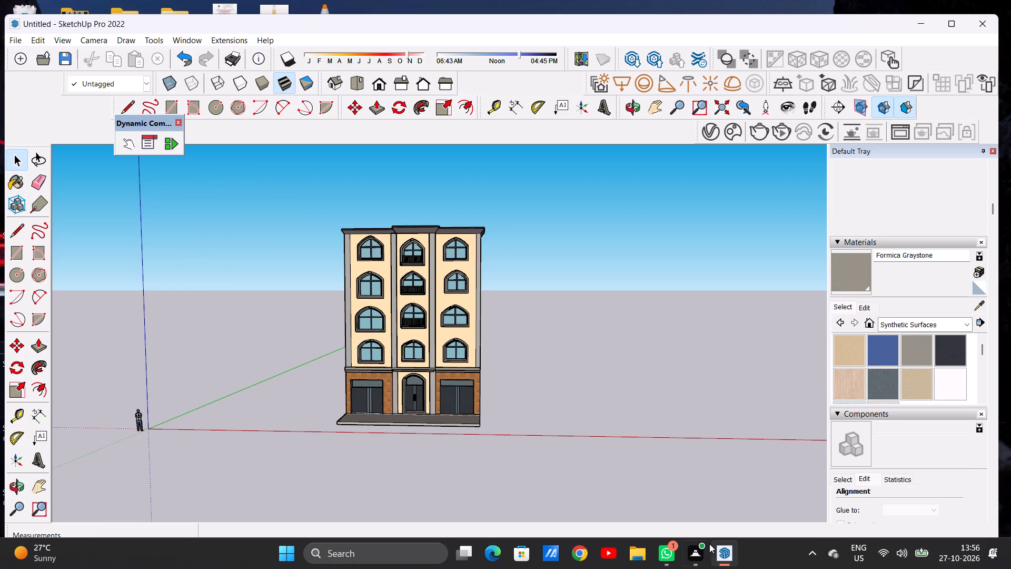
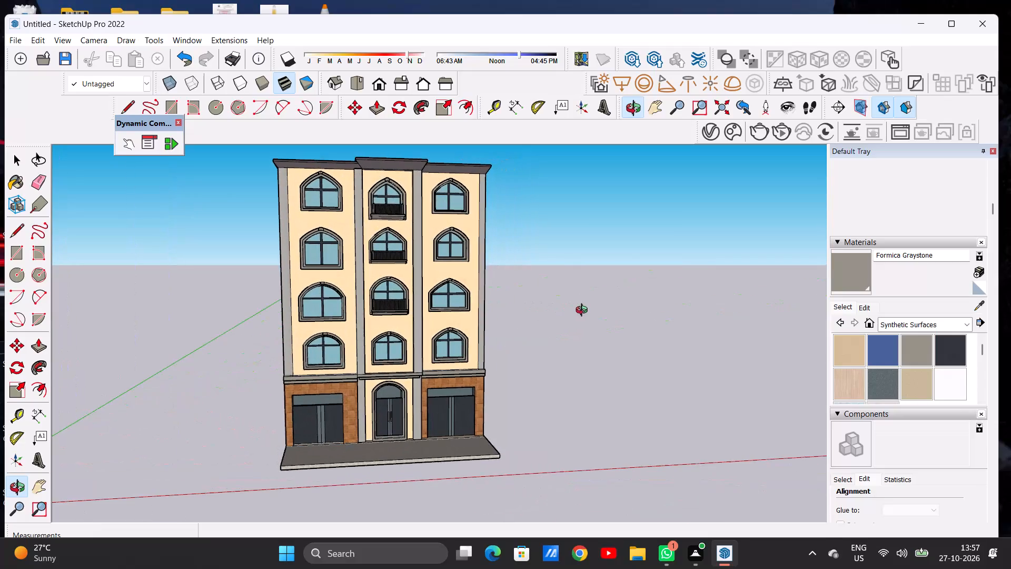
# Save the building model as a SketchUp model named JAY 03 in the Documents folder.
pyautogui.scroll(-5, 448, 308)
pyautogui.moveTo(477, 315); pyautogui.dragTo(408, 354, button='middle')
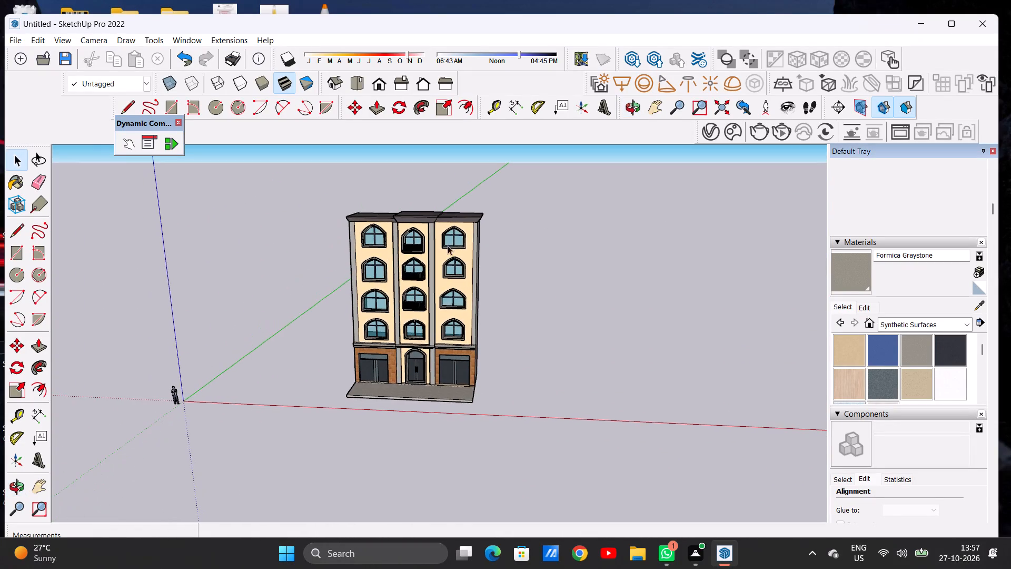
pyautogui.scroll(2, 448, 233)
pyautogui.hotkey('ctrl', 's')
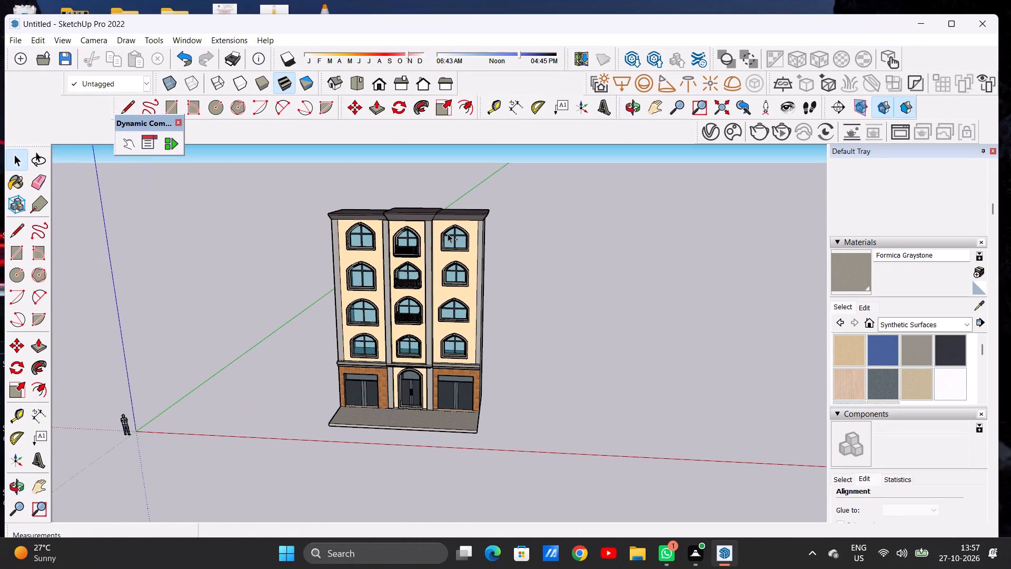
pyautogui.press('BackSpace')
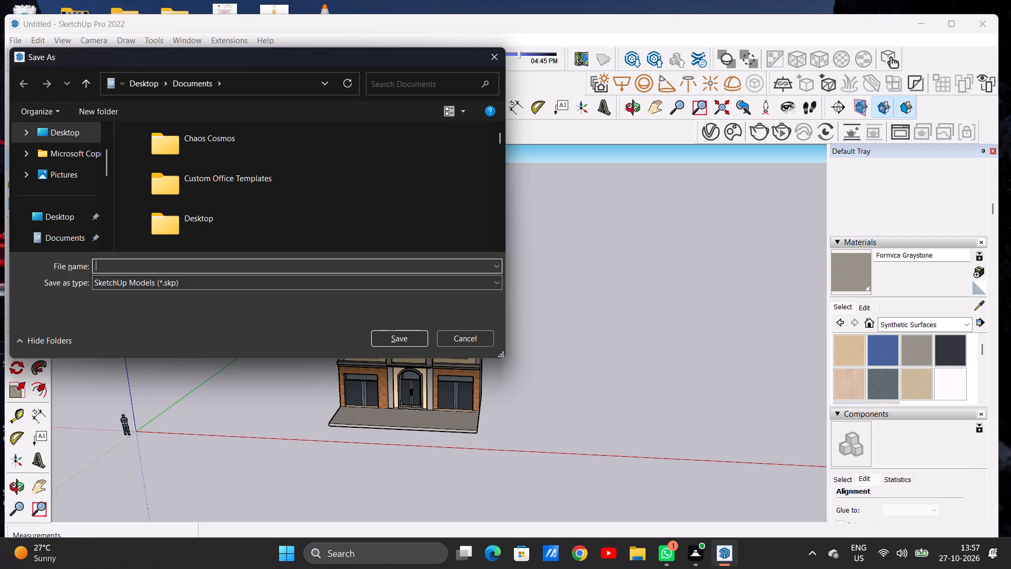
pyautogui.write('JAY')
pyautogui.press('space')
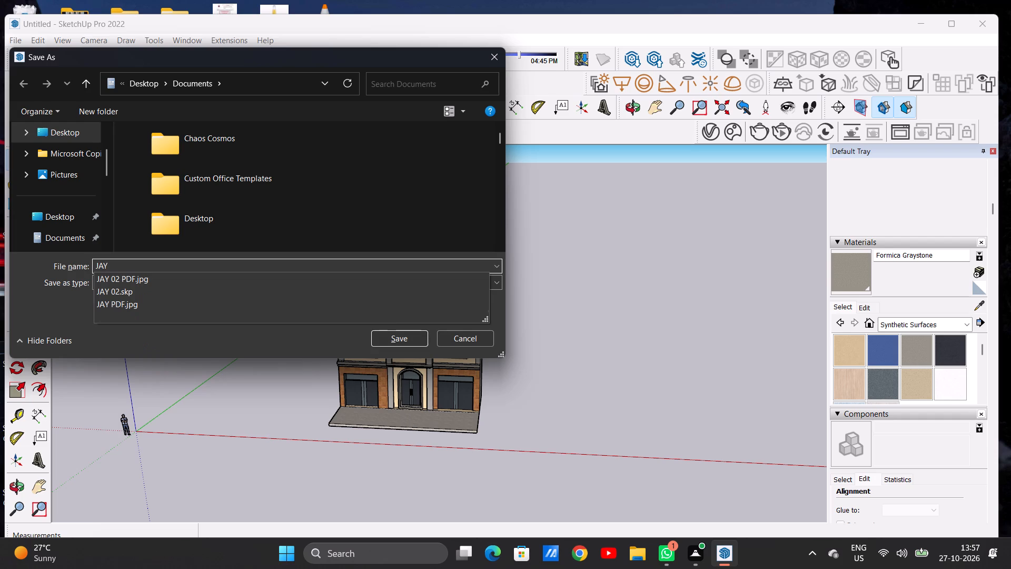
pyautogui.write('03')
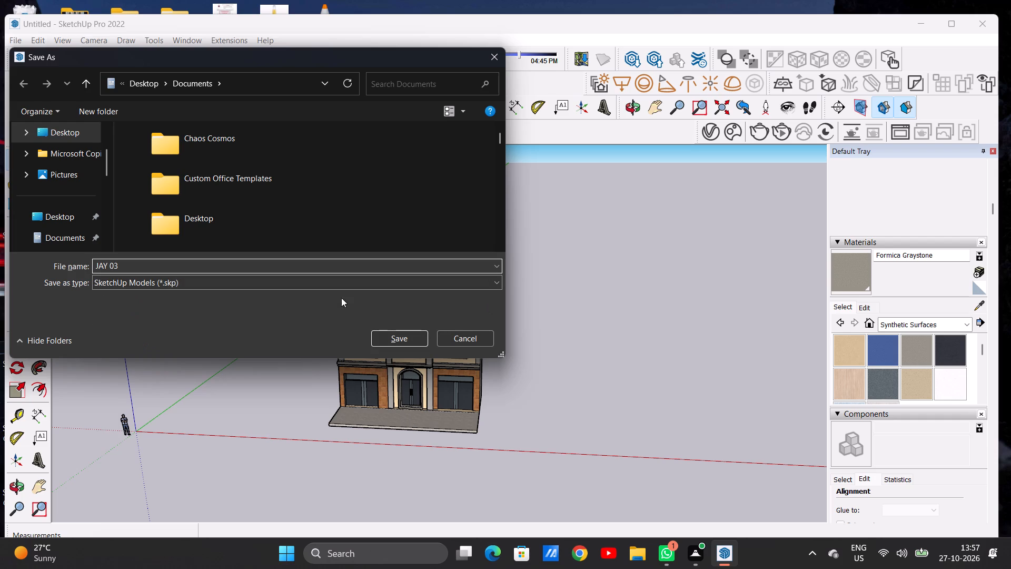
pyautogui.click(397, 337)
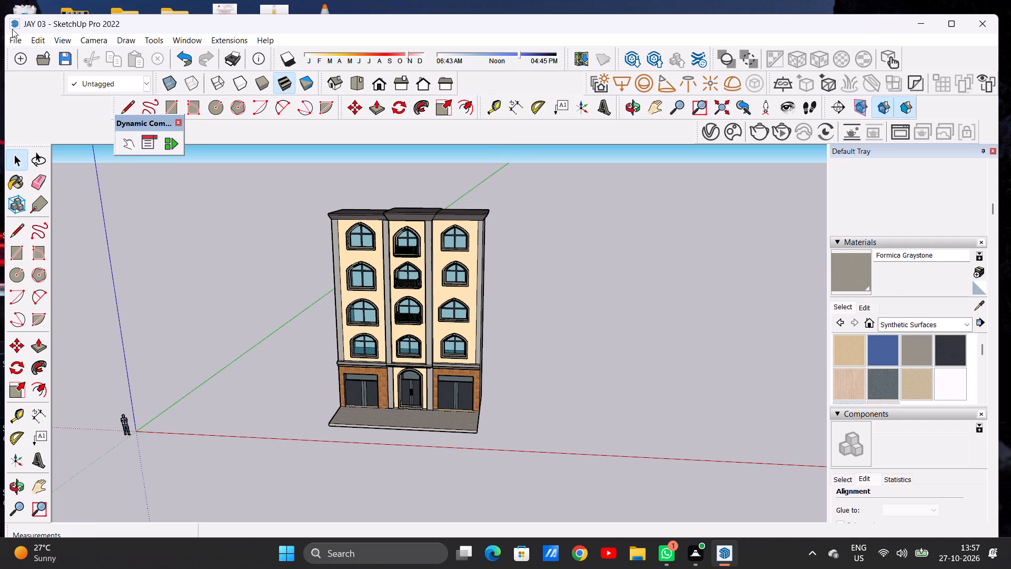
# Export the current view of the building as a 2D JPEG image named JAY 03 PDF in the Documents folder.
pyautogui.click(14, 43)
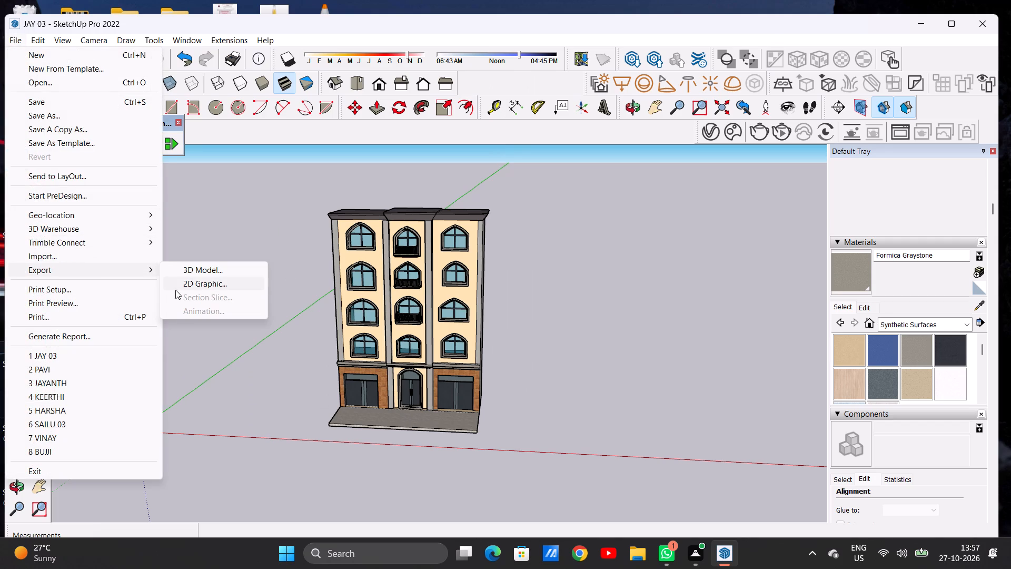
pyautogui.click(180, 288)
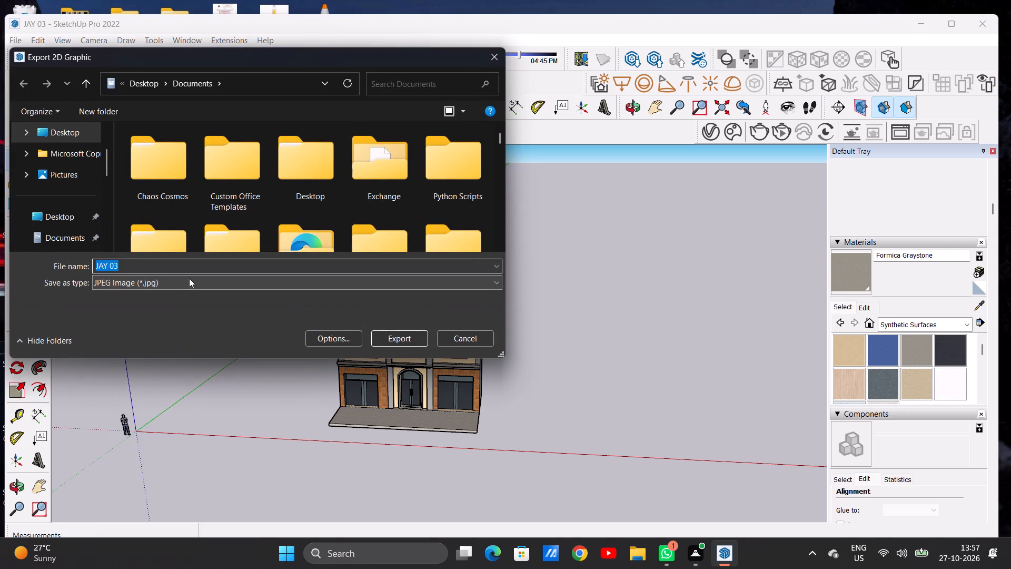
pyautogui.moveTo(195, 268); pyautogui.dragTo(190, 260)
pyautogui.press('space')
pyautogui.write('P')
pyautogui.write('DF')
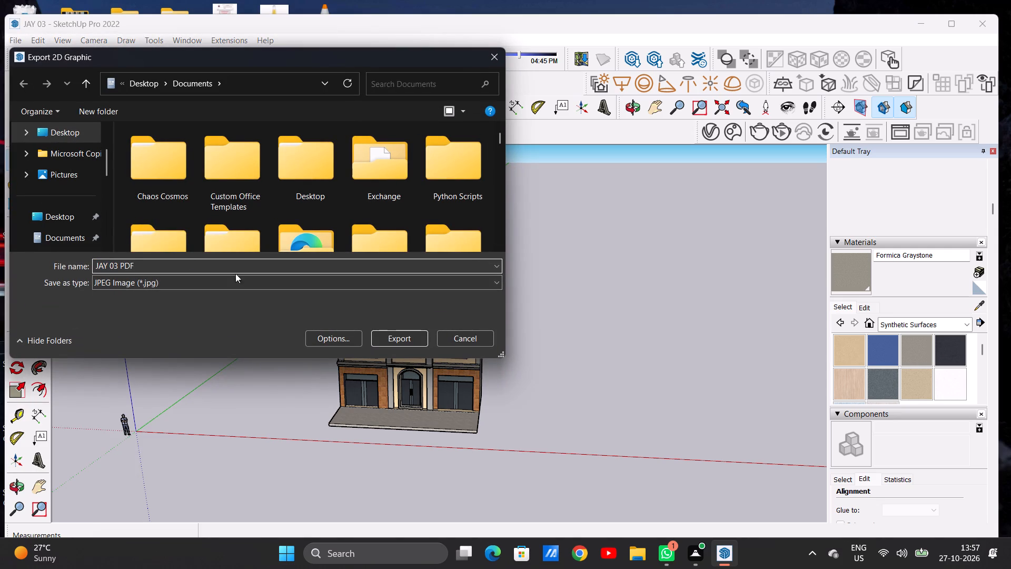
pyautogui.click(401, 338)
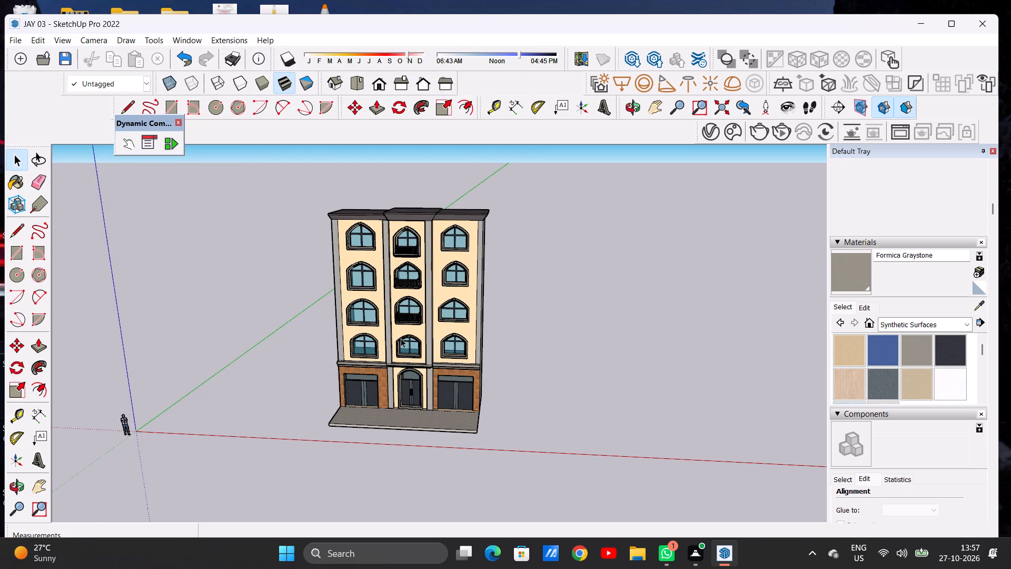
# Examine the finished building's front facade from slightly different angles and distances.
pyautogui.scroll(-5, 401, 338)
pyautogui.scroll(8, 407, 342)
pyautogui.scroll(-1, 405, 352)
pyautogui.scroll(2, 405, 352)
pyautogui.scroll(-7, 405, 350)
pyautogui.moveTo(396, 362); pyautogui.dragTo(446, 341, button='middle')
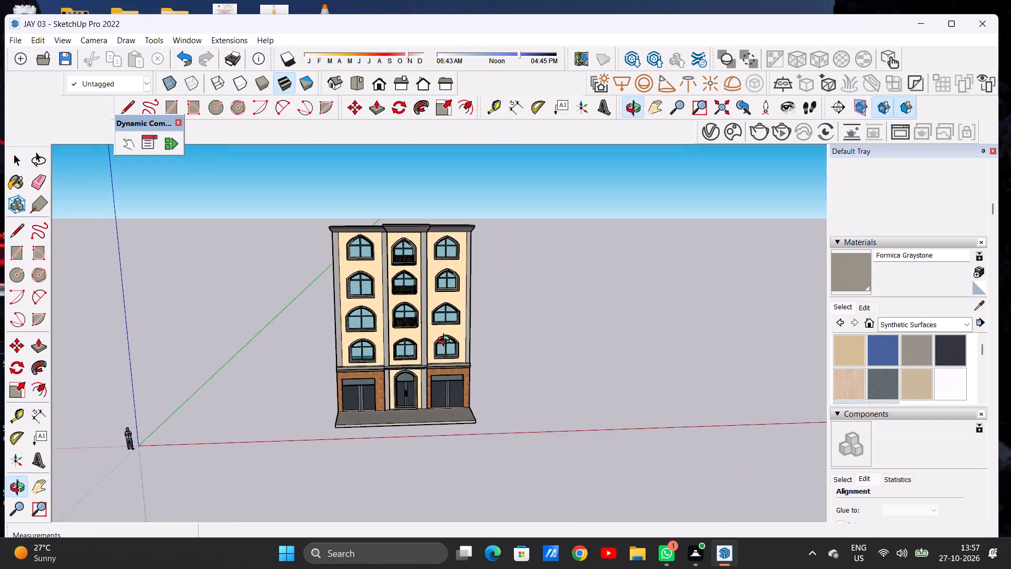
pyautogui.moveTo(446, 341); pyautogui.dragTo(443, 317, button='middle')
pyautogui.scroll(6, 459, 278)
pyautogui.moveTo(451, 281); pyautogui.dragTo(425, 315, button='middle')
pyautogui.scroll(-5, 481, 266)
pyautogui.scroll(1, 481, 266)
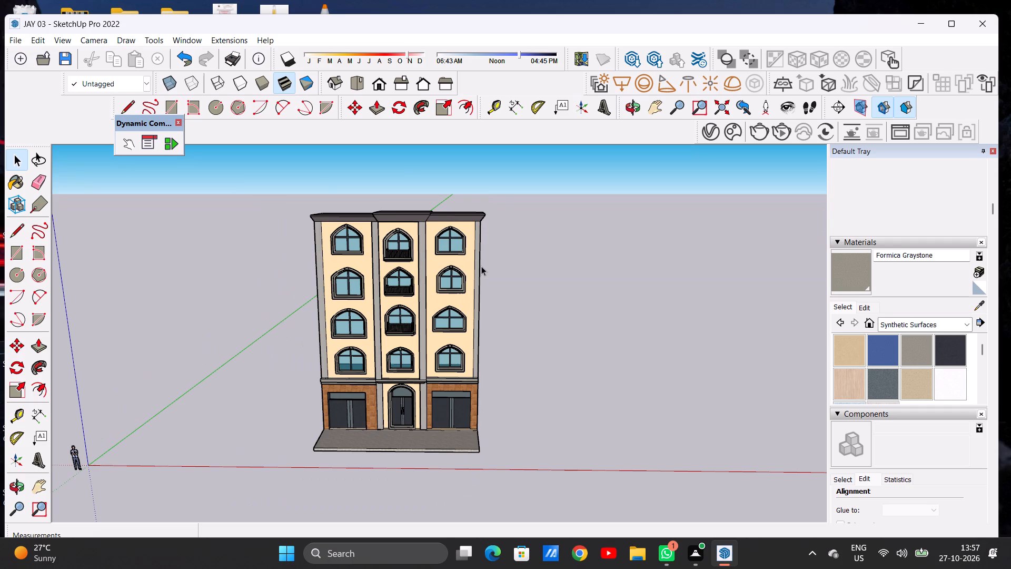